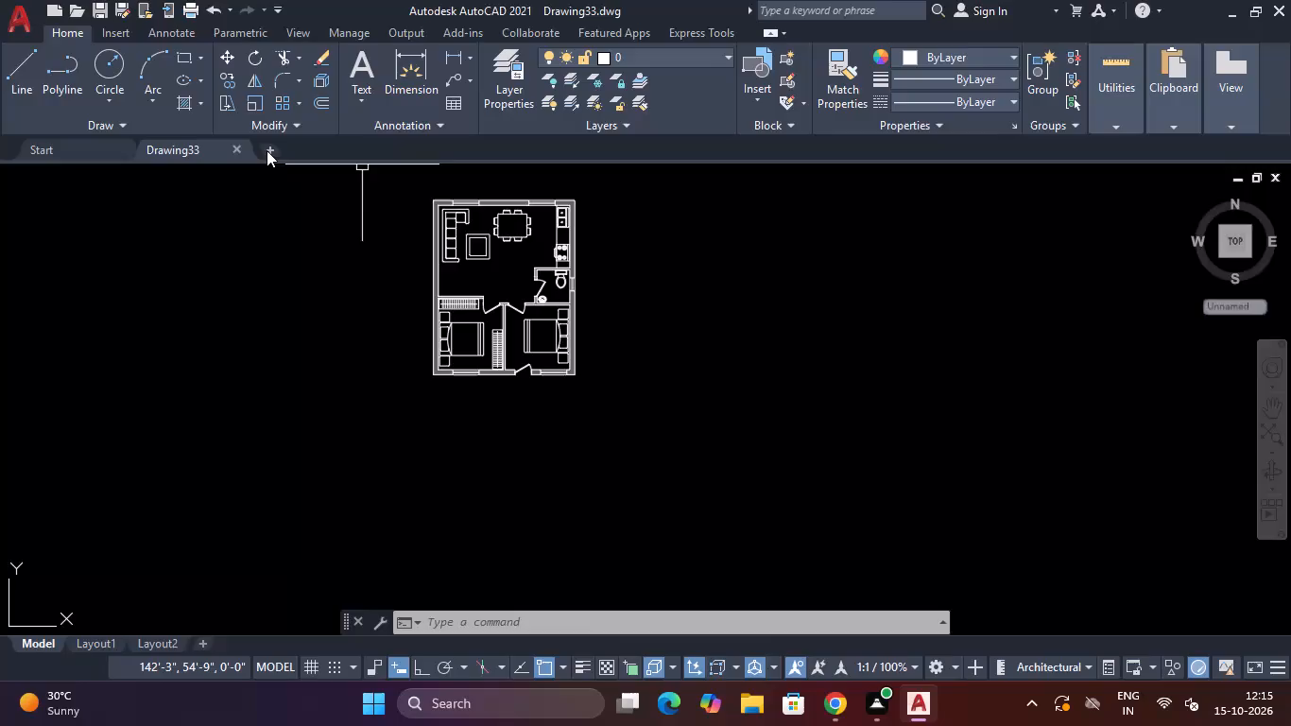
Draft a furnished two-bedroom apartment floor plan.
Start a new blank drawing and turn off its background grid.
left_click(267, 150)
key("Escape")
key("Escape")
key("Escape")
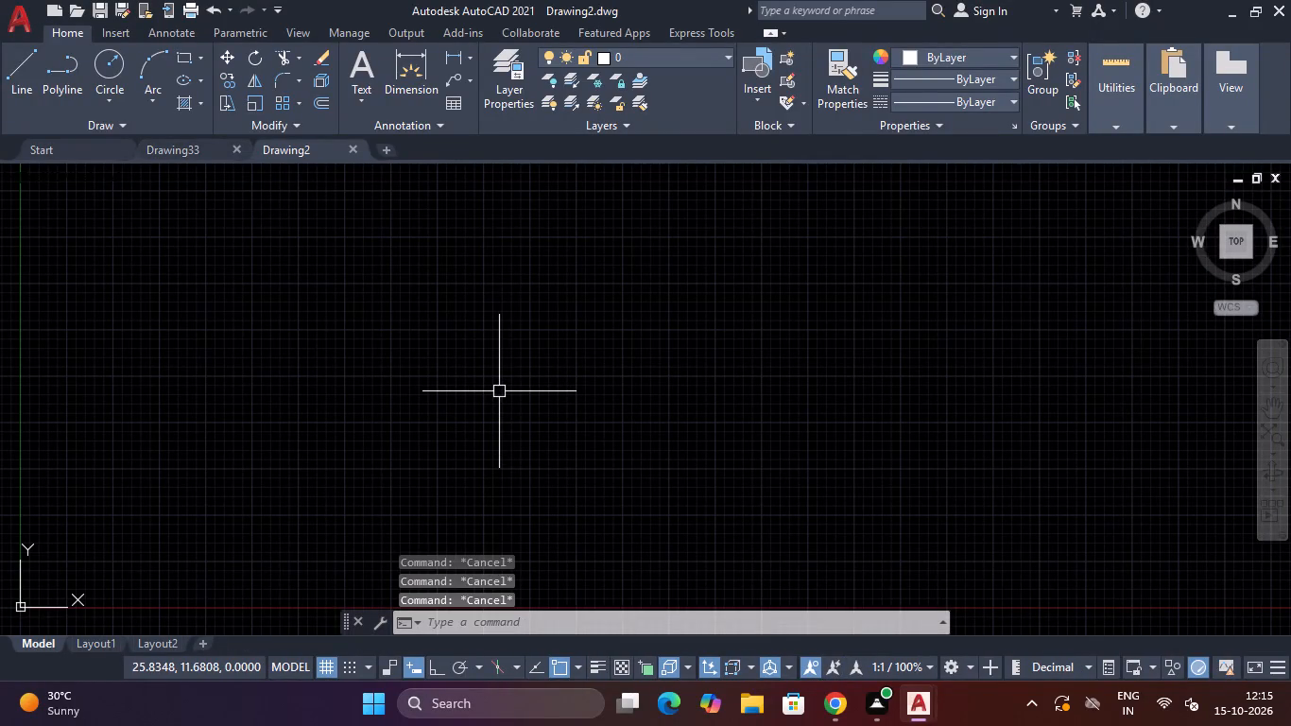
key("Escape")
key("Escape")
key("F7")
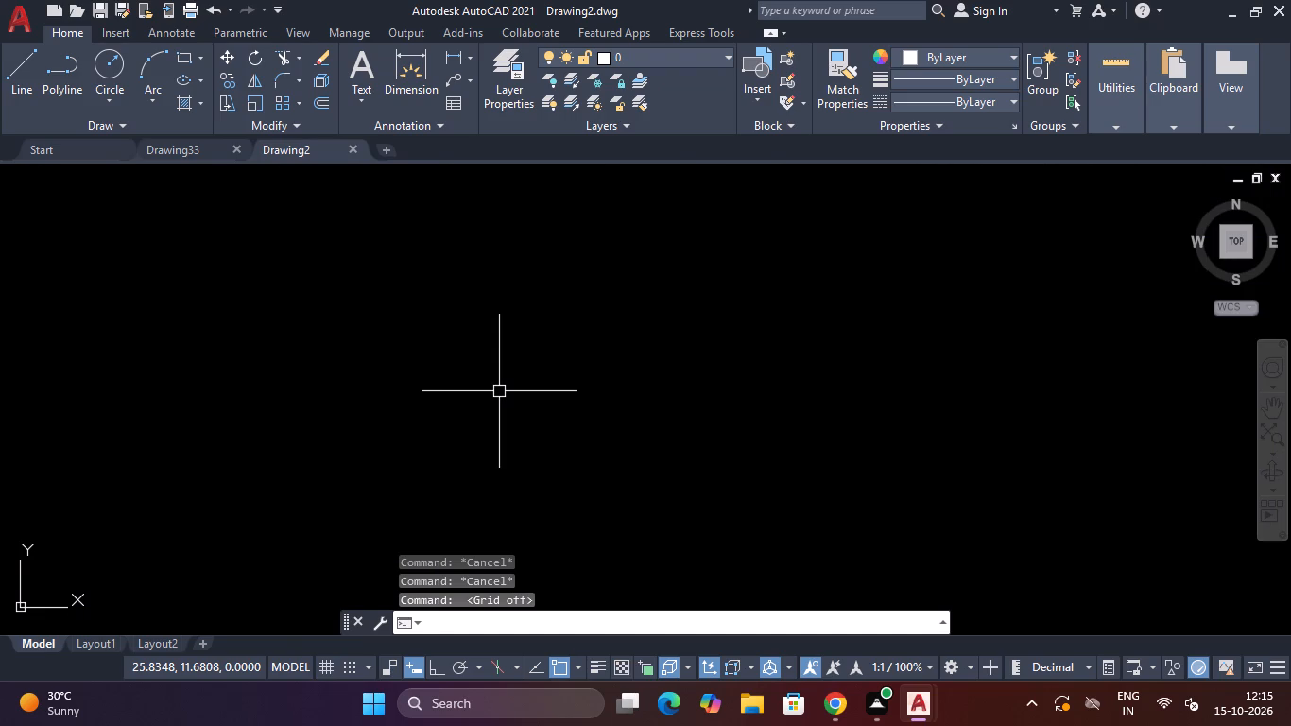
key("Escape")
key("Escape")
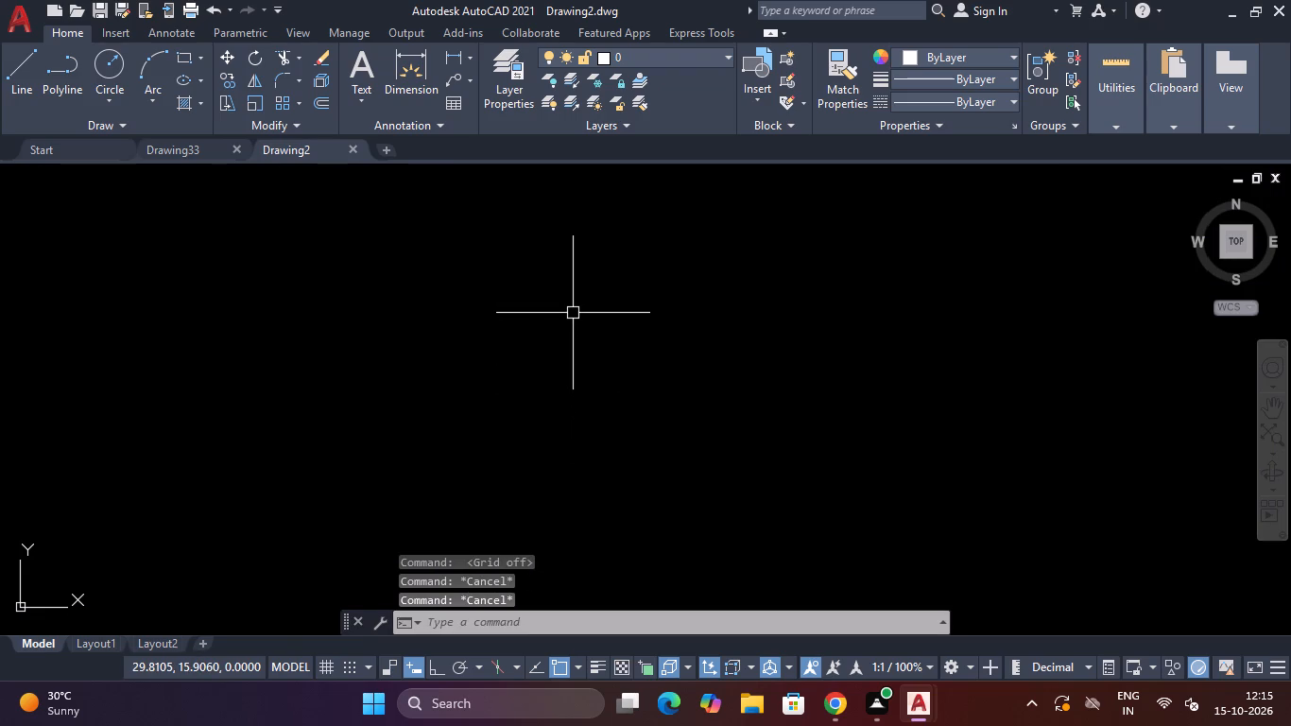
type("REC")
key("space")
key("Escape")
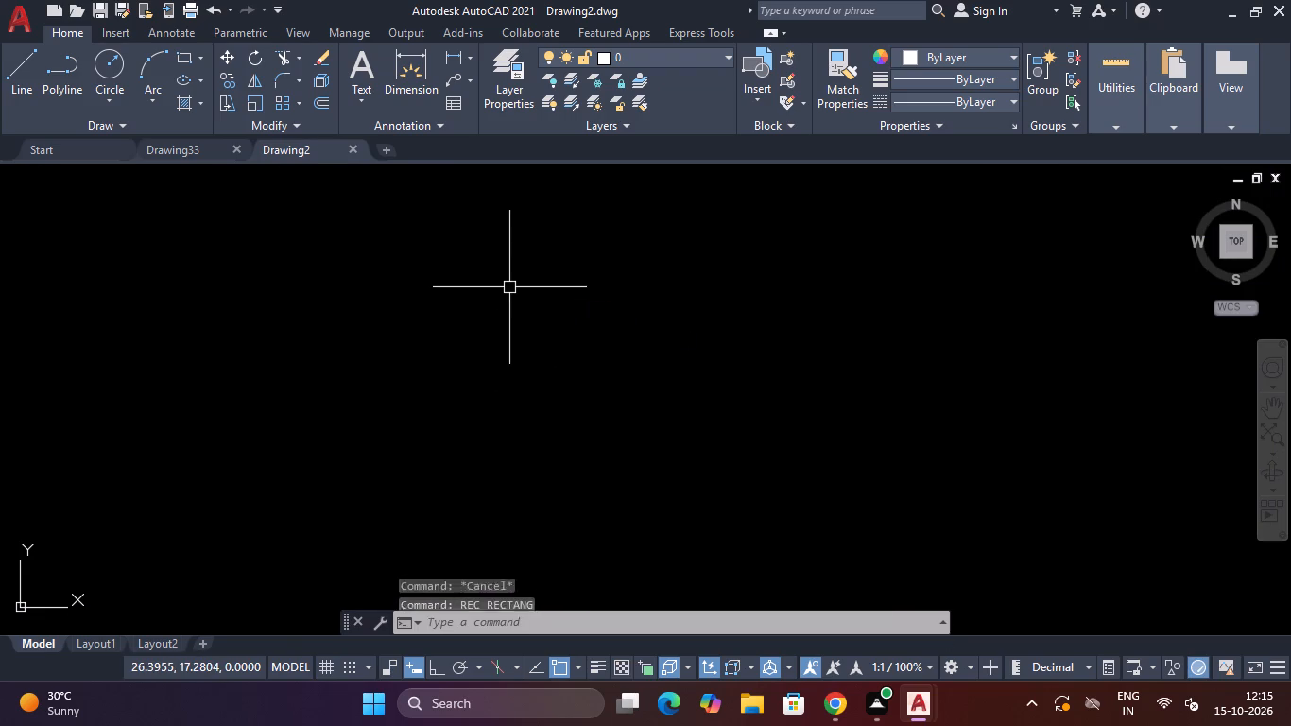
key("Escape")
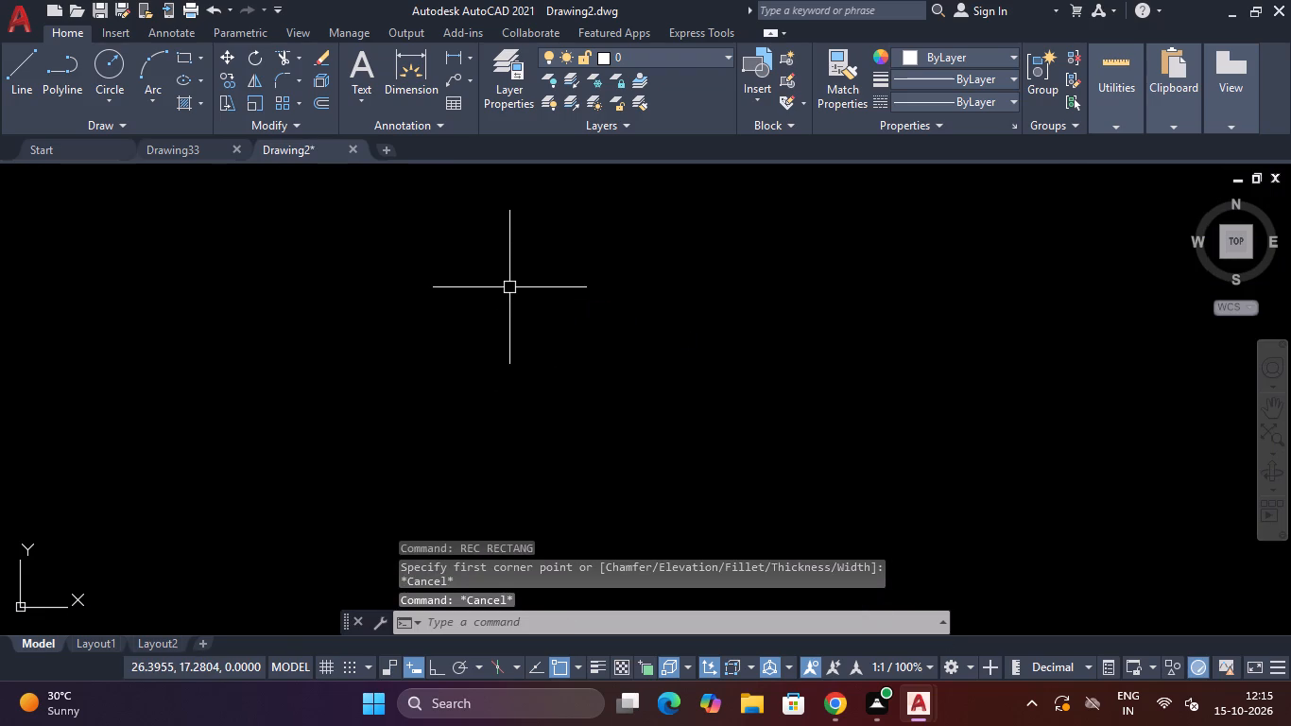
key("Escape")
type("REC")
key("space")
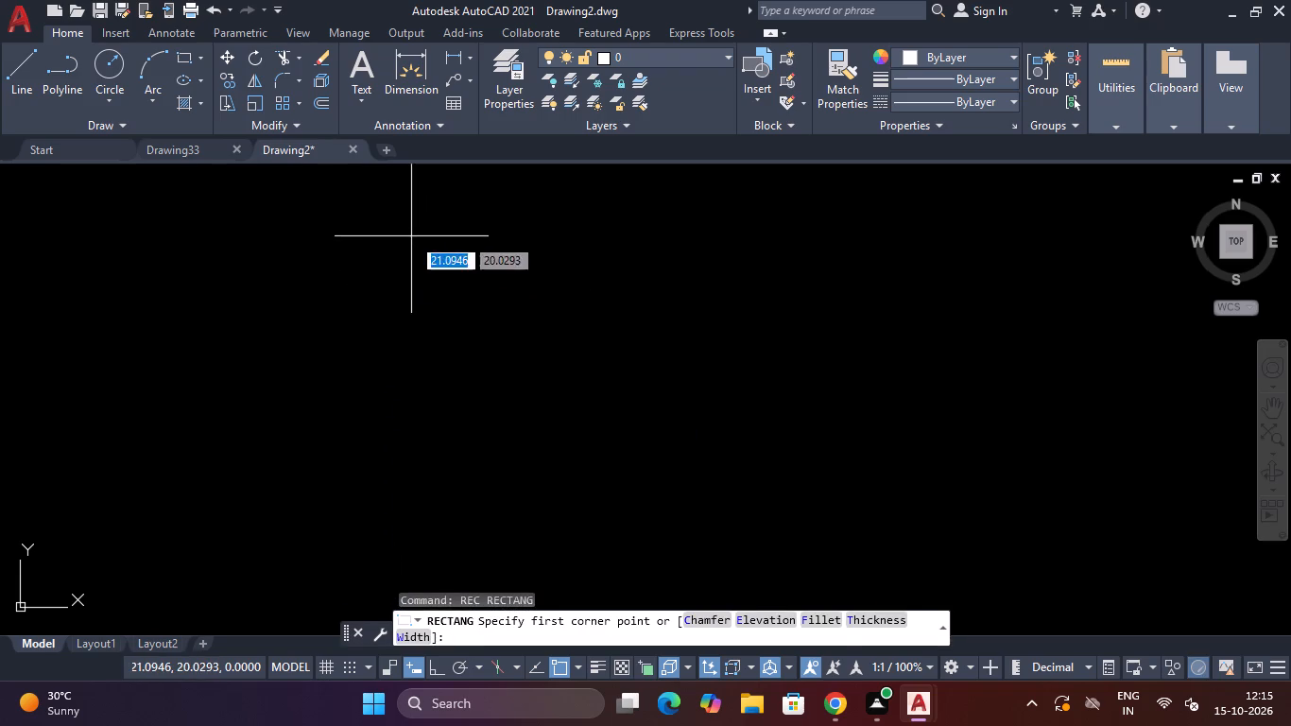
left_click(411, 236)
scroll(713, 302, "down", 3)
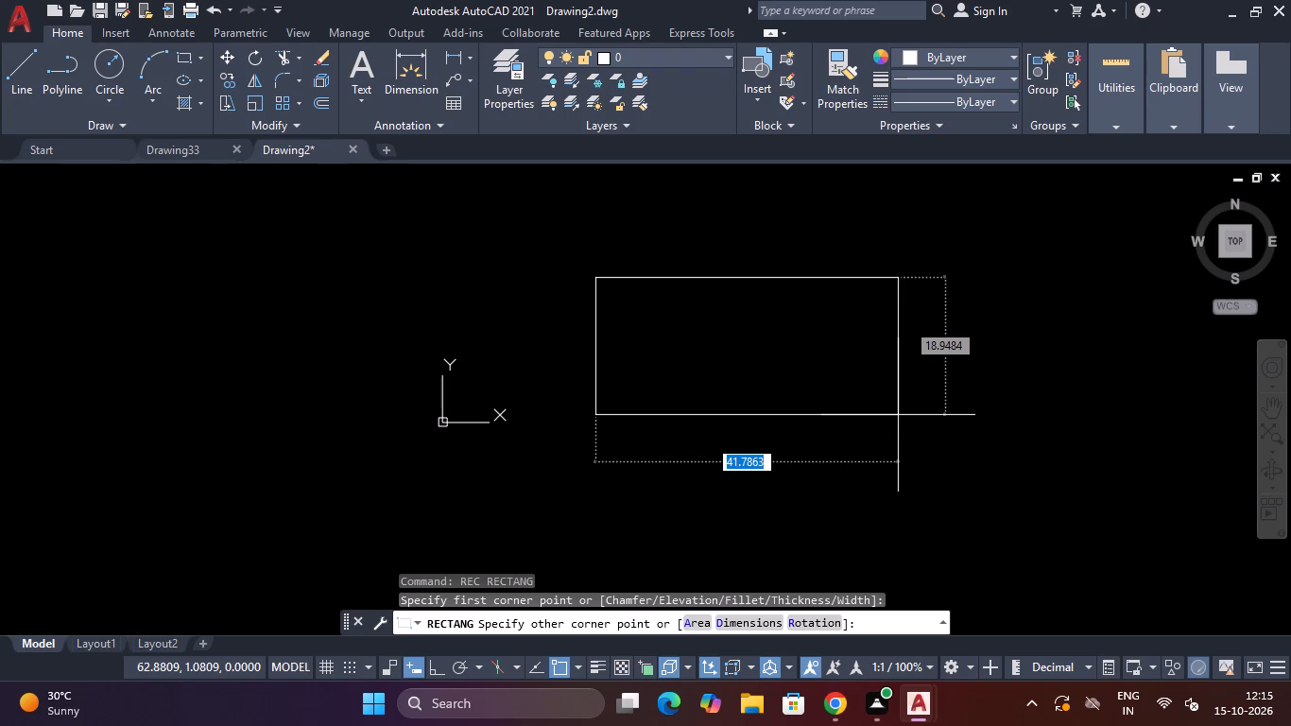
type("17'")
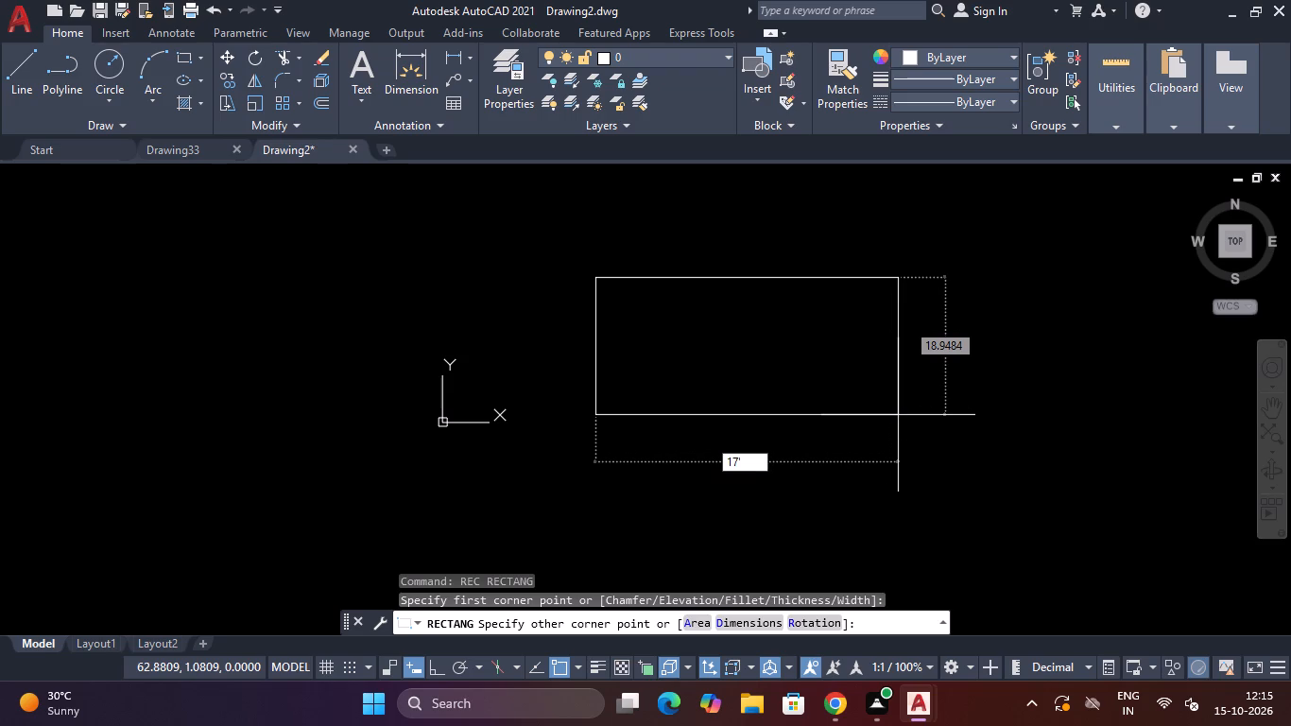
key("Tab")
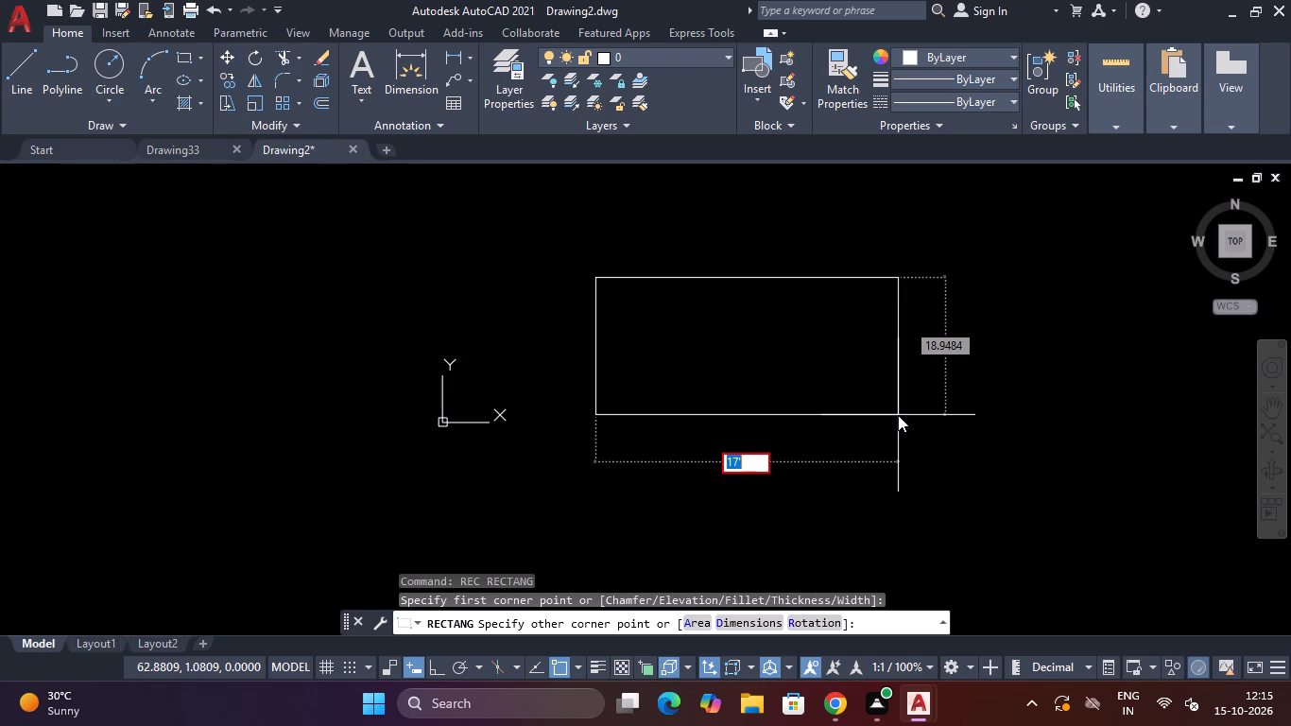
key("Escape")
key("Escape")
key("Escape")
Configure the drawing units to Architectural length with a precision of 0'-0".
type("UN")
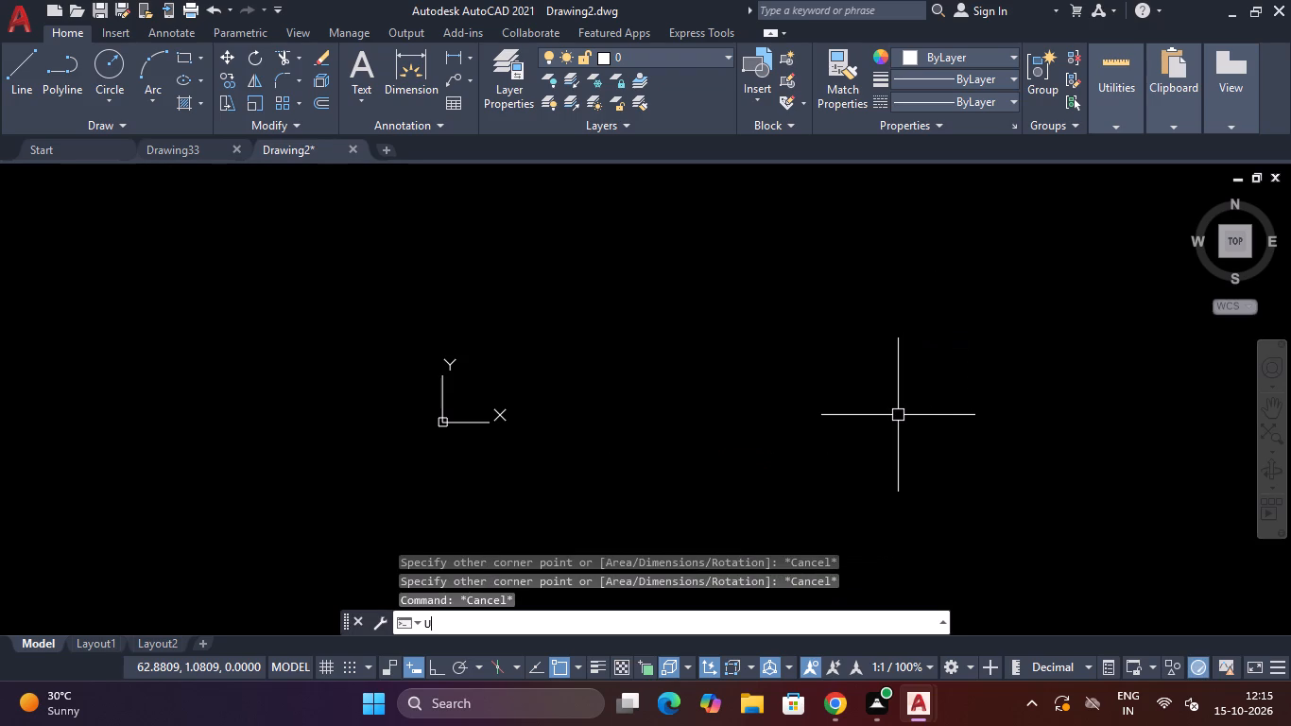
key("space")
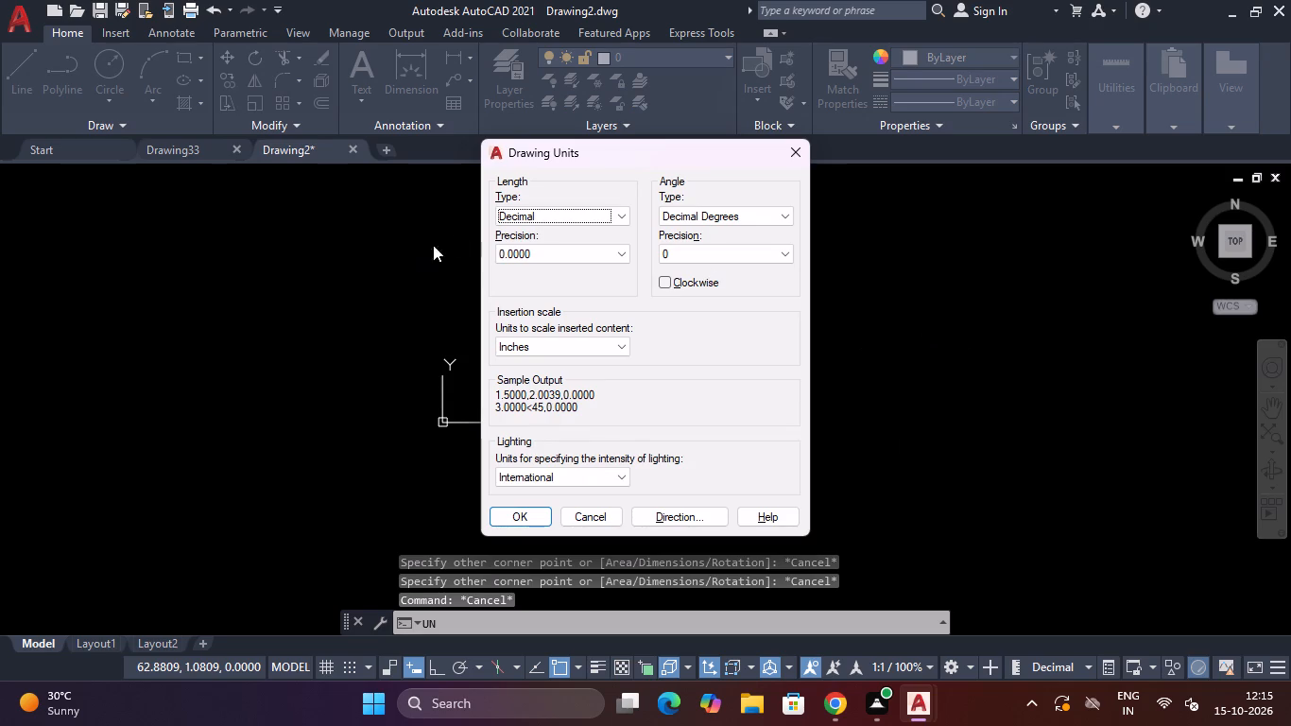
left_click(503, 219)
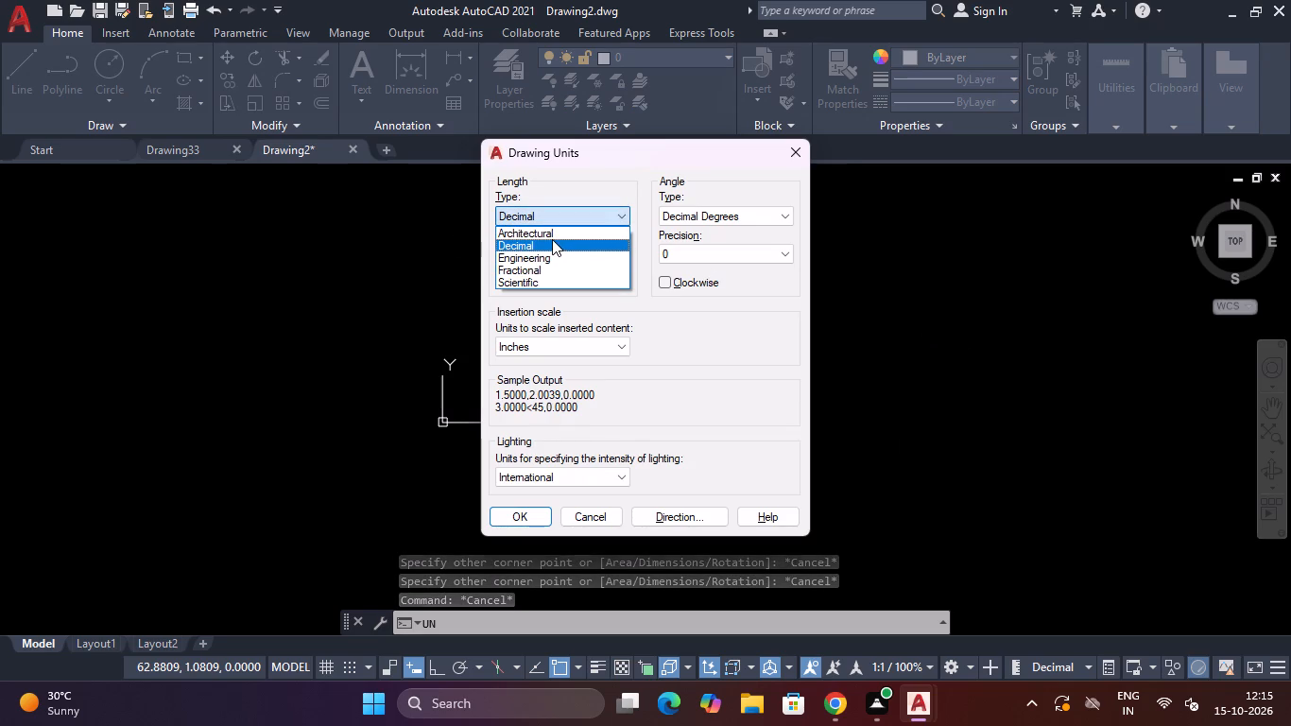
left_click(552, 232)
left_click(547, 250)
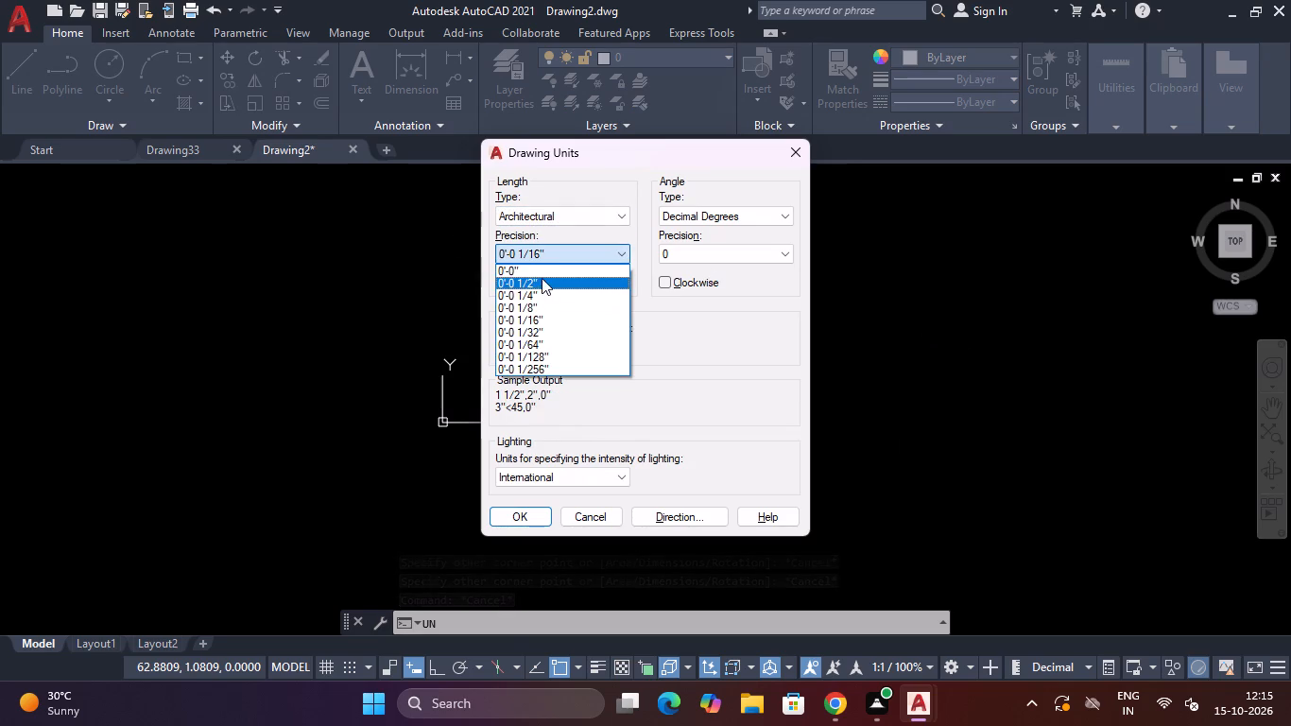
left_click(542, 278)
left_click(542, 249)
left_click(537, 263)
left_click(537, 240)
triple_click(538, 264)
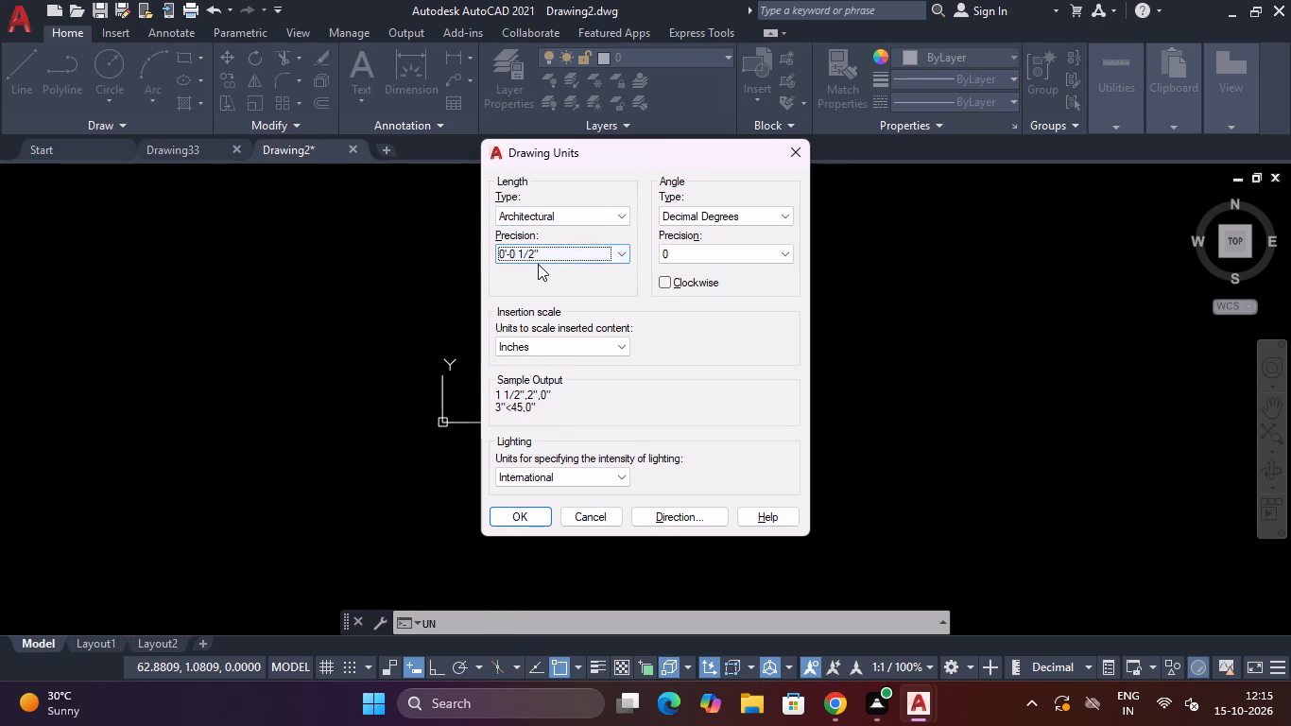
left_click(532, 278)
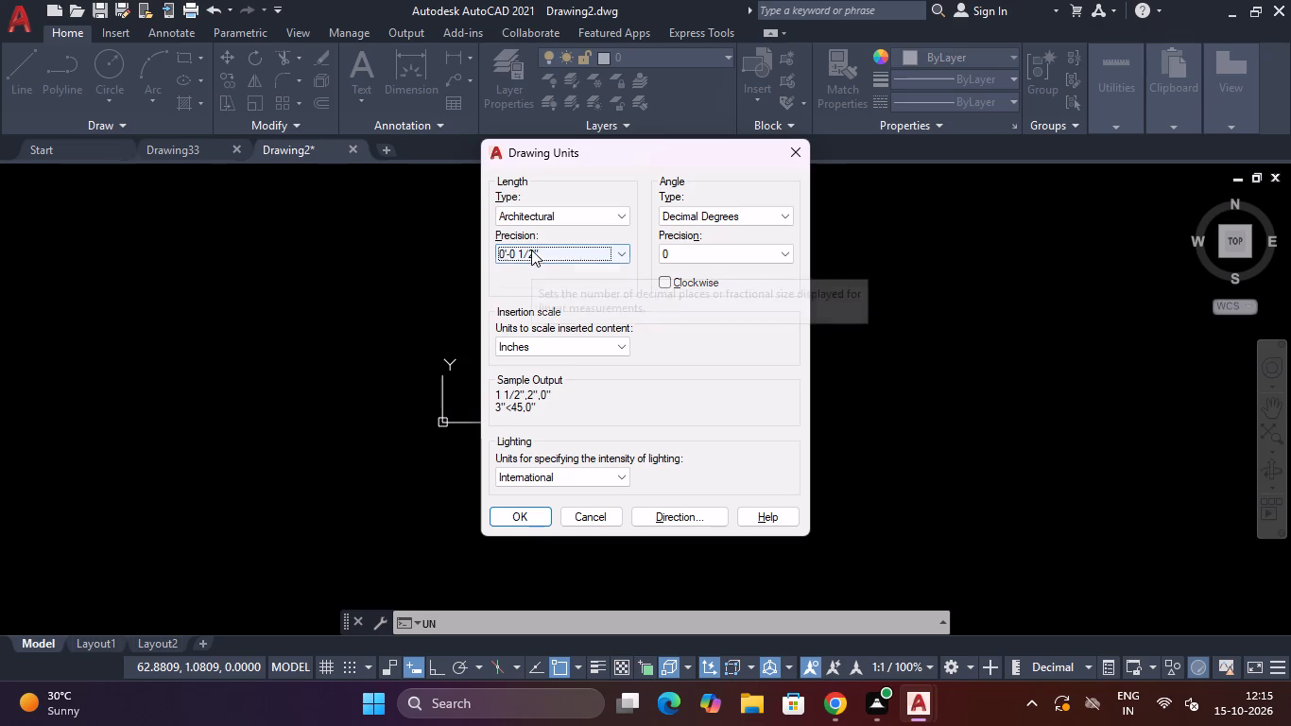
left_click(531, 250)
left_click(531, 269)
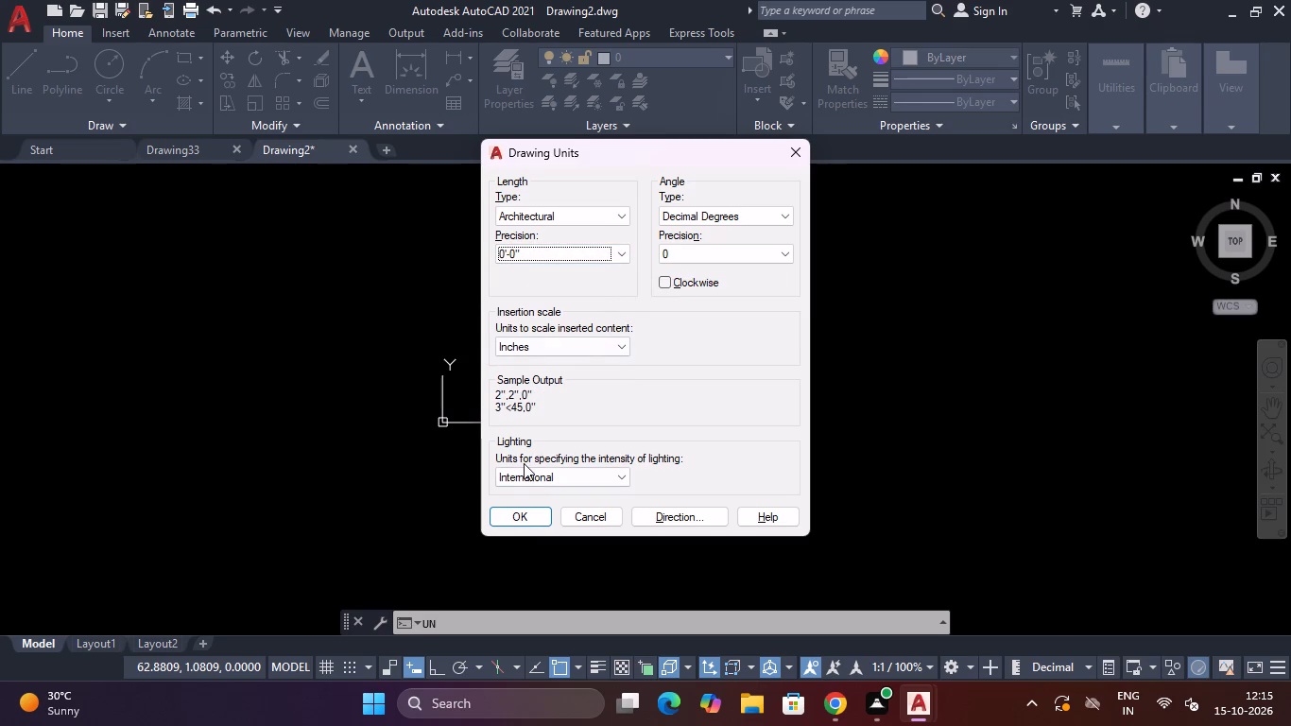
left_click(511, 514)
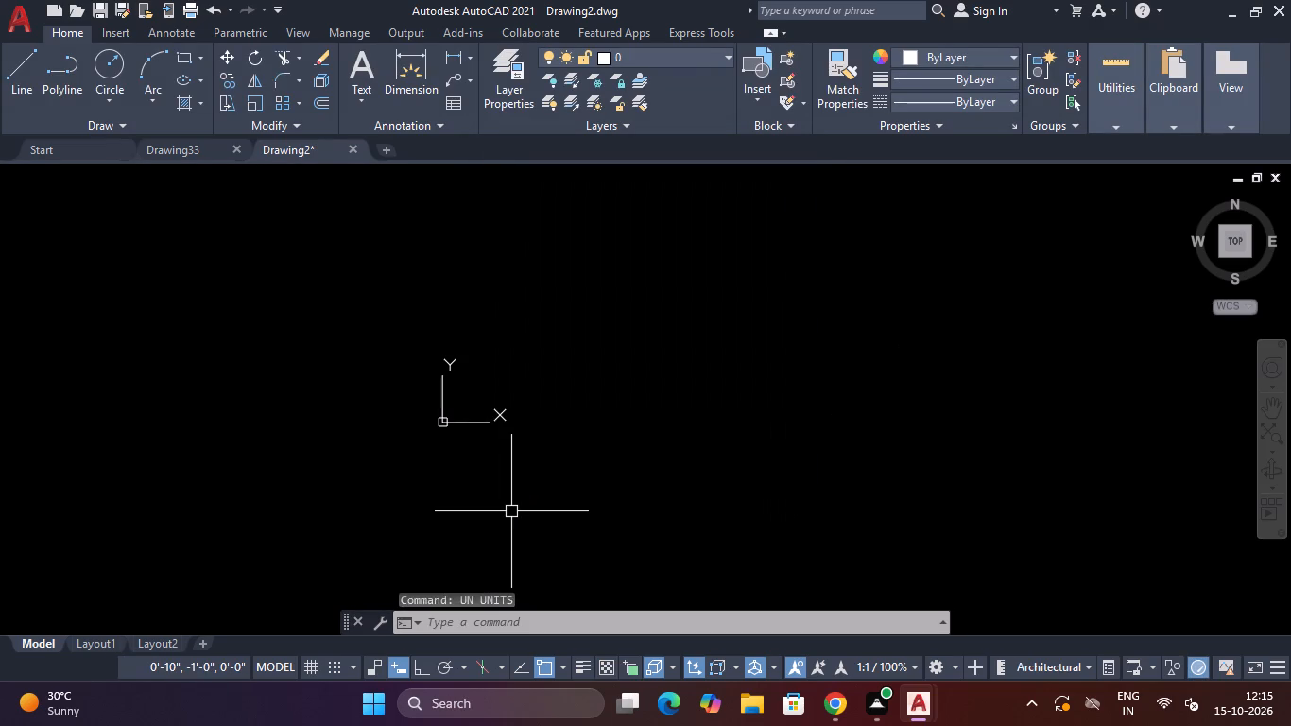
key("Escape")
key("Escape")
Modify the Standard dimension style's primary units to Architectural format with a precision of 0'-0".
key("d")
key("space")
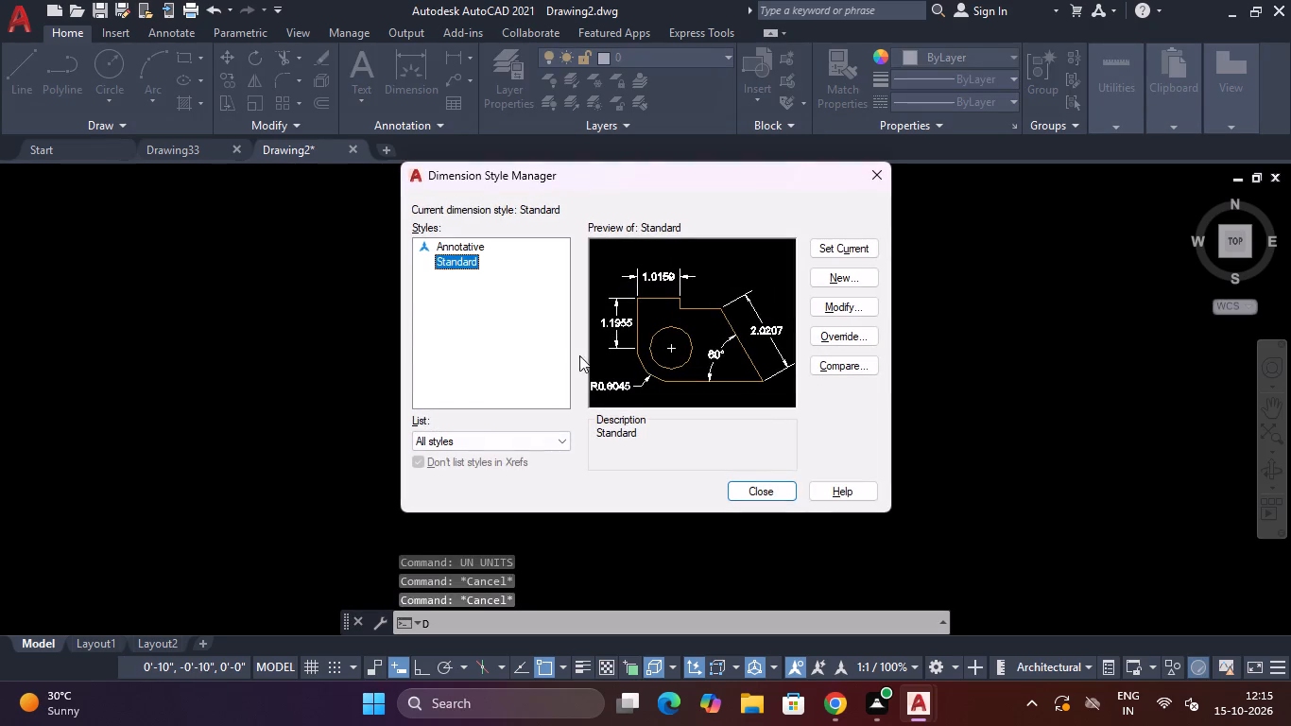
left_click(821, 302)
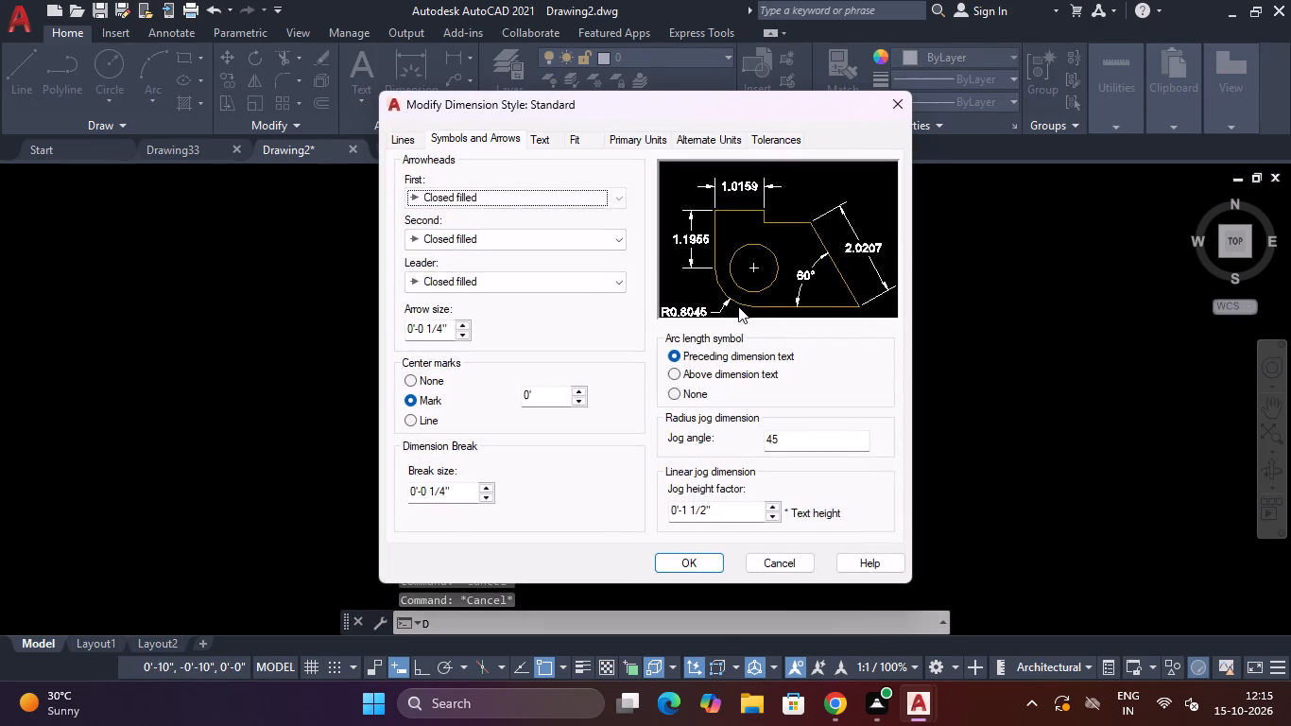
left_click(614, 136)
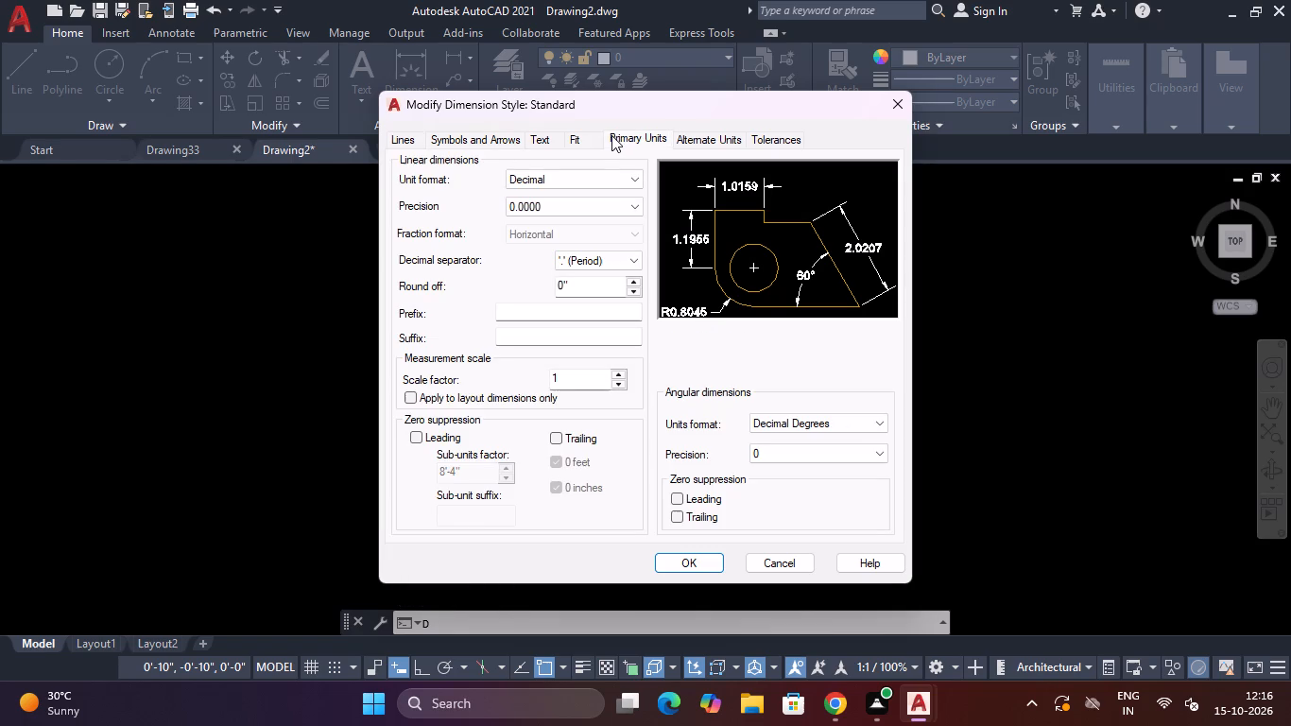
left_click(611, 182)
left_click(605, 232)
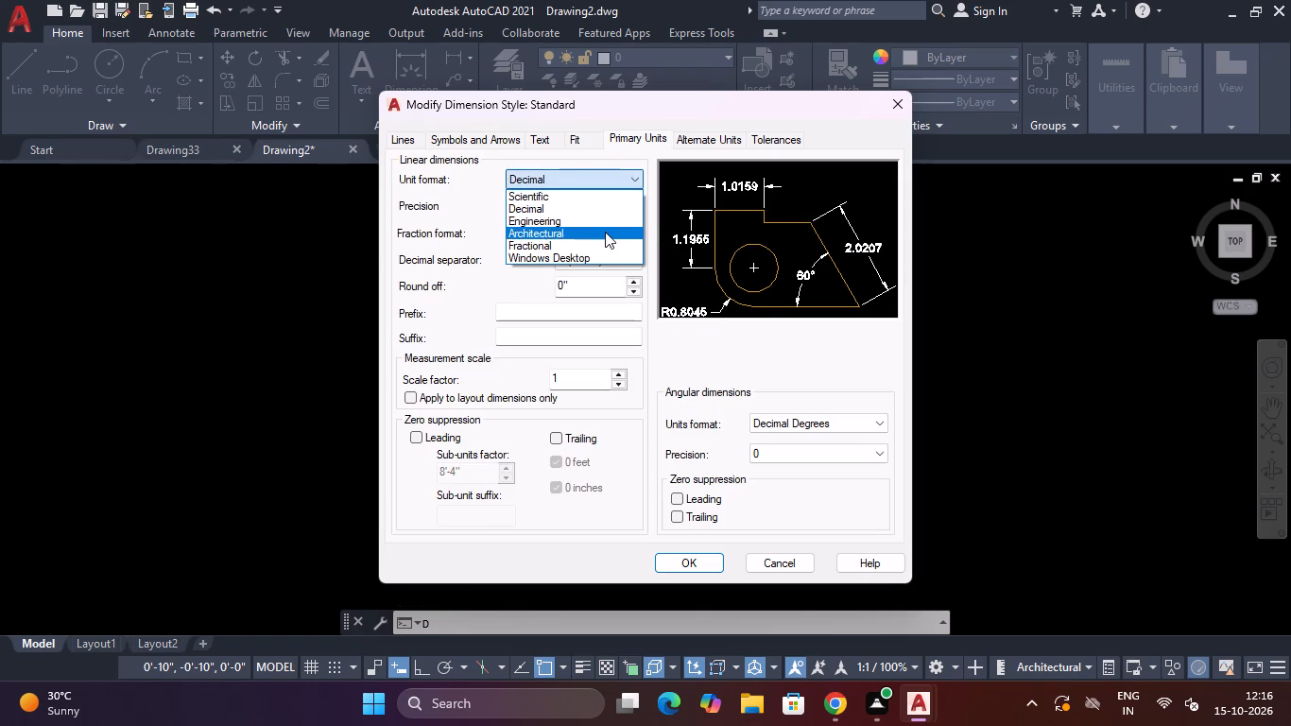
left_click(592, 204)
left_click(587, 231)
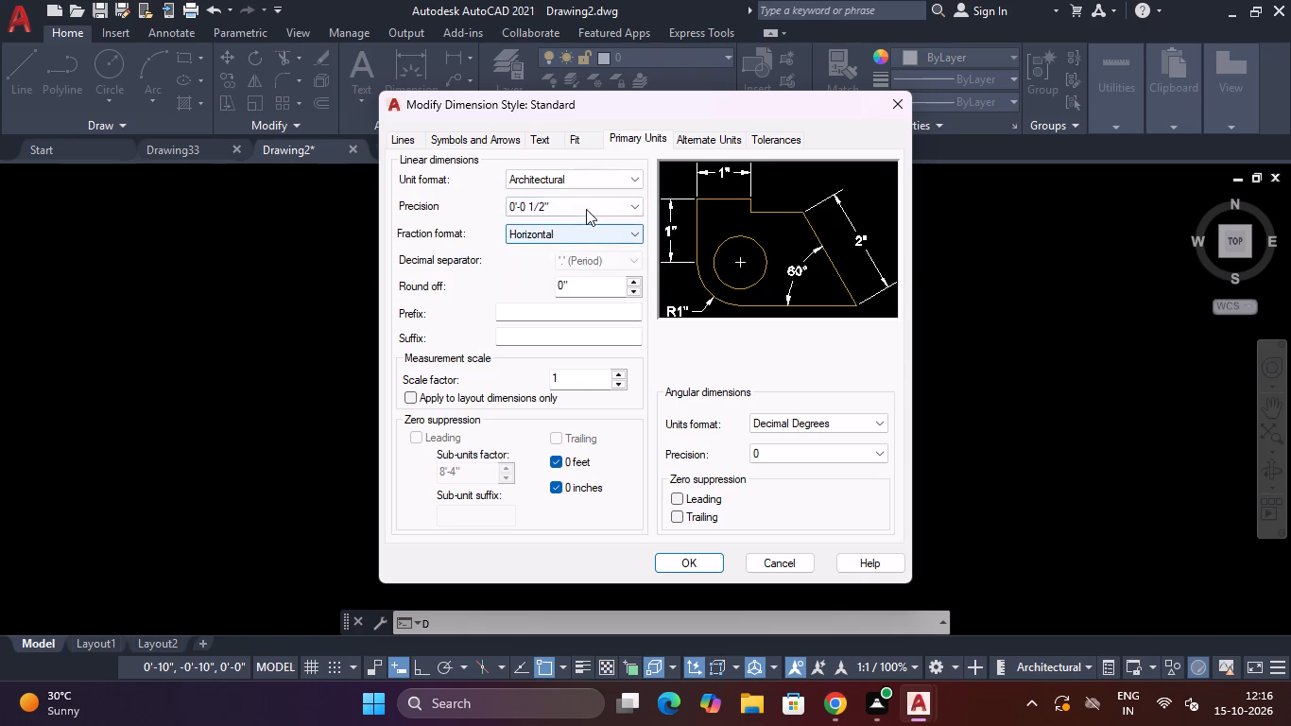
left_click(586, 209)
left_click(581, 227)
Set the Standard dimension style's text height to 8".
left_click(577, 144)
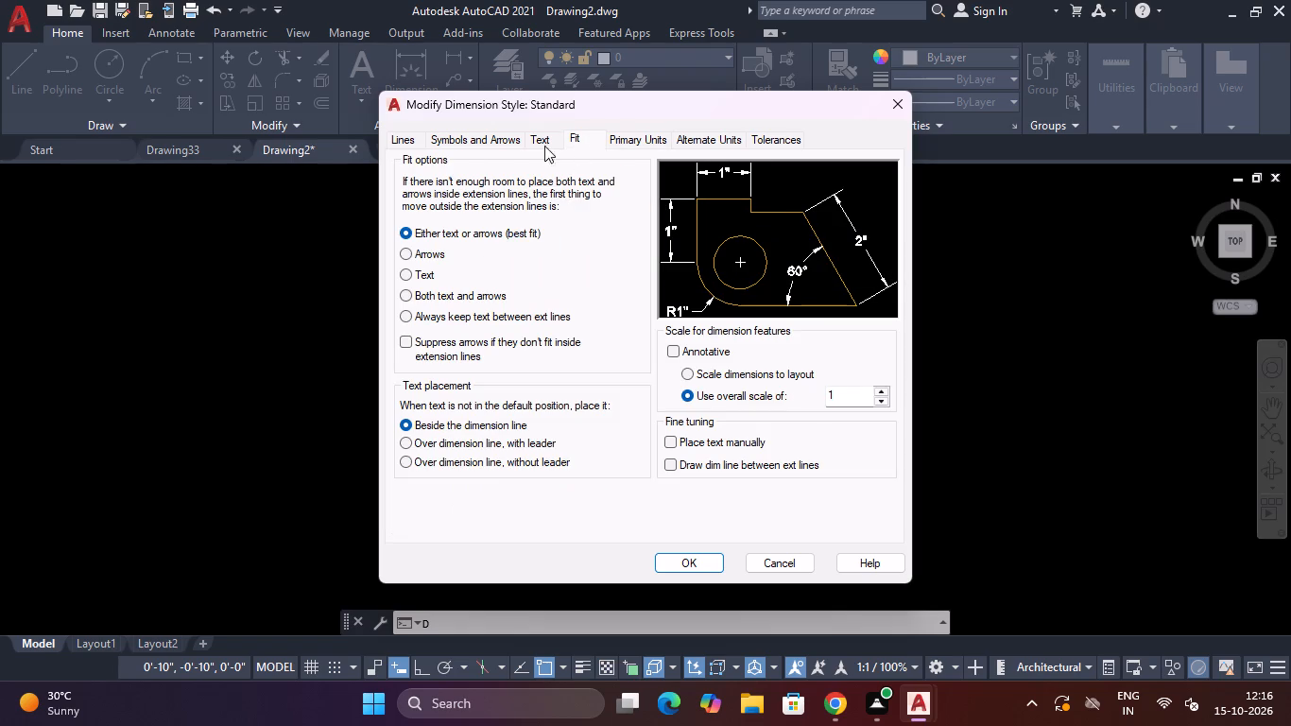
left_click(545, 147)
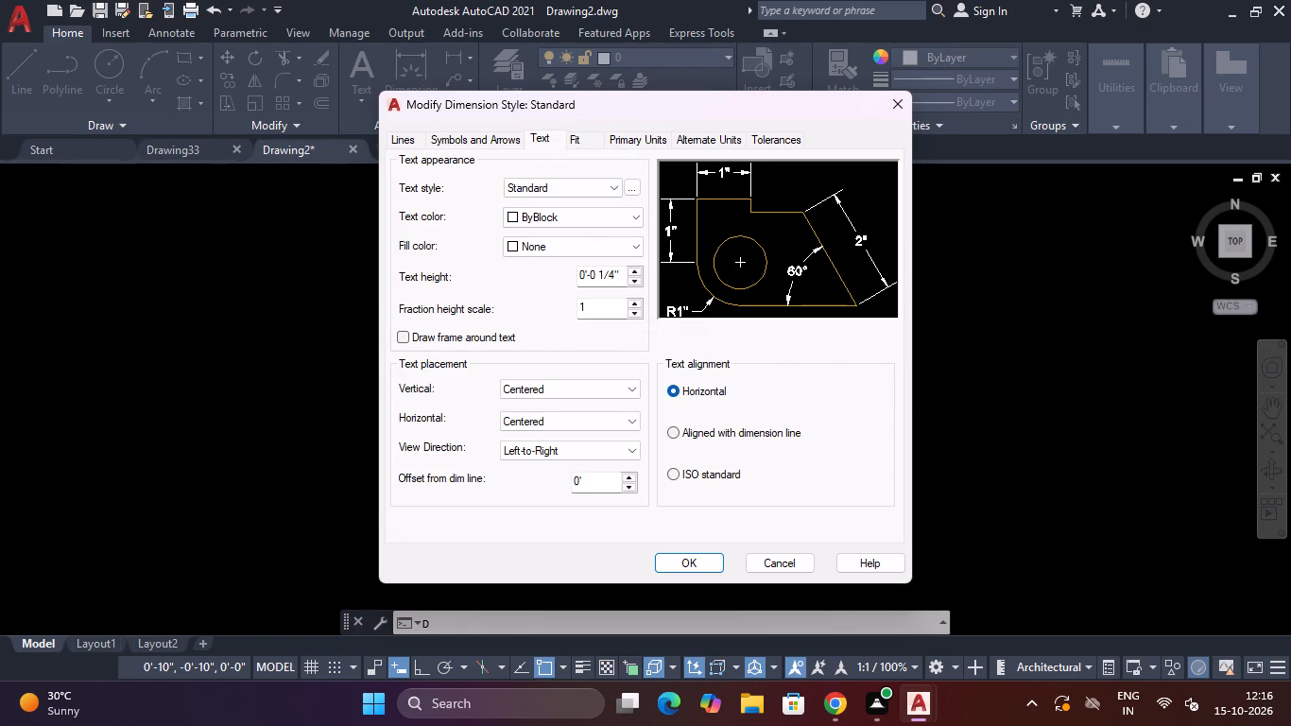
left_click_drag(619, 270, 89, 369)
key("BackSpace")
key("8")
key("shift+quotedbl")
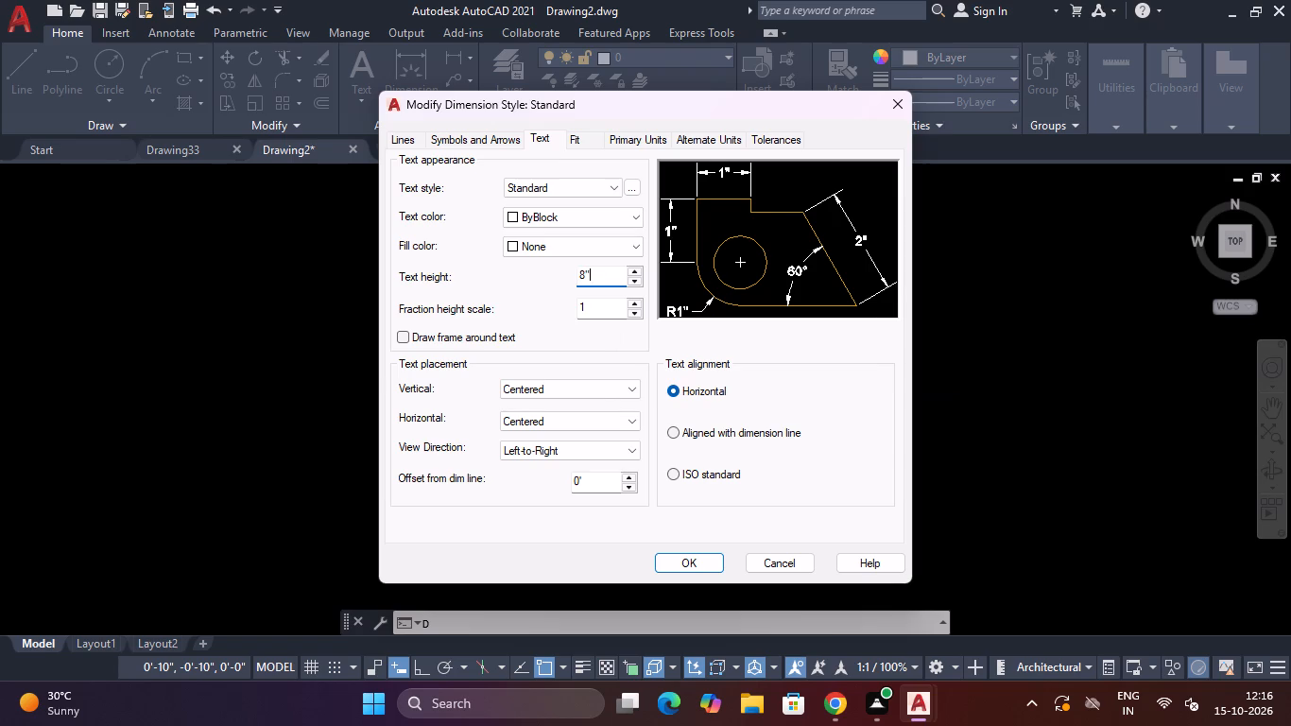
key("Return")
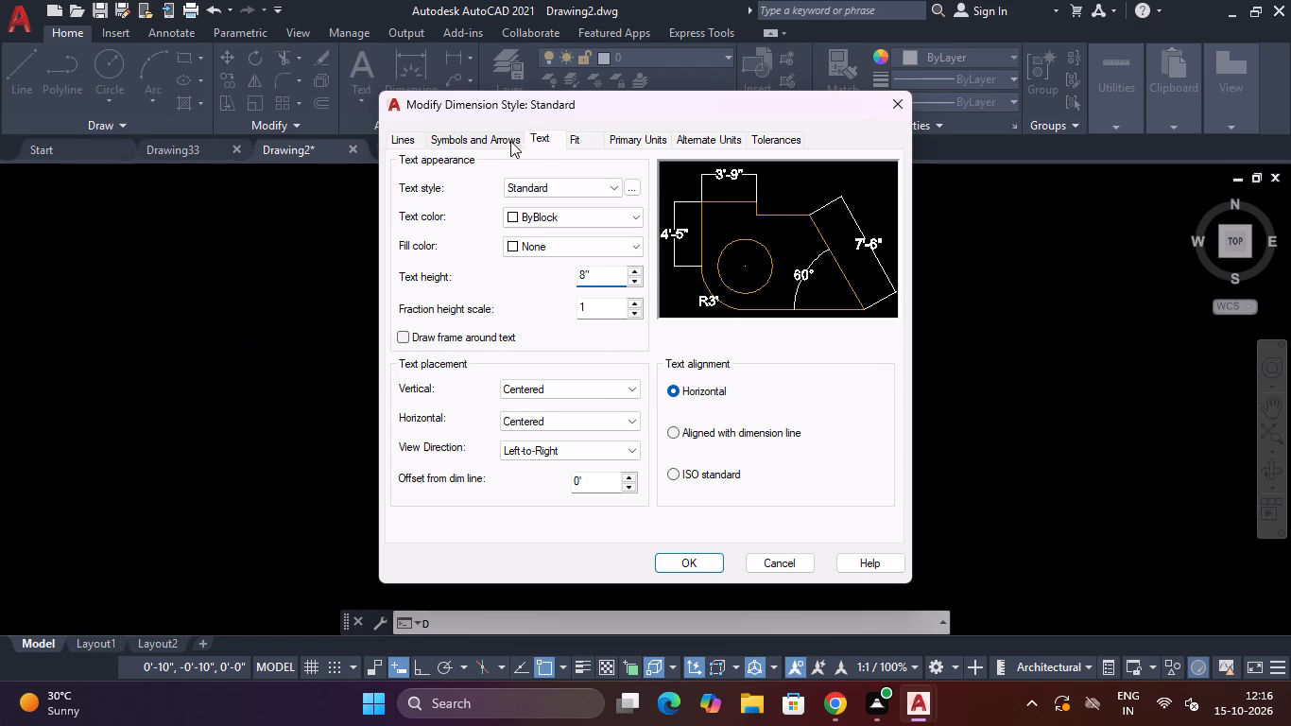
Set the Standard dimension style's arrow size to 8".
left_click(510, 141)
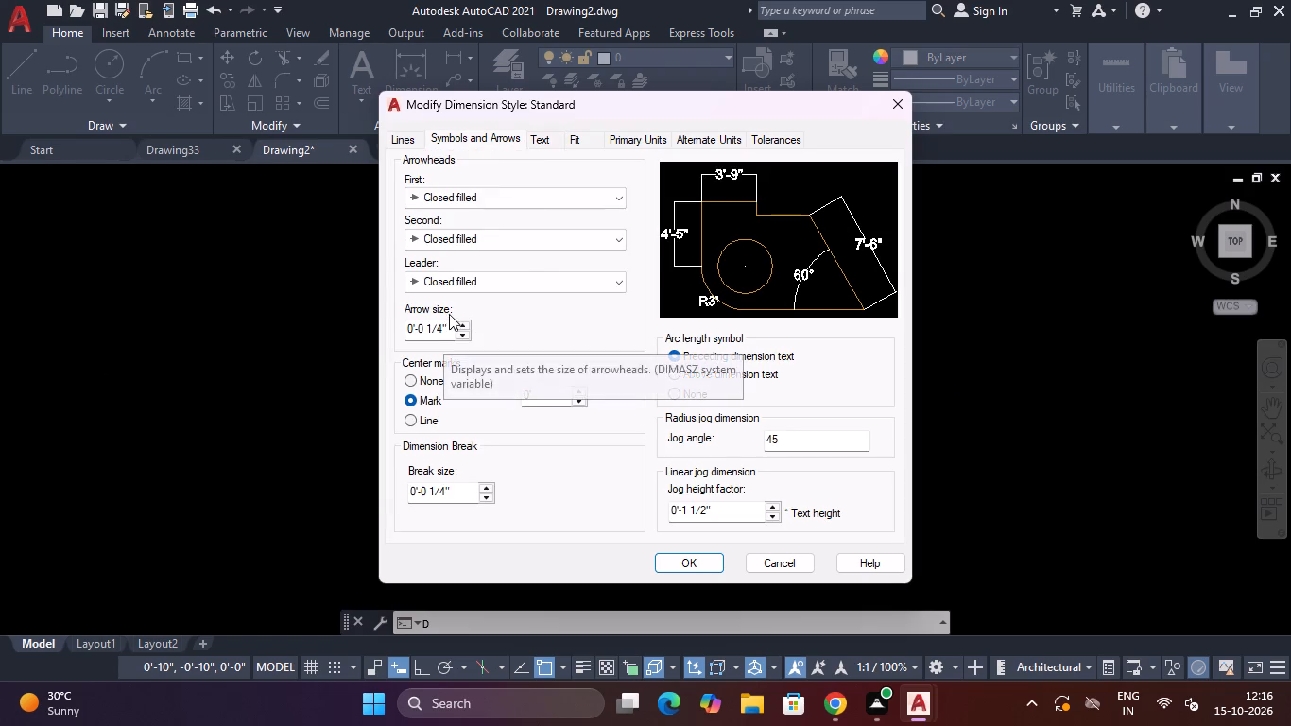
left_click_drag(451, 326, 231, 348)
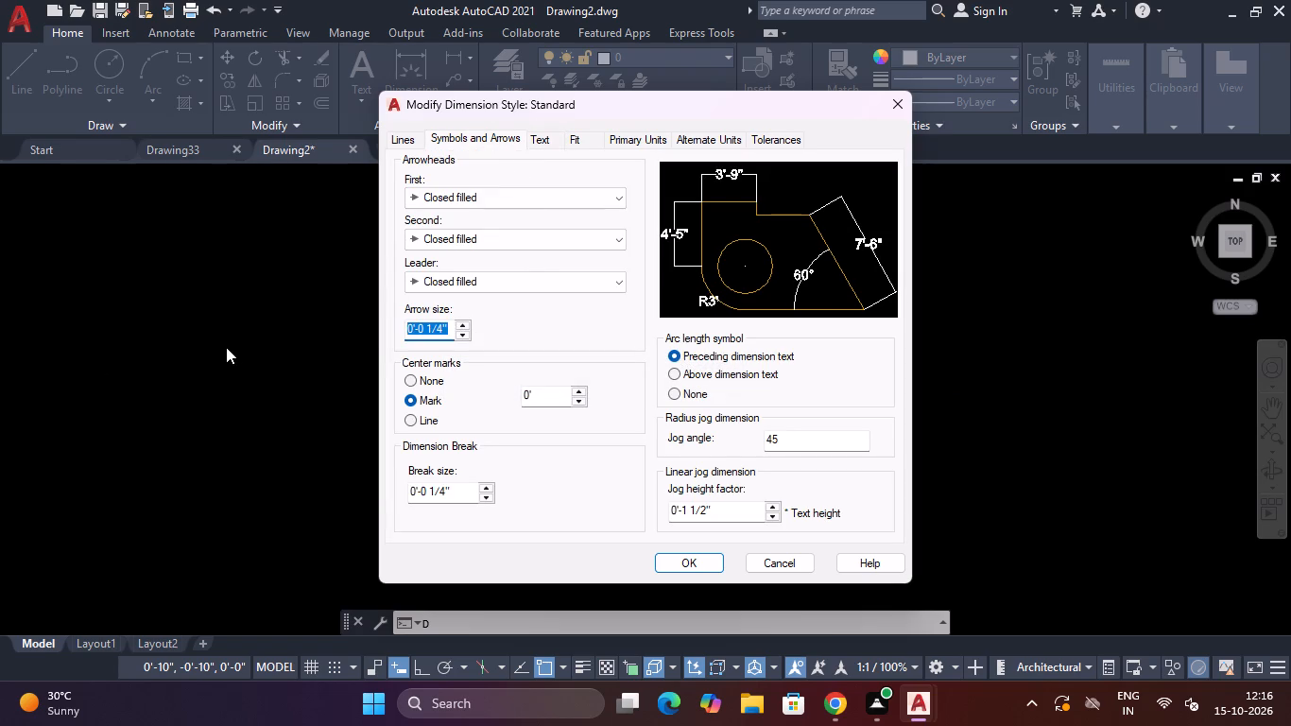
key("BackSpace")
type("8\"")
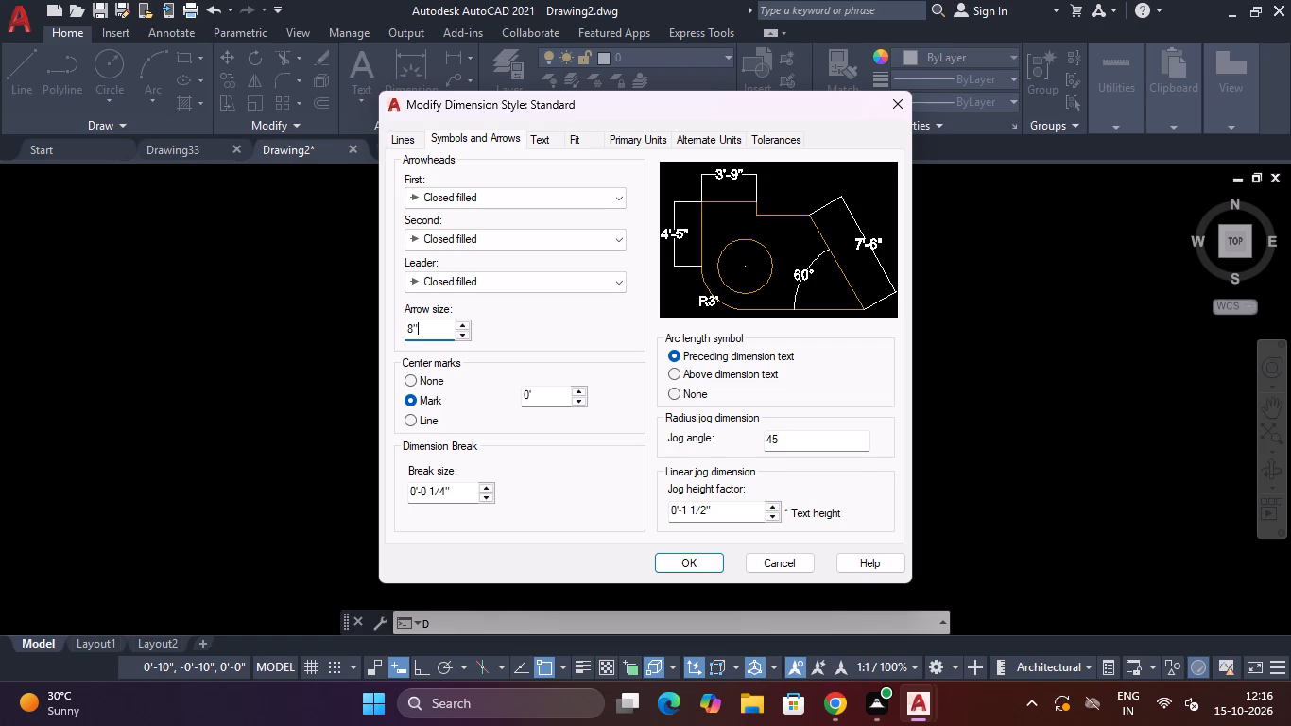
key("Return")
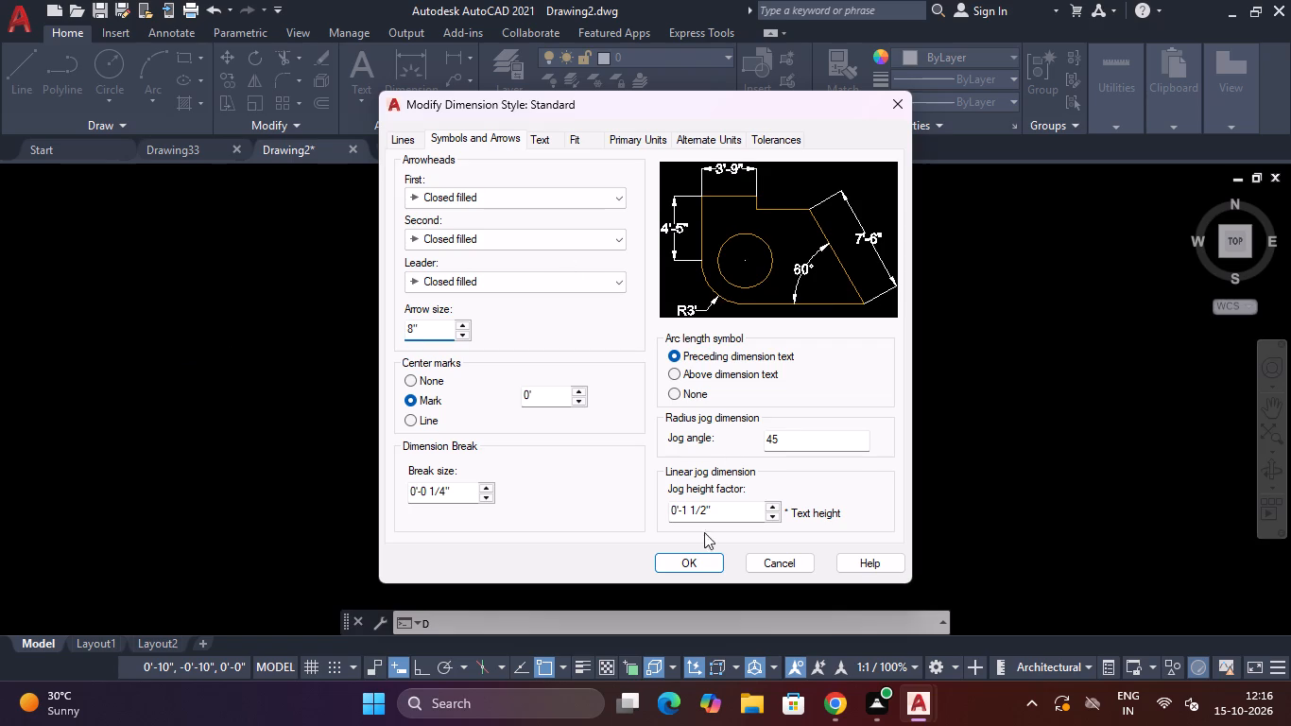
Change the dimension style's first, second and leader arrowheads to Oblique.
left_click(540, 193)
left_click(462, 299)
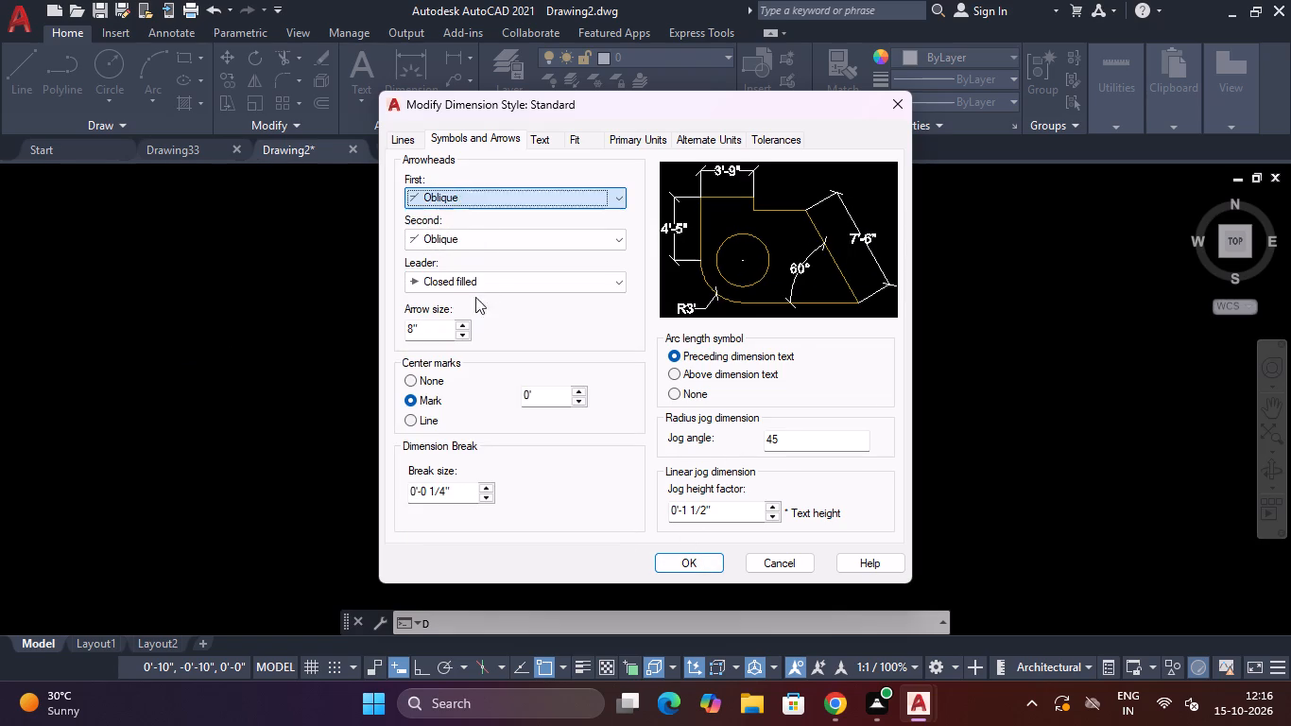
left_click(496, 273)
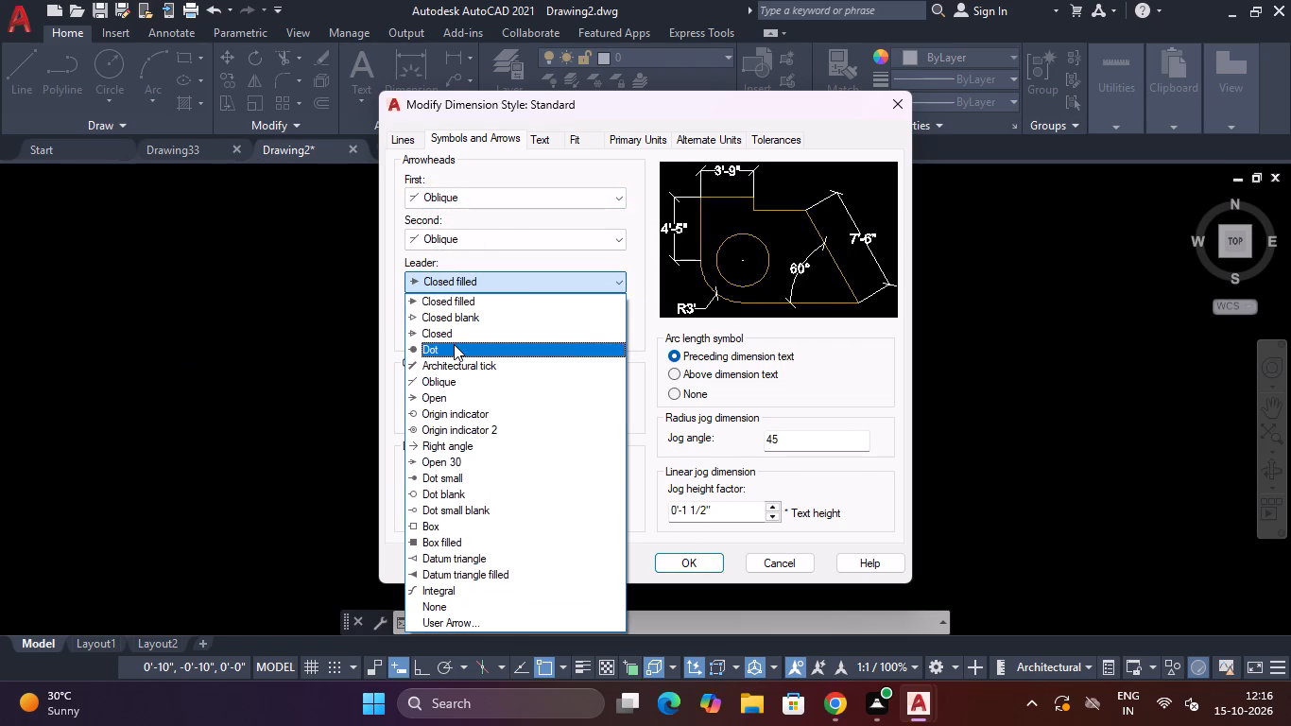
left_click(457, 384)
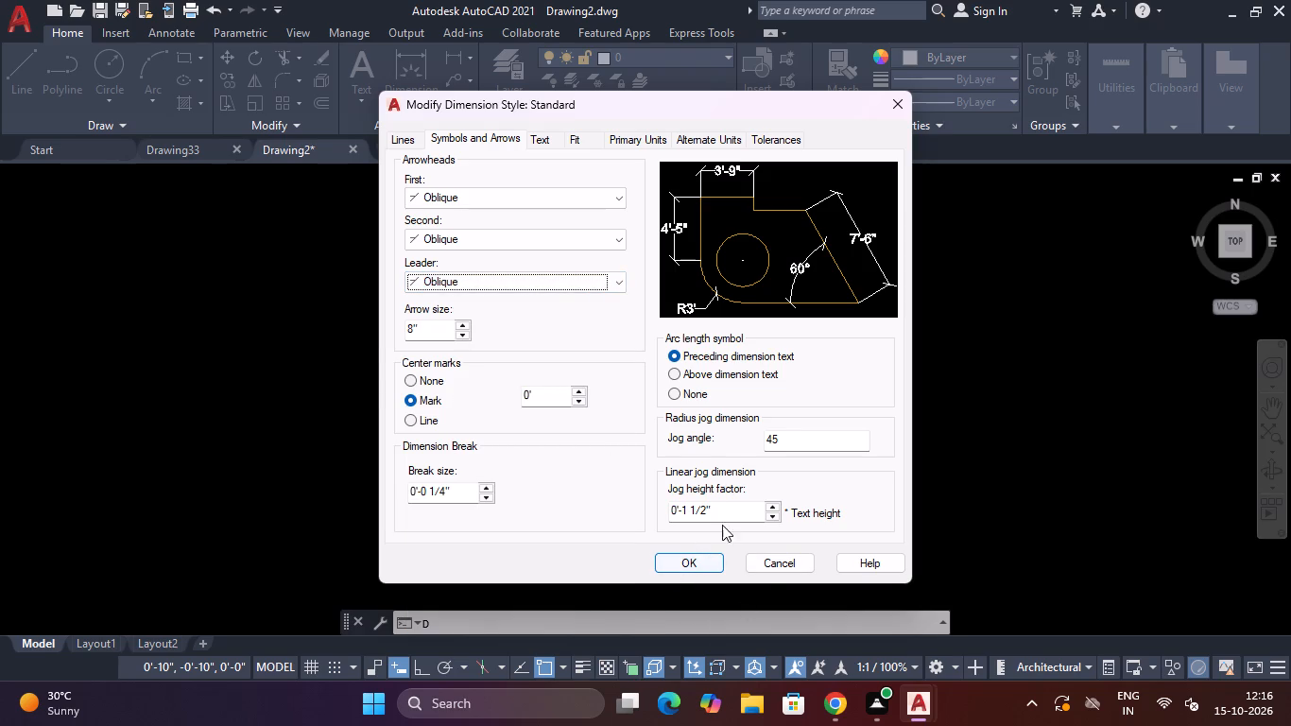
Set the dimension style's linear jog height factor to 0'-7 1/2" and apply the style changes.
left_click(770, 509)
left_click(770, 509)
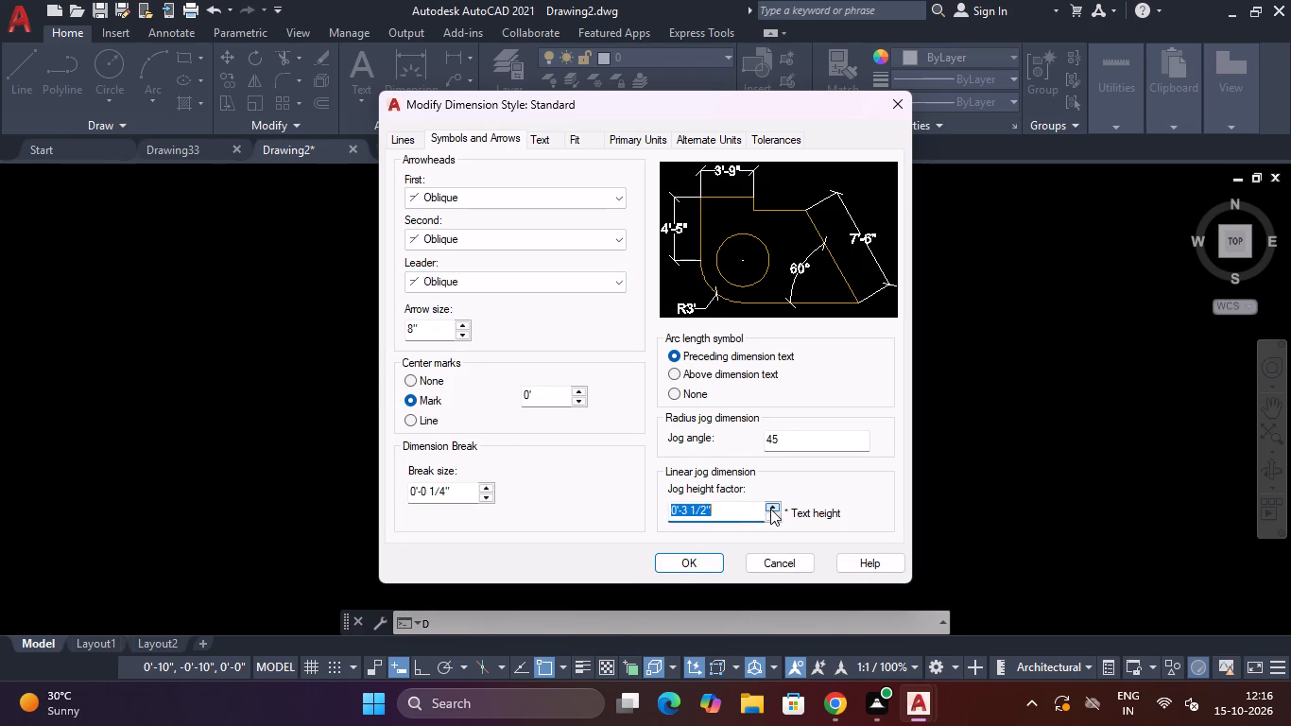
left_click(770, 509)
double_click(770, 509)
left_click(770, 509)
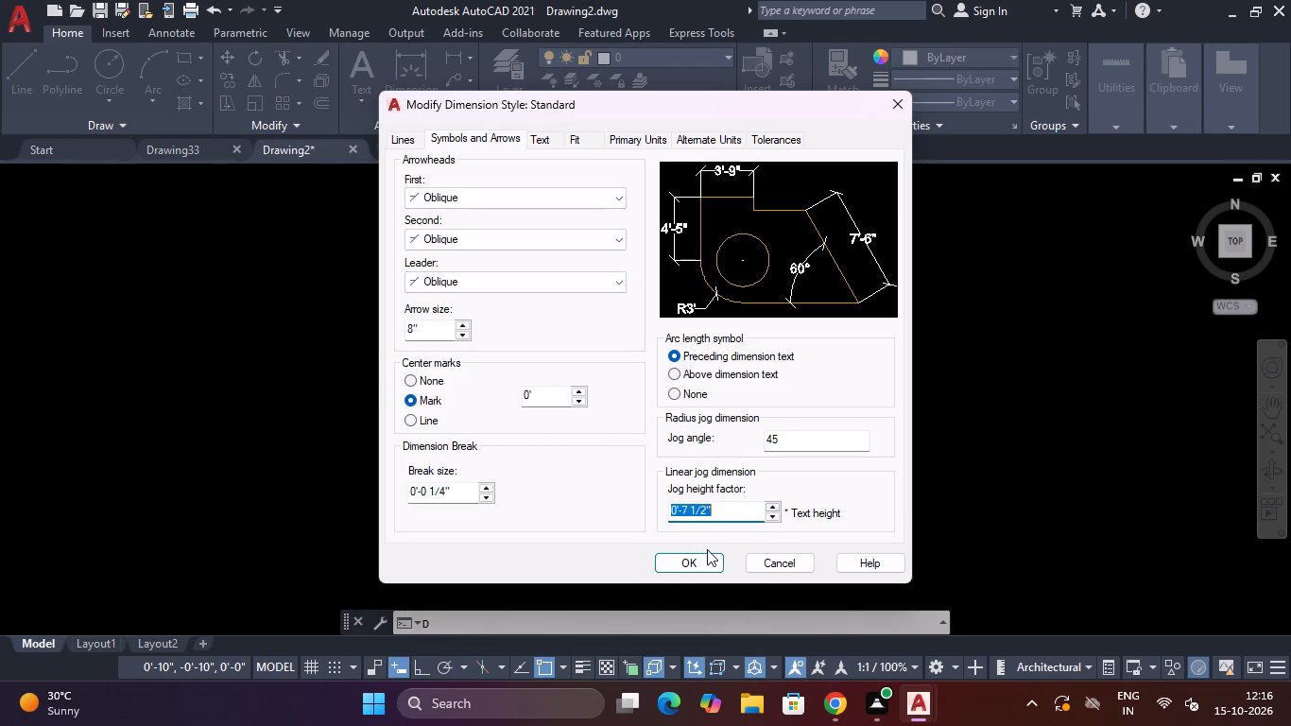
left_click(707, 549)
left_click(706, 560)
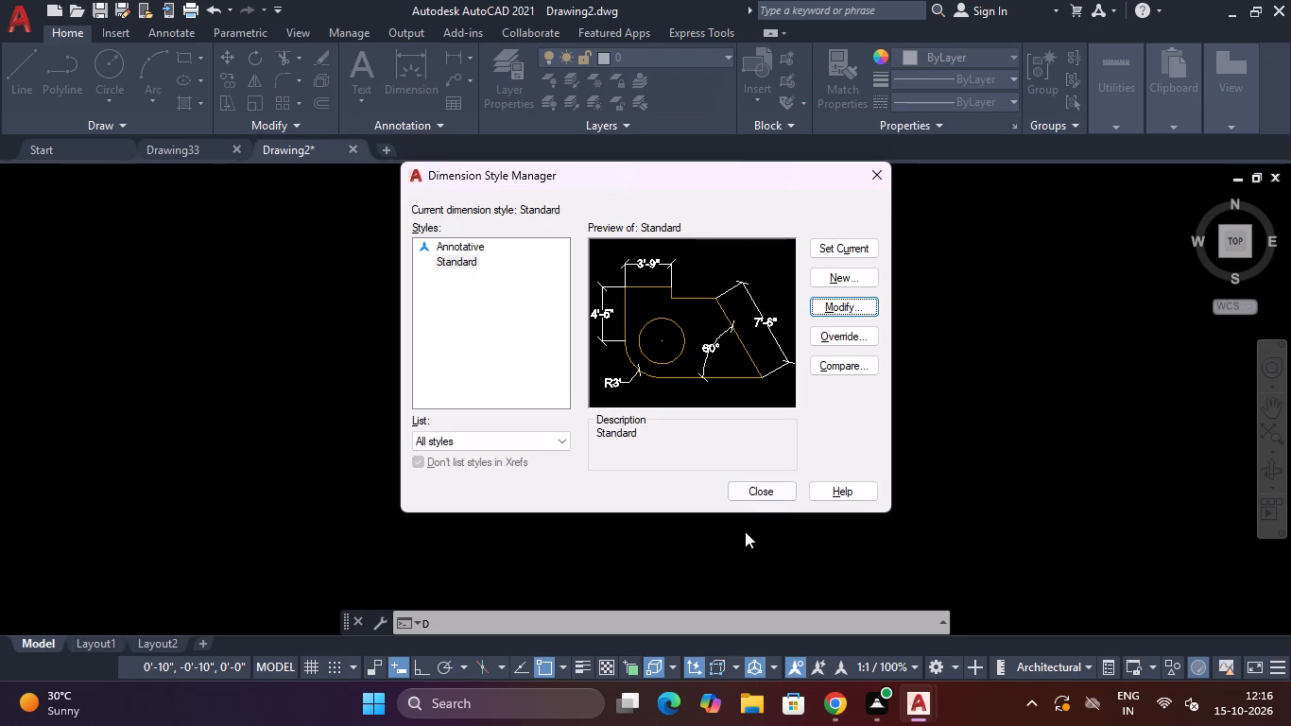
Make the Standard dimension style current and close the Dimension Style Manager.
double_click(853, 248)
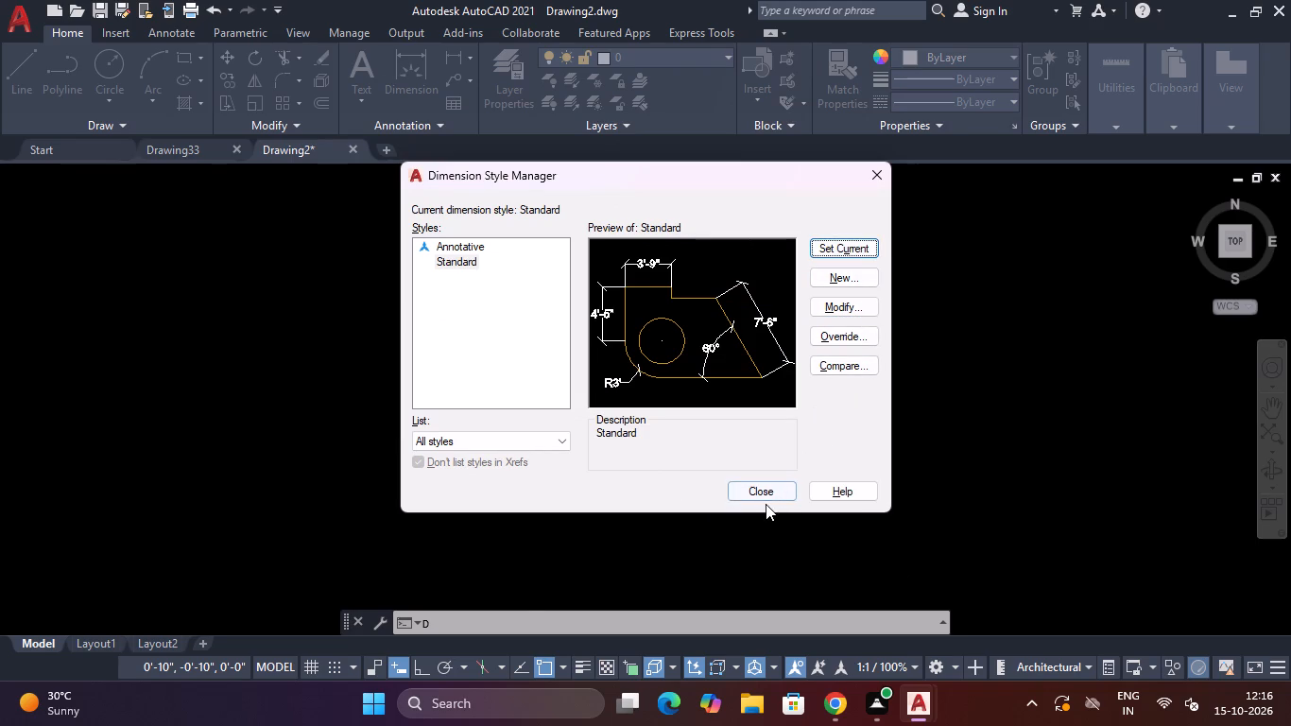
left_click(763, 496)
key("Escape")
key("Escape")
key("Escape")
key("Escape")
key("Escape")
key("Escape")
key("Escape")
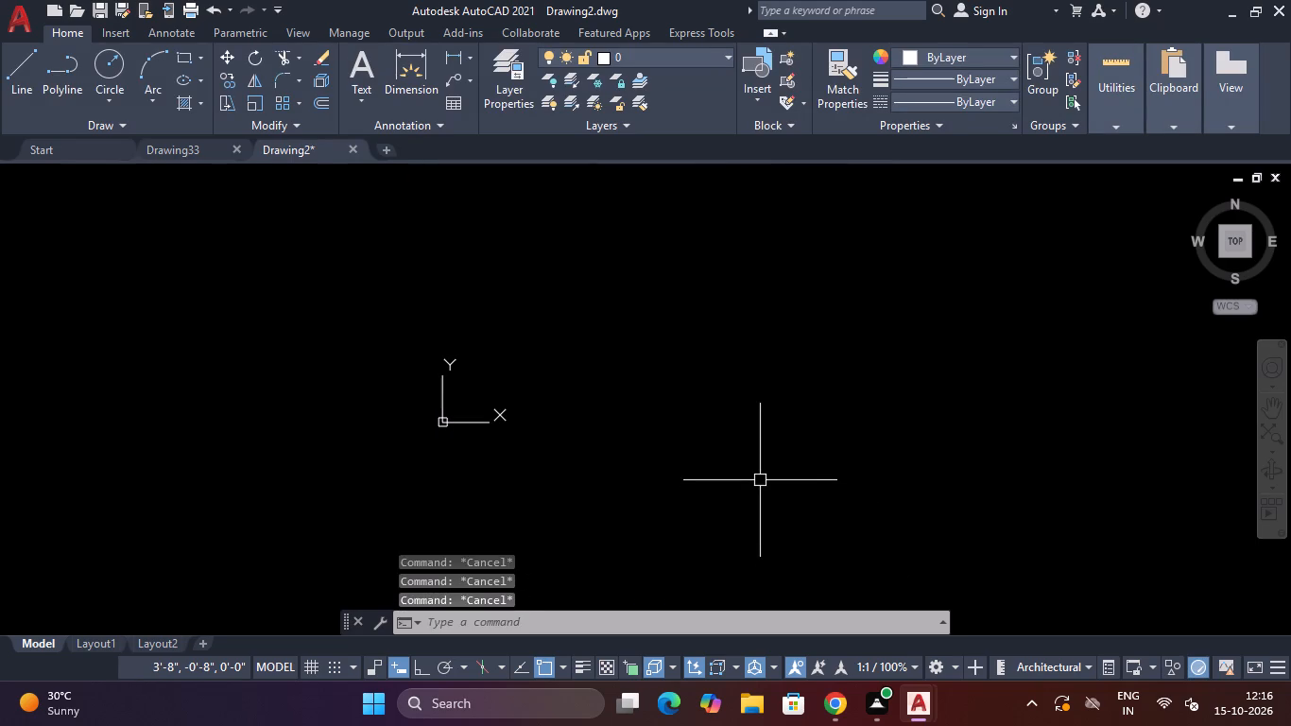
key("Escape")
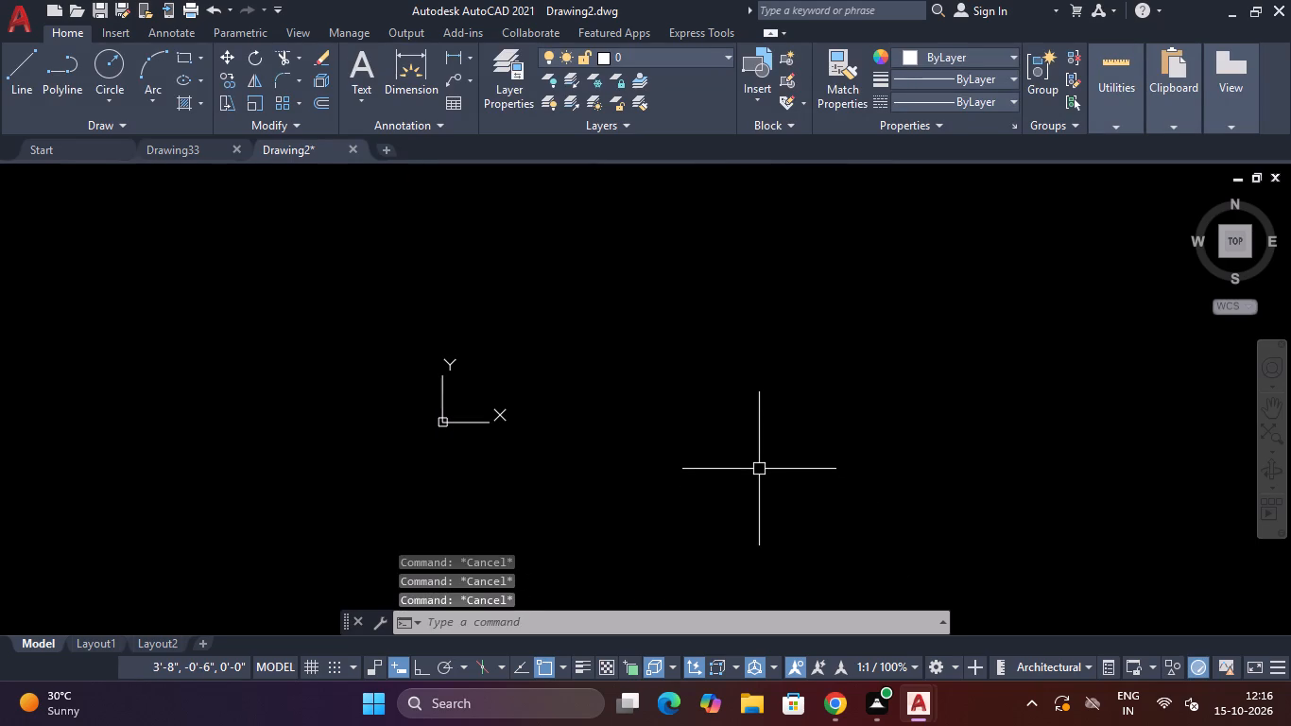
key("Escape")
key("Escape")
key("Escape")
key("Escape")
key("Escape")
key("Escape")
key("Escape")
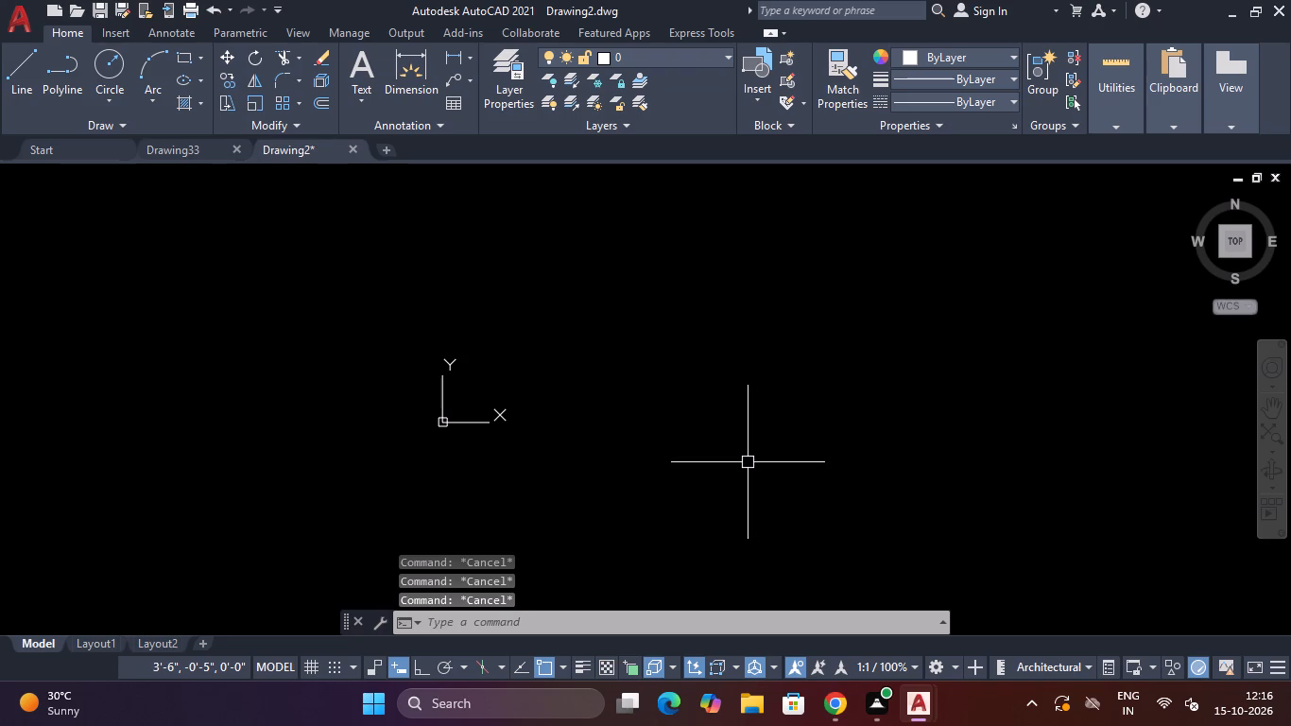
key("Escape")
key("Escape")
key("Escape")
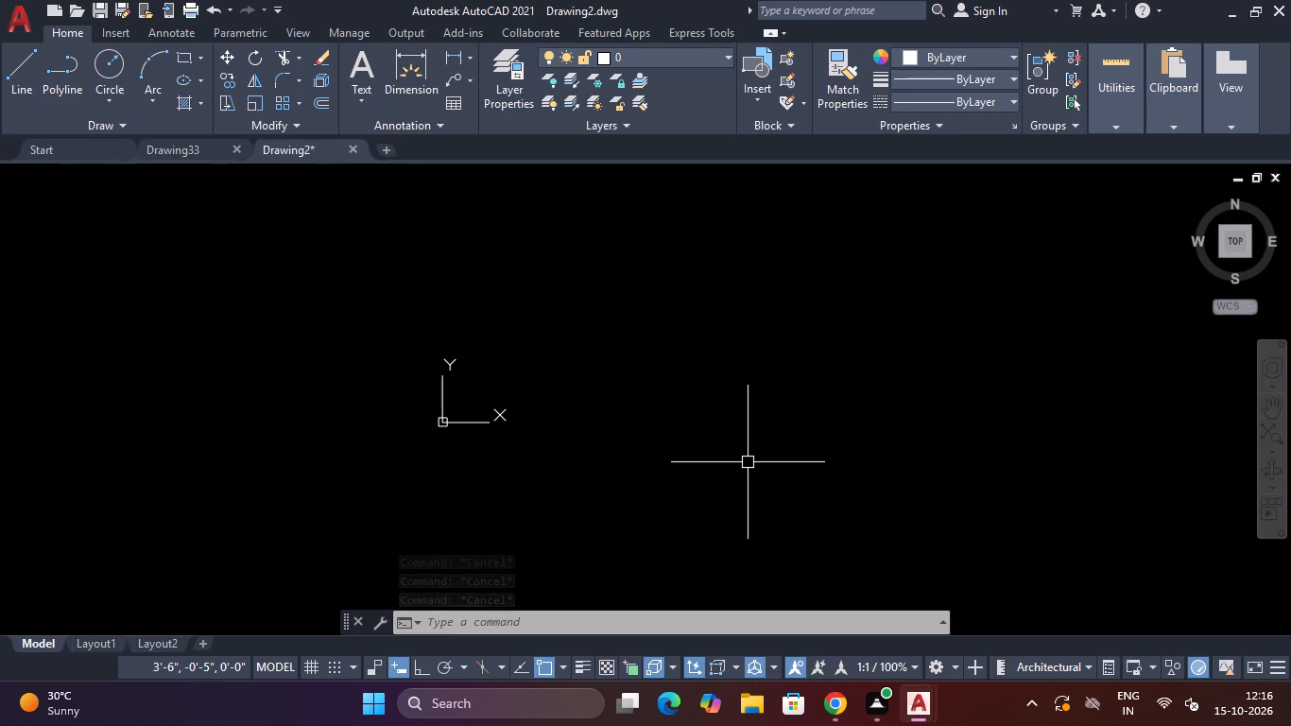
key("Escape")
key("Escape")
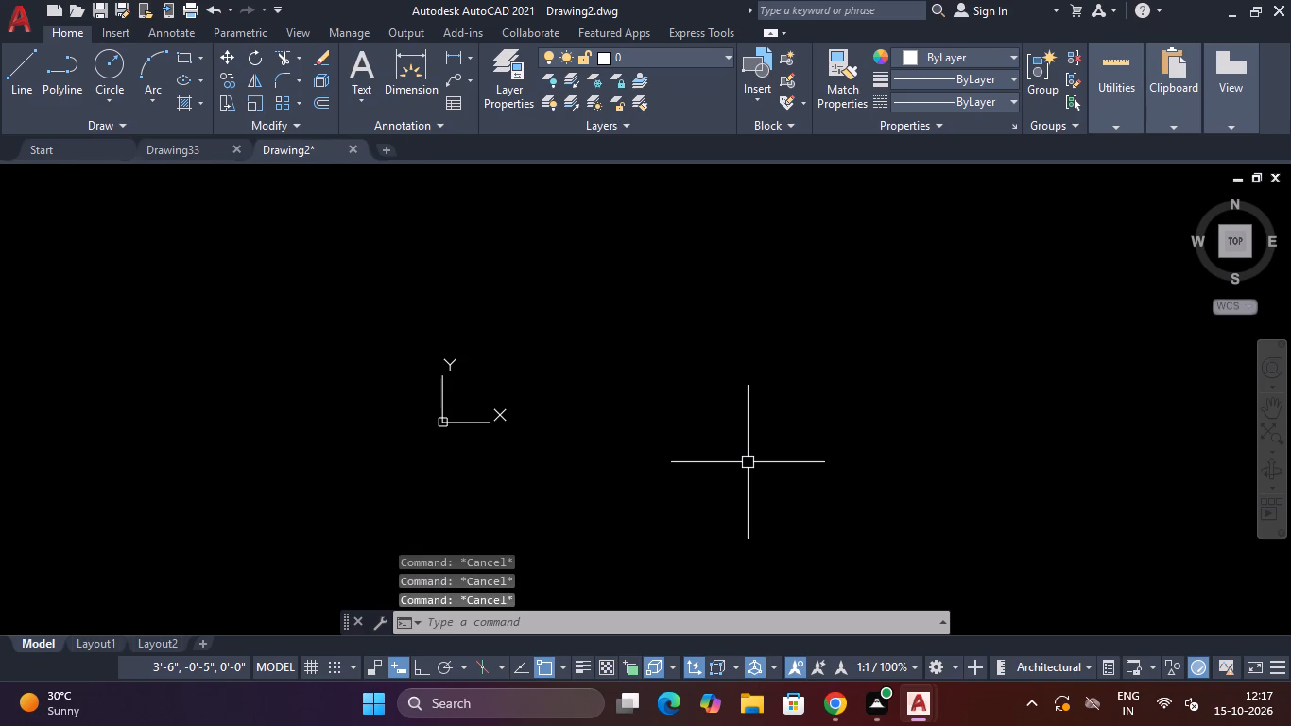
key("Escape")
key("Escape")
Draw a rectangle 18' wide and 27' high with its upper corner near the origin.
type("REC")
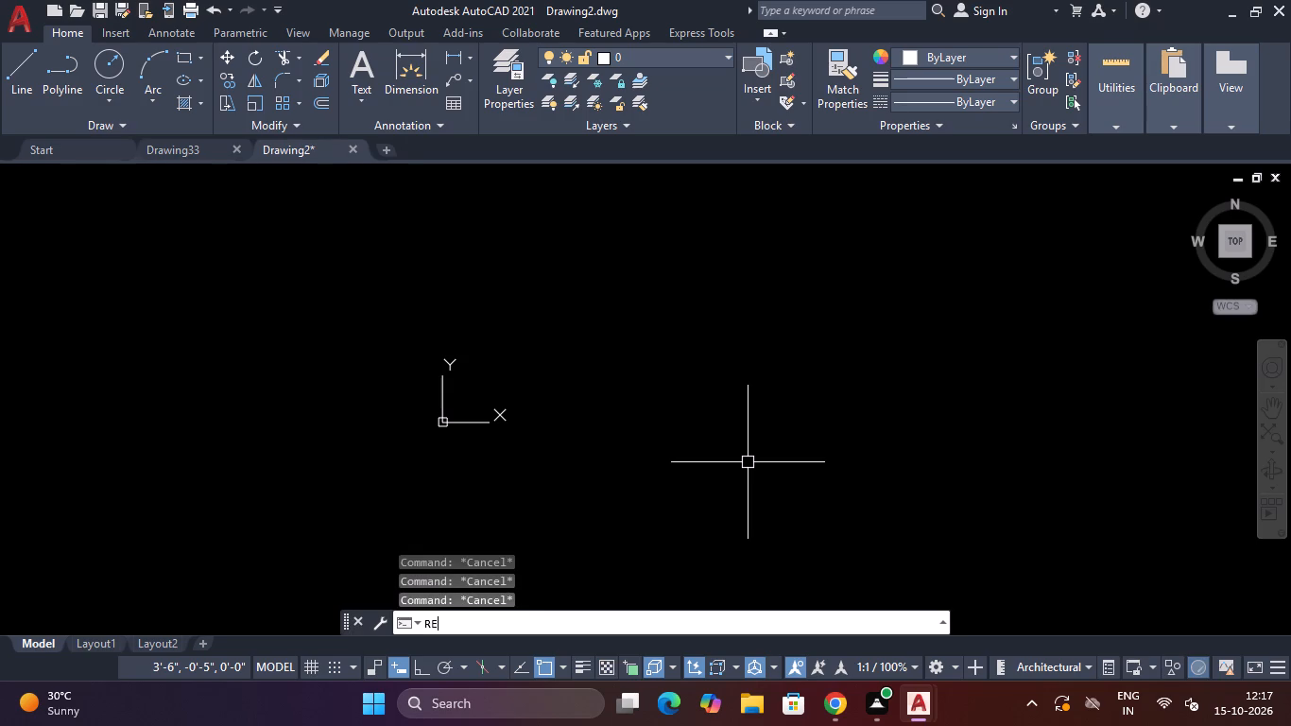
key("space")
scroll(748, 462, "up", 1)
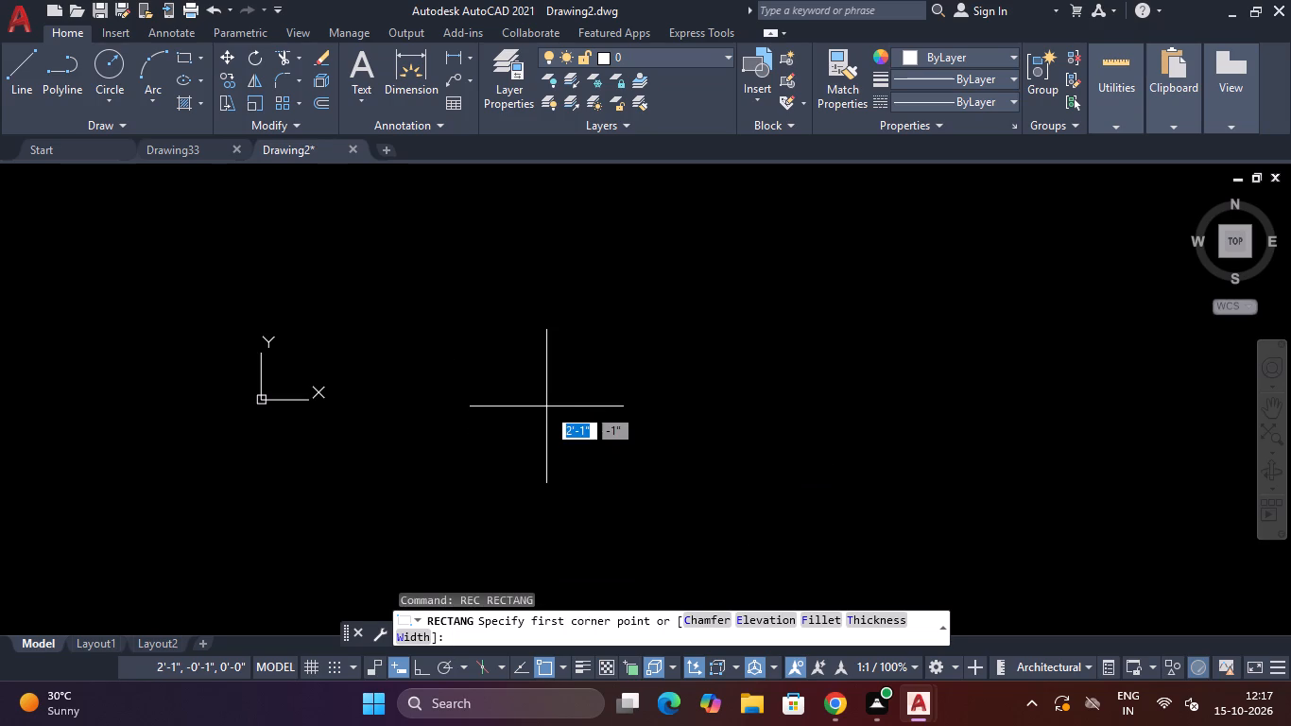
left_click(512, 292)
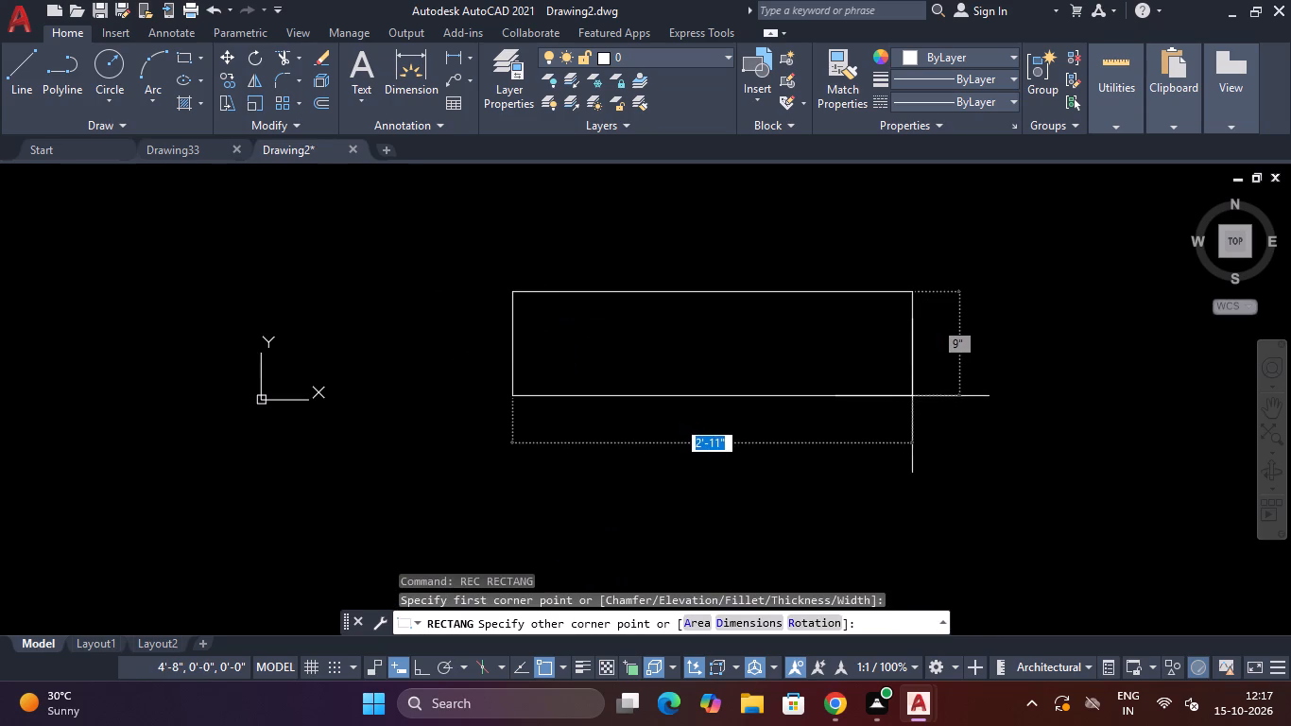
scroll(919, 396, "down", 4)
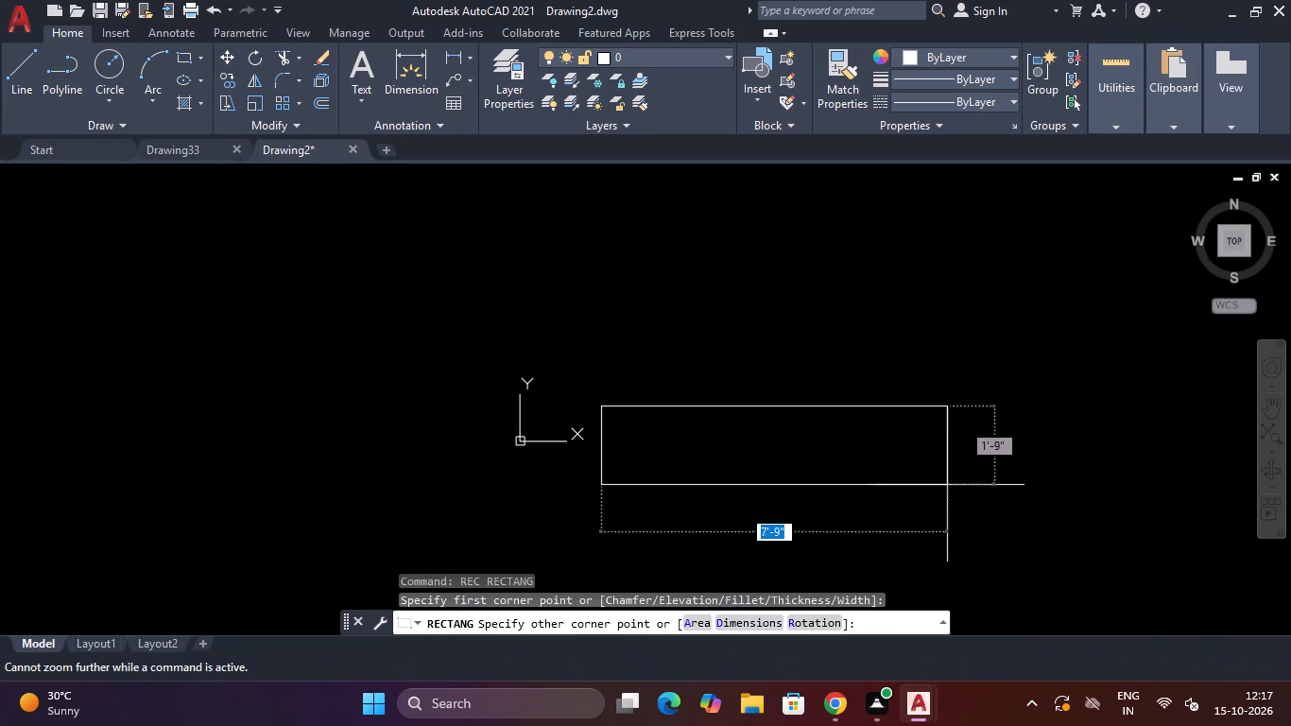
scroll(938, 494, "up", 3)
scroll(931, 498, "down", 2)
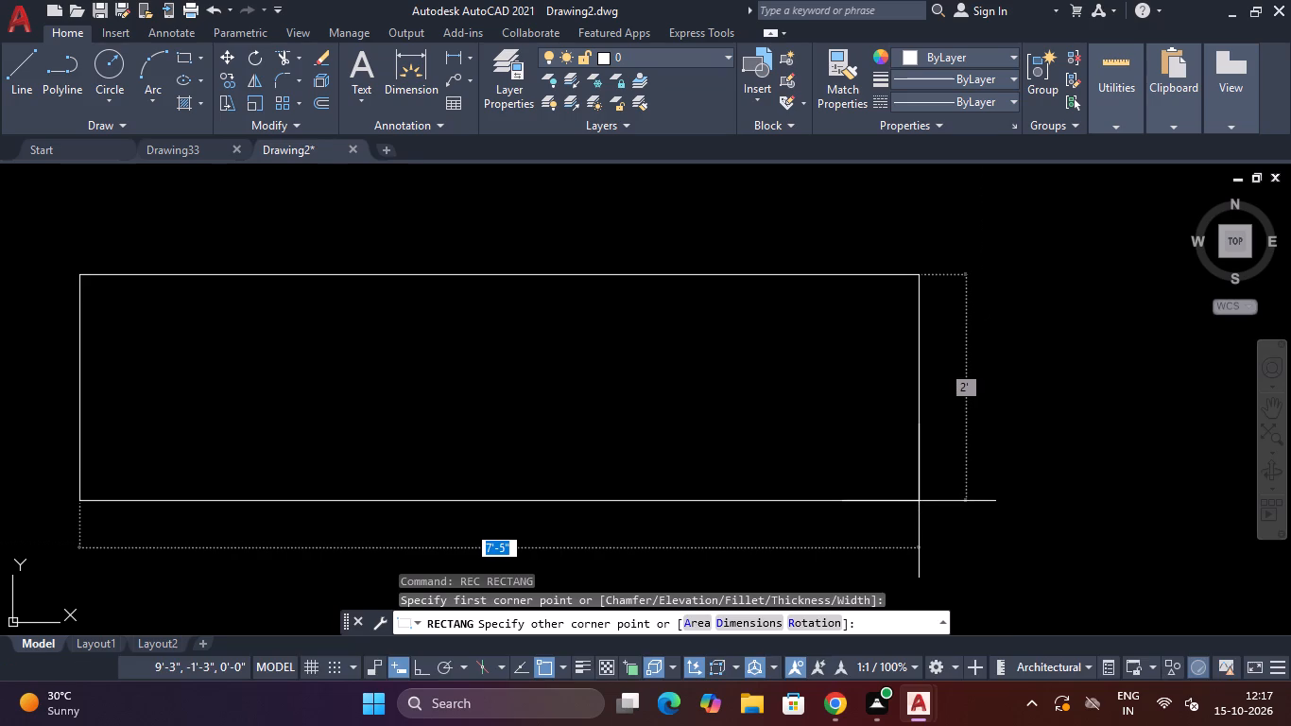
type("18'")
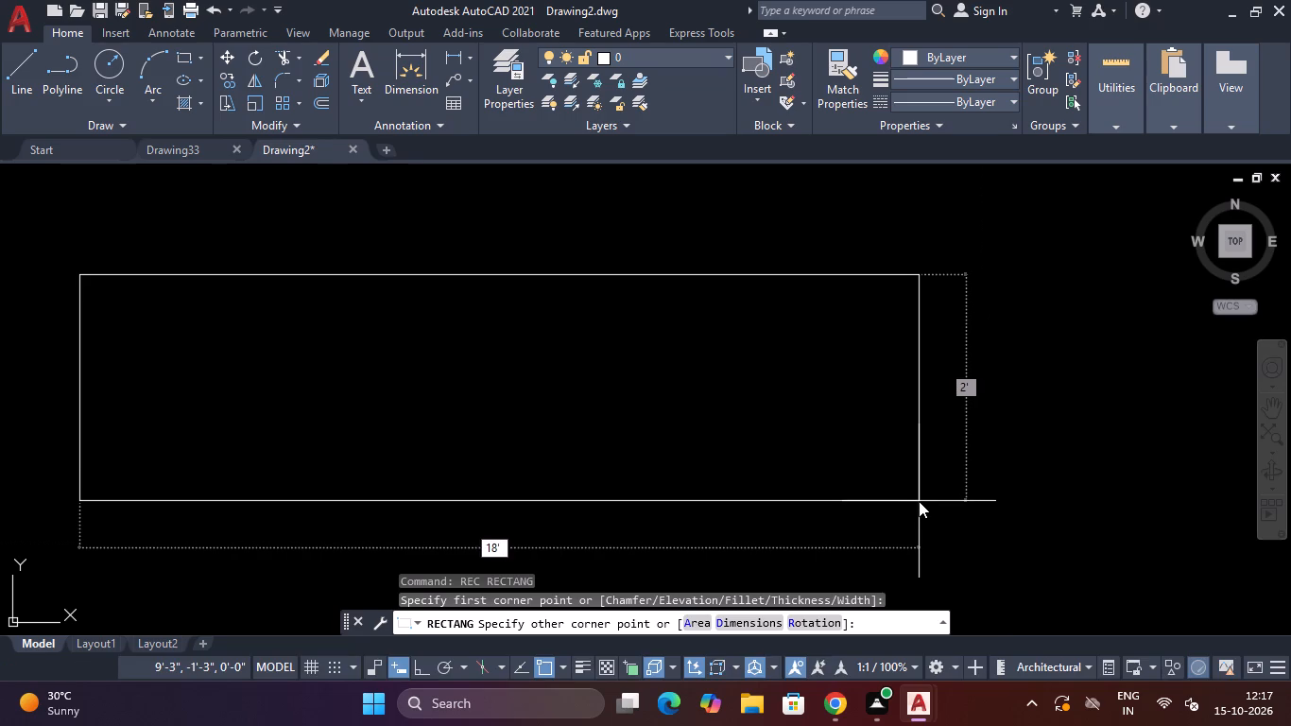
key("Tab")
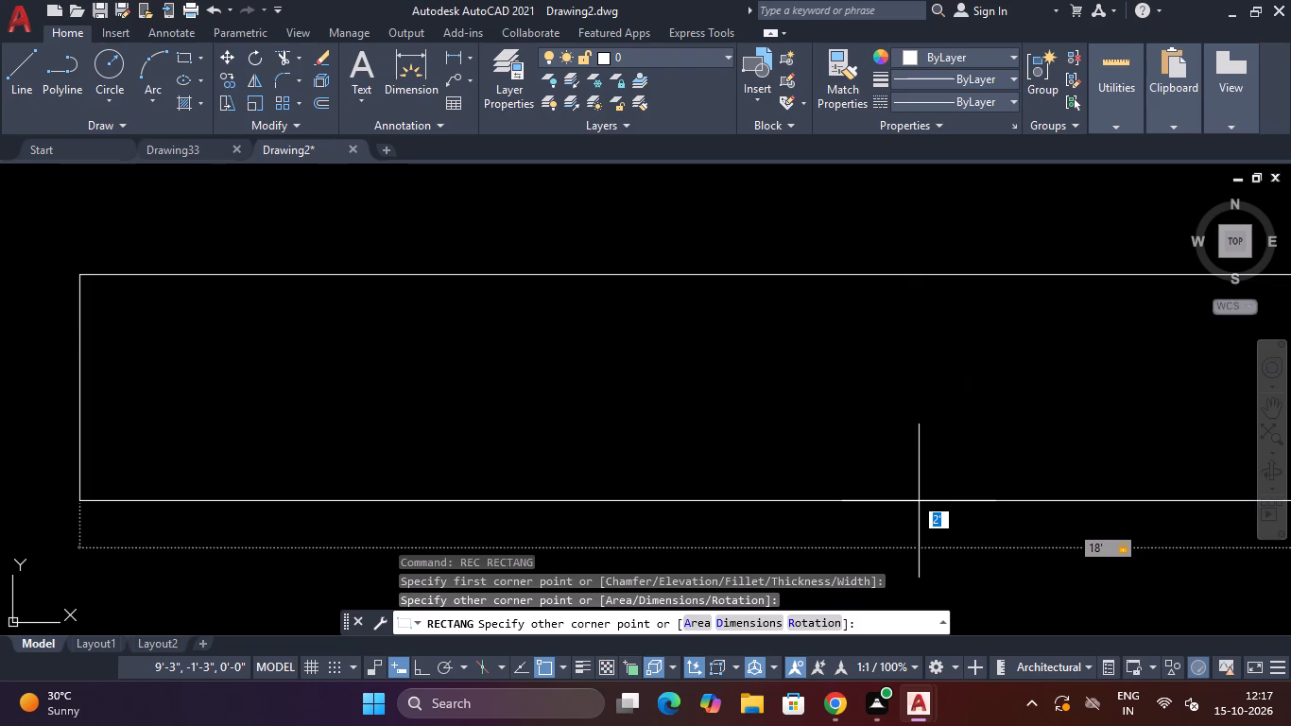
type("27'")
key("Return")
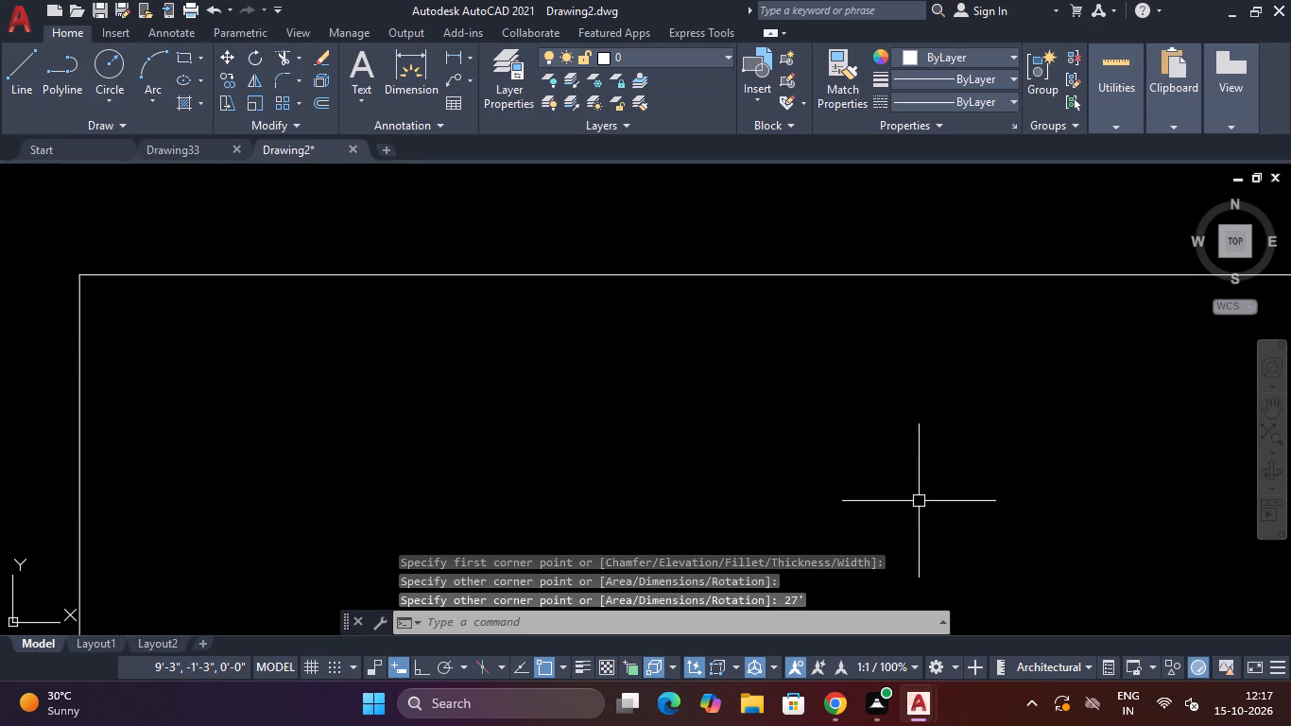
Offset the 18' by 27' rectangle outward by 9".
scroll(918, 504, "down", 8)
scroll(913, 541, "up", 2)
scroll(921, 519, "down", 2)
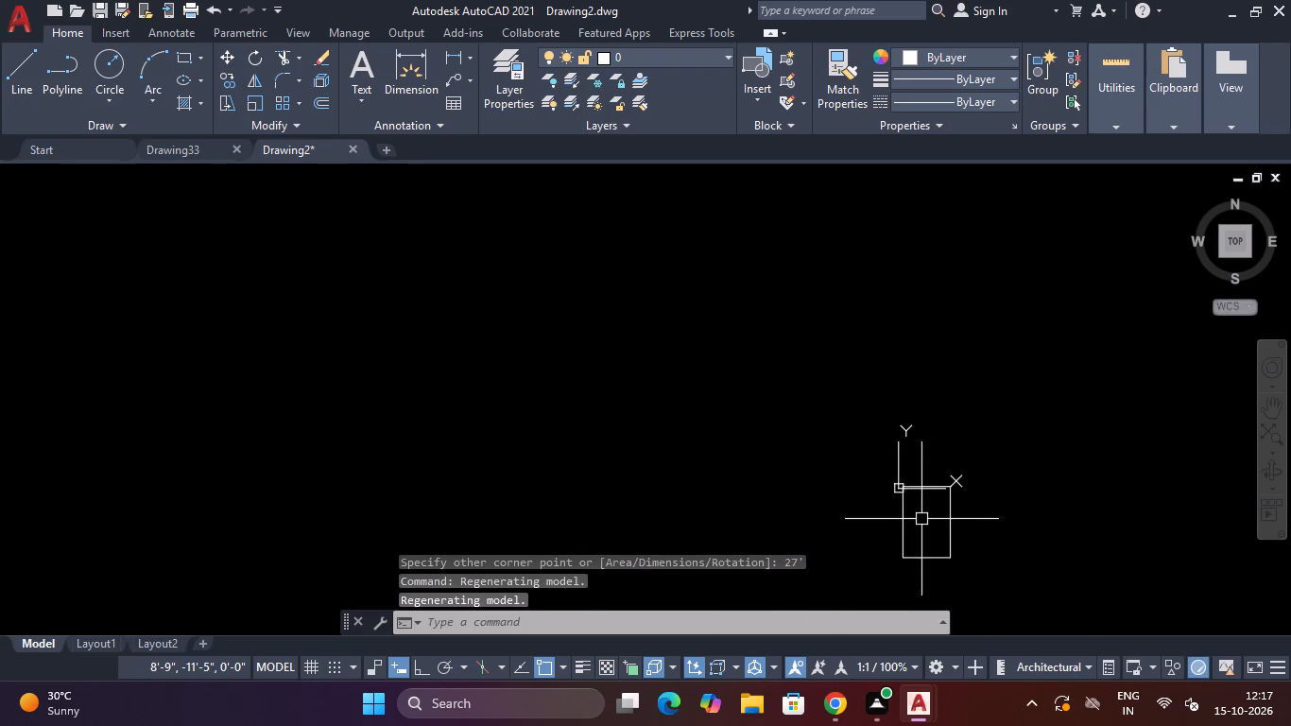
scroll(931, 530, "up", 2)
type("O")
key("space")
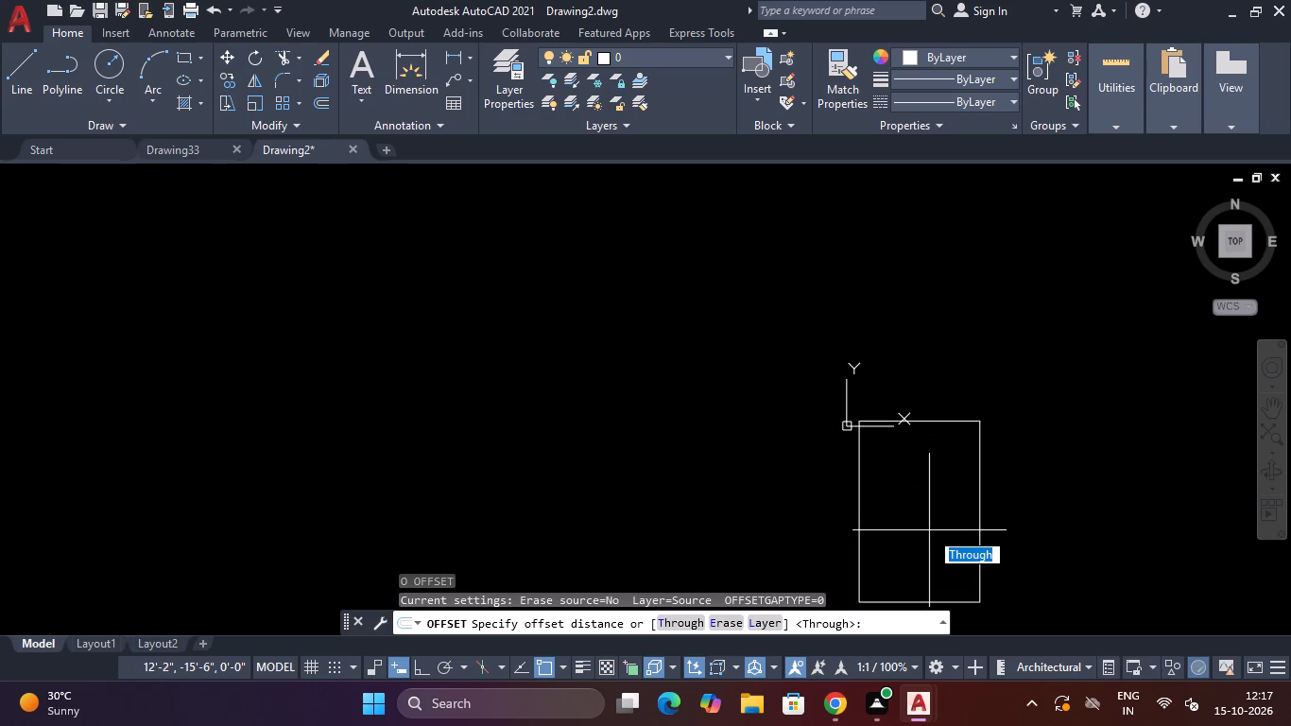
key("2")
key("BackSpace")
key("BackSpace")
key("BackSpace")
type("9\"")
key("Return")
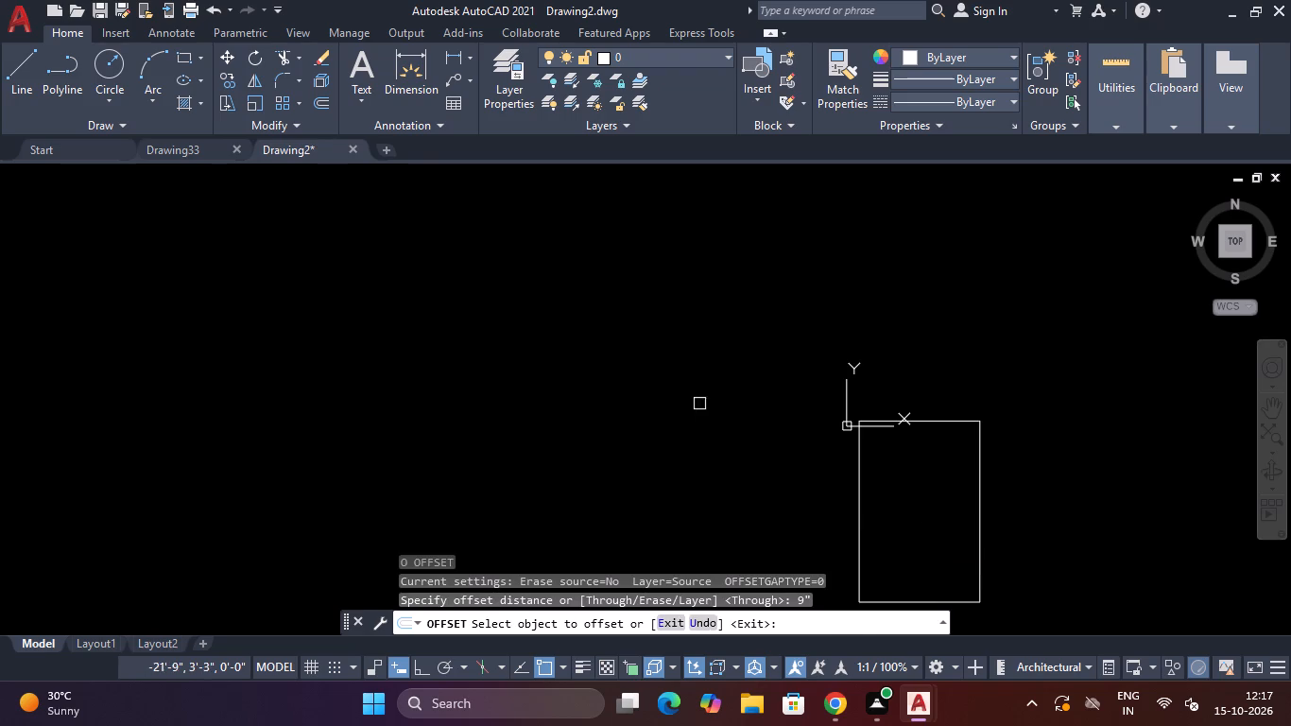
left_click(953, 425)
left_click(954, 354)
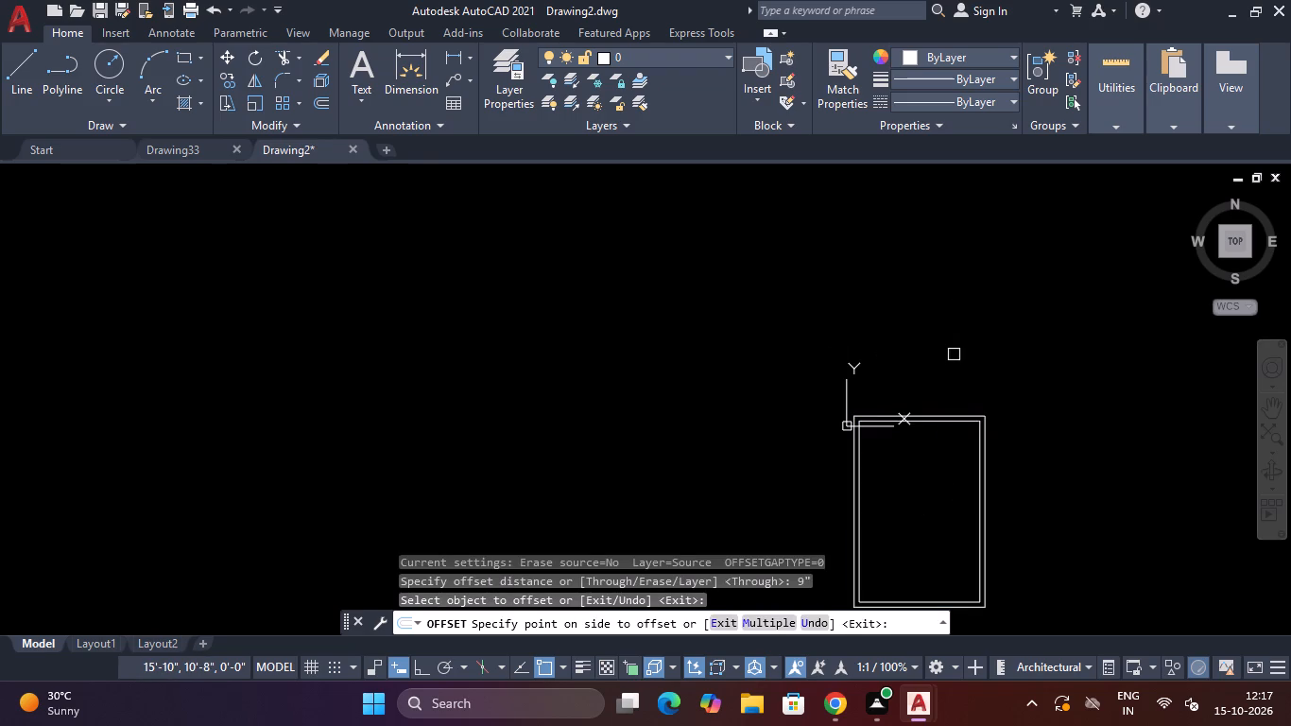
key("Escape")
key("Escape")
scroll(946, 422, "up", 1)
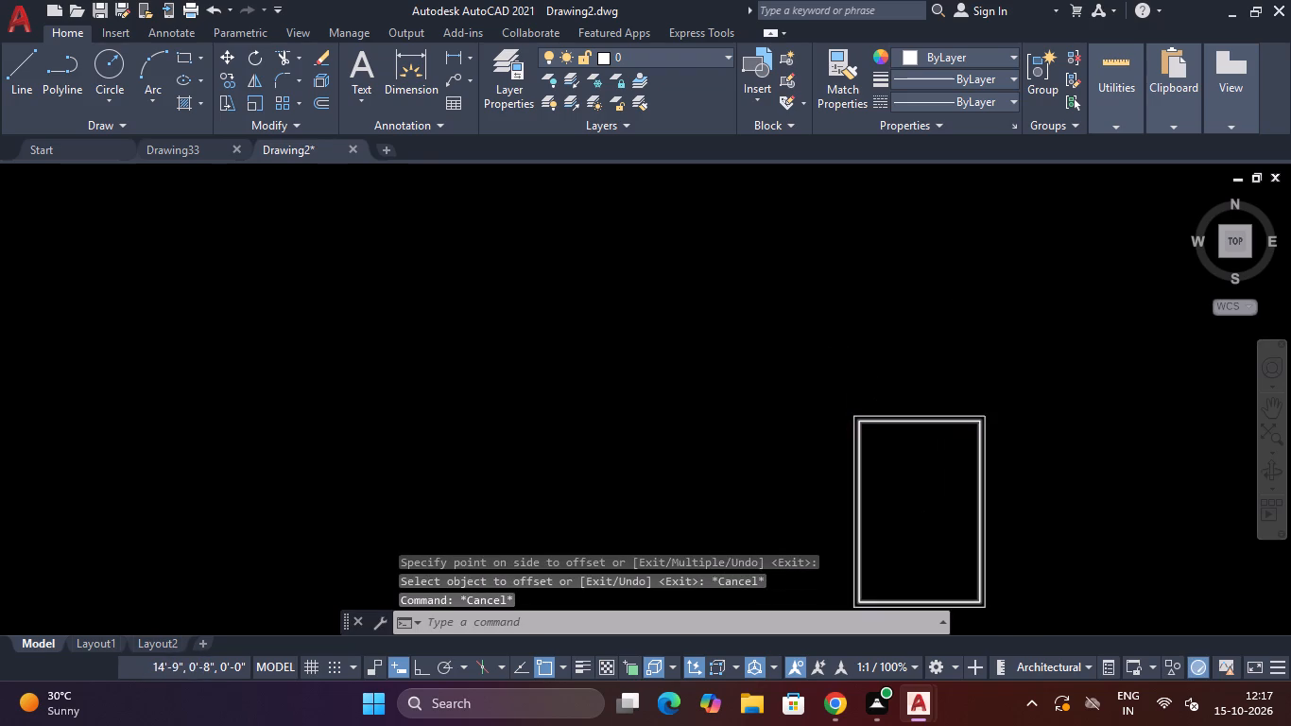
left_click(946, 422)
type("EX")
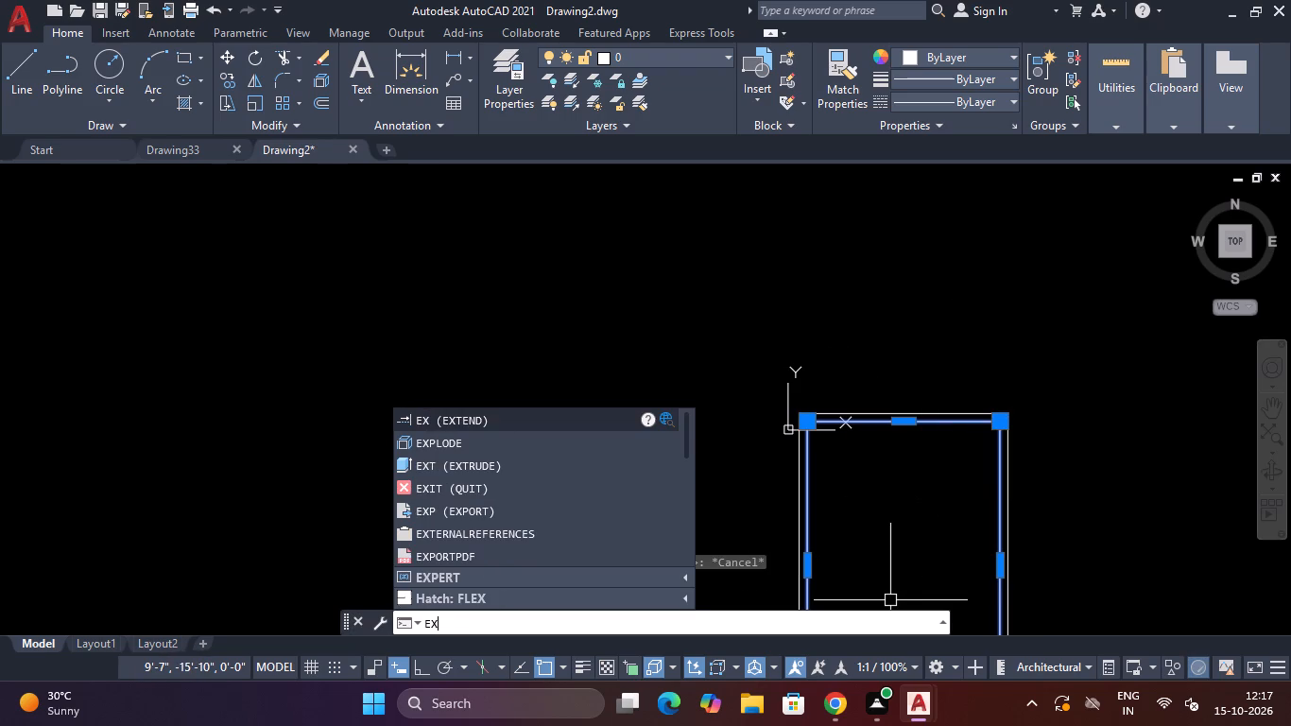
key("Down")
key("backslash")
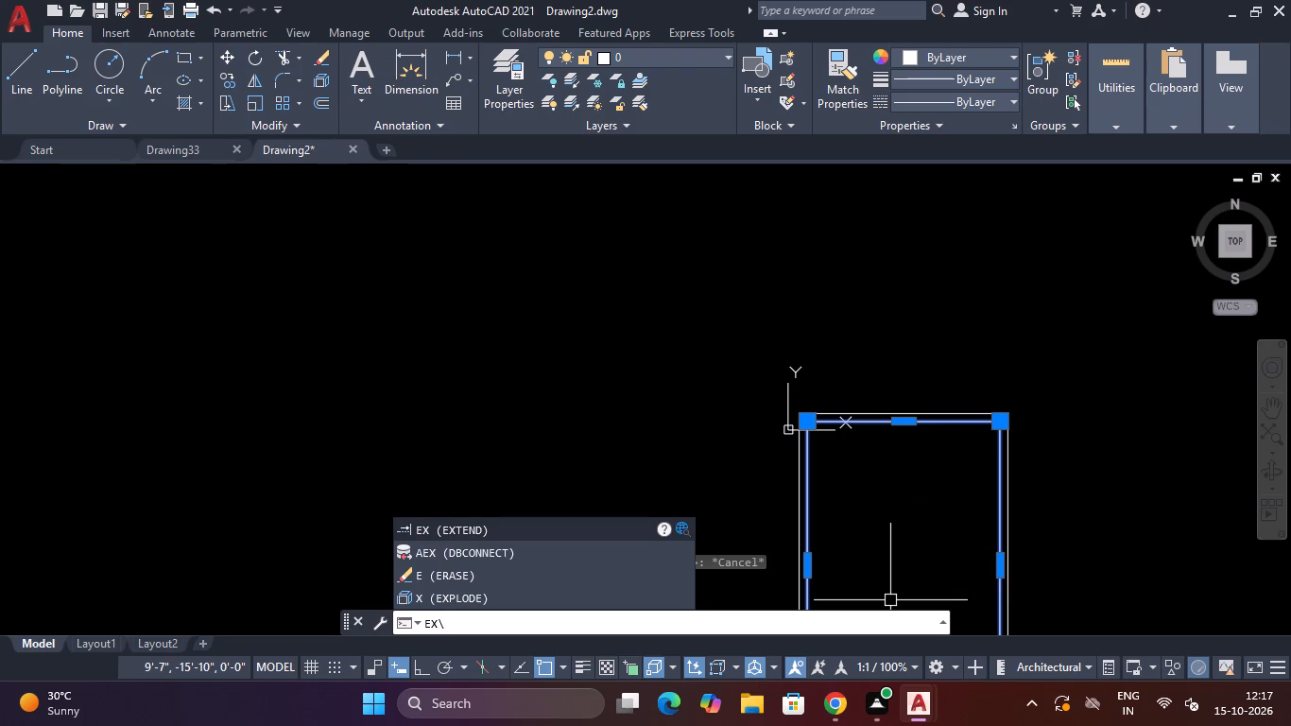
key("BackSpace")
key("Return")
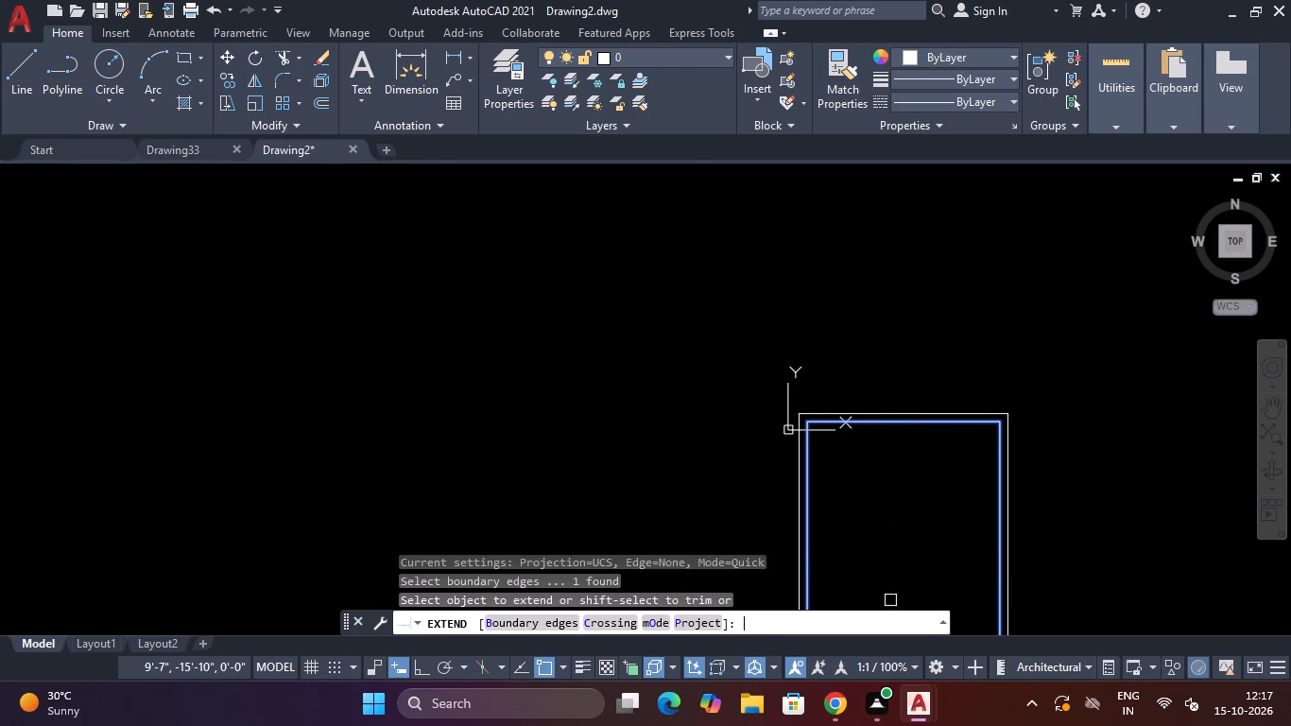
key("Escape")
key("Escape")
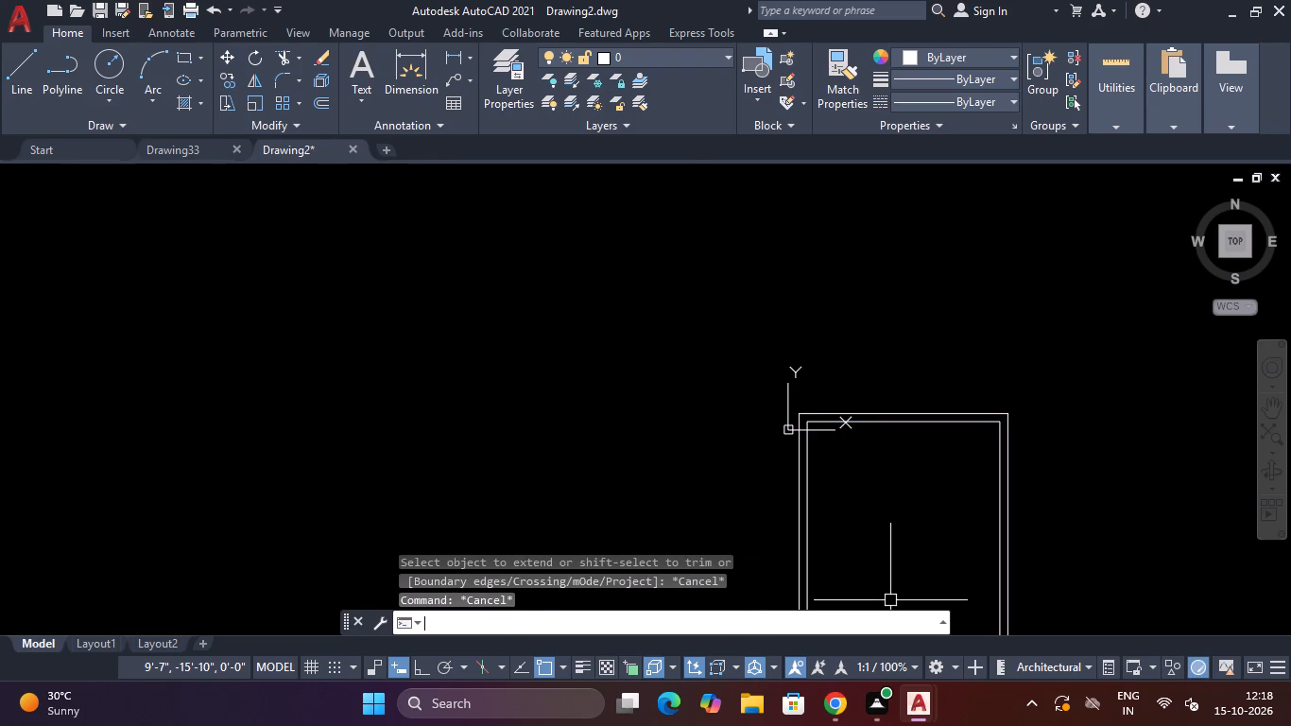
Explode the inner rectangle into separate lines.
left_click(955, 423)
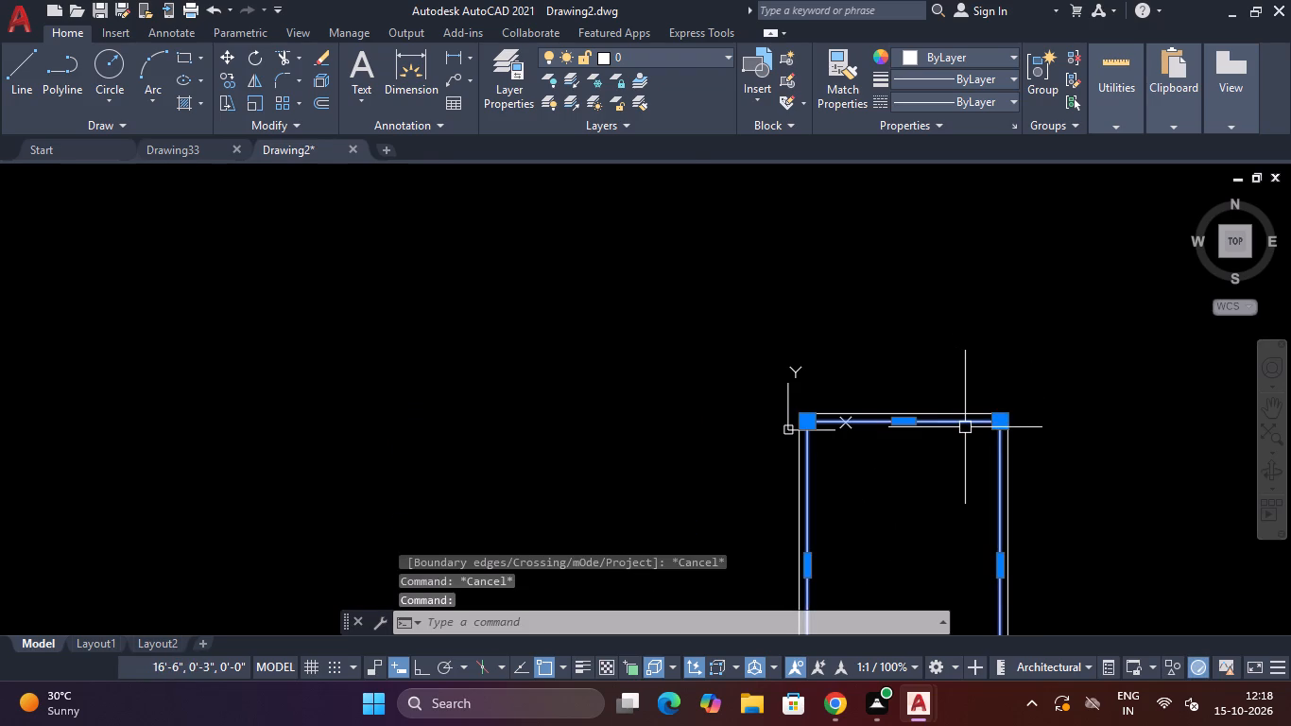
type("EX")
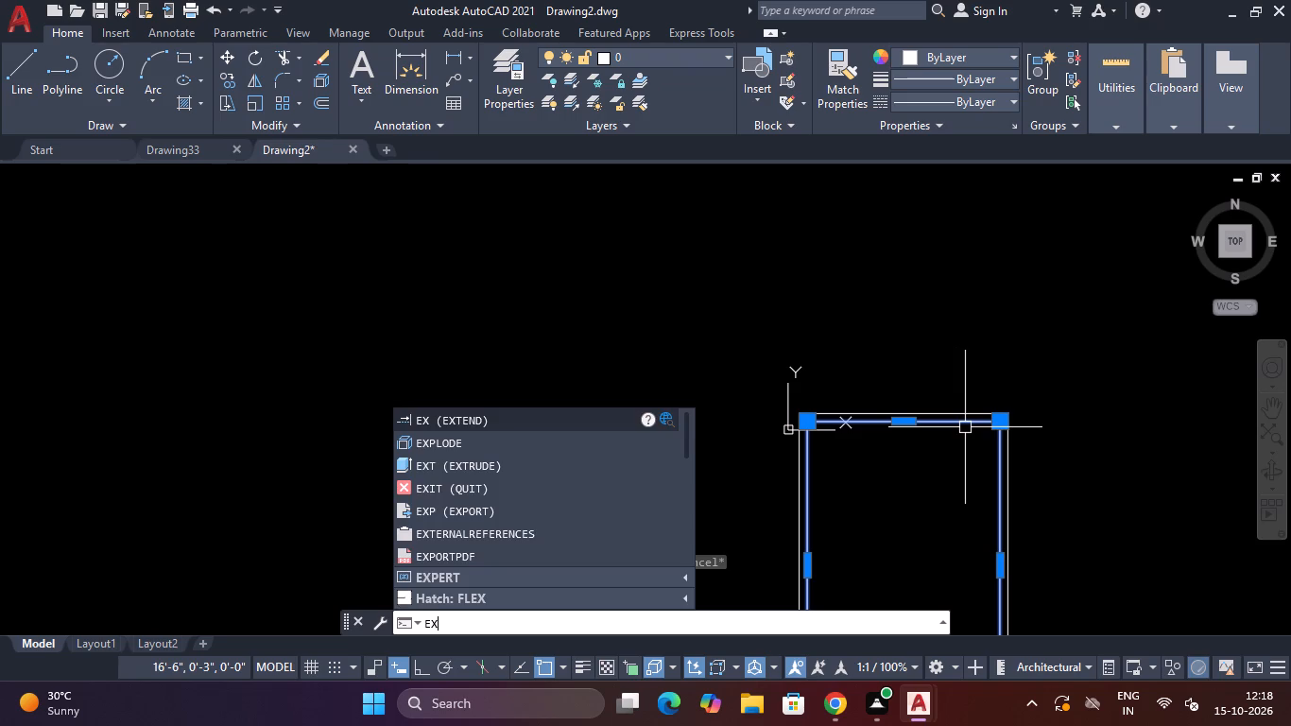
key("Down")
key("Return")
key("Return")
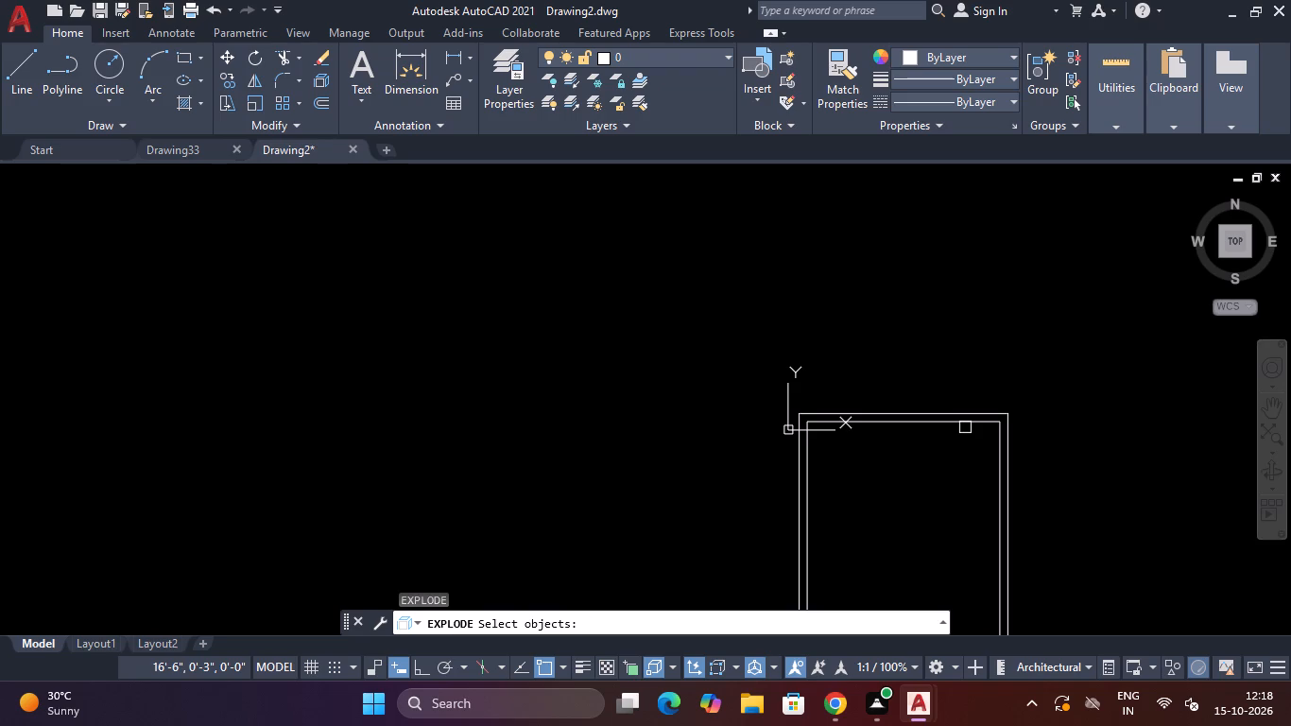
key("Escape")
key("Escape")
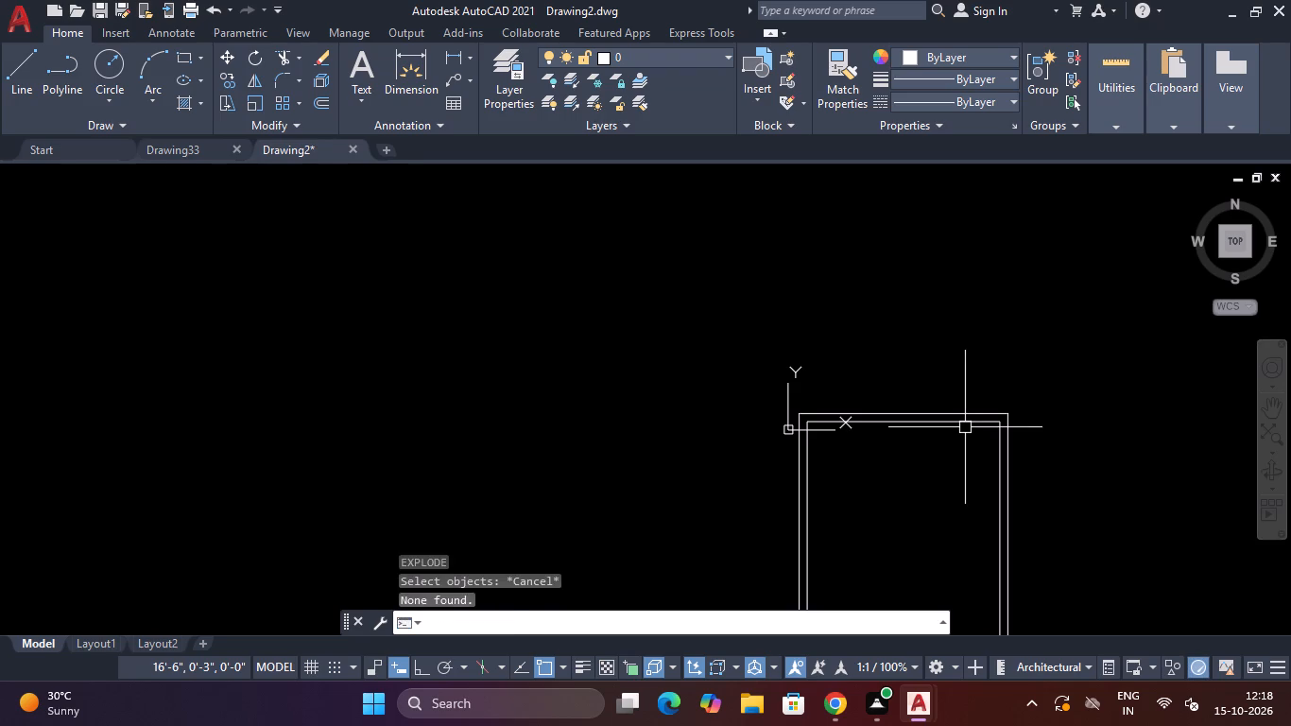
Offset the inner outline's upper and left-hand lines inward by 10' to lay out a room in the upper-left corner.
key("Escape")
key("Escape")
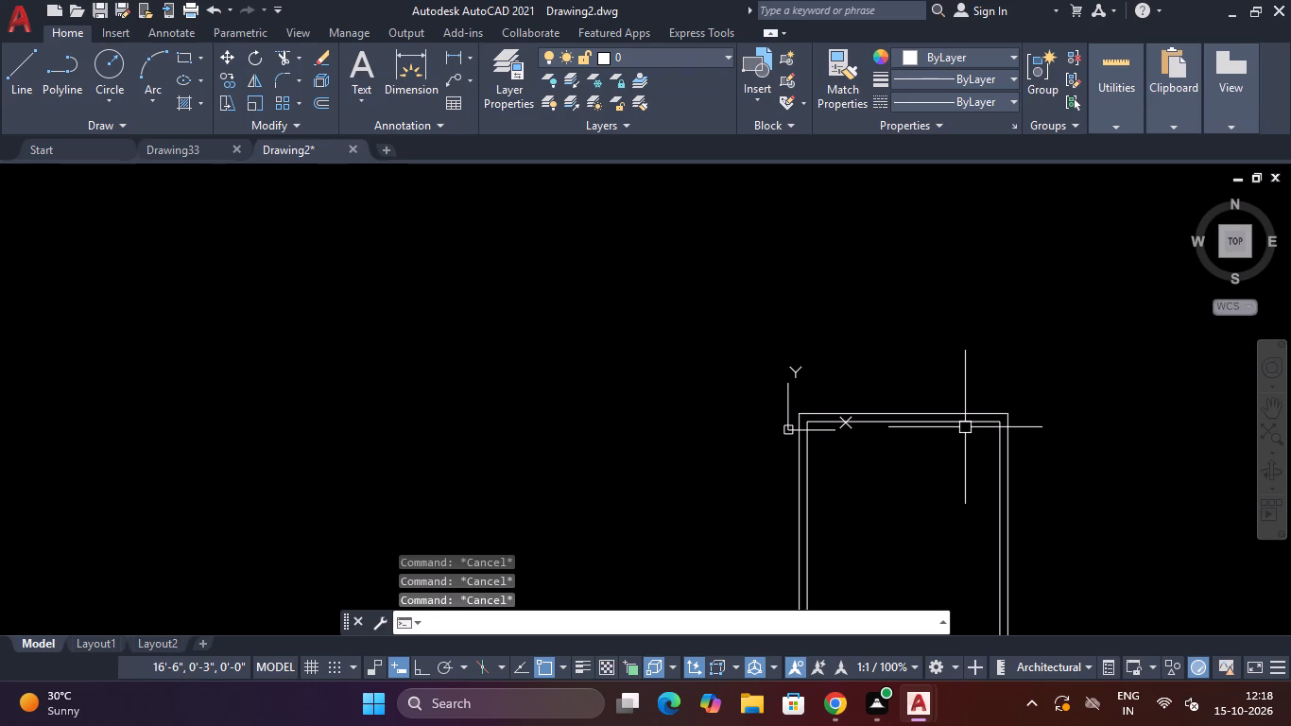
scroll(952, 460, "down", 2)
scroll(914, 500, "up", 3)
scroll(922, 524, "down", 2)
key("Escape")
key("Escape")
type("O")
key("space")
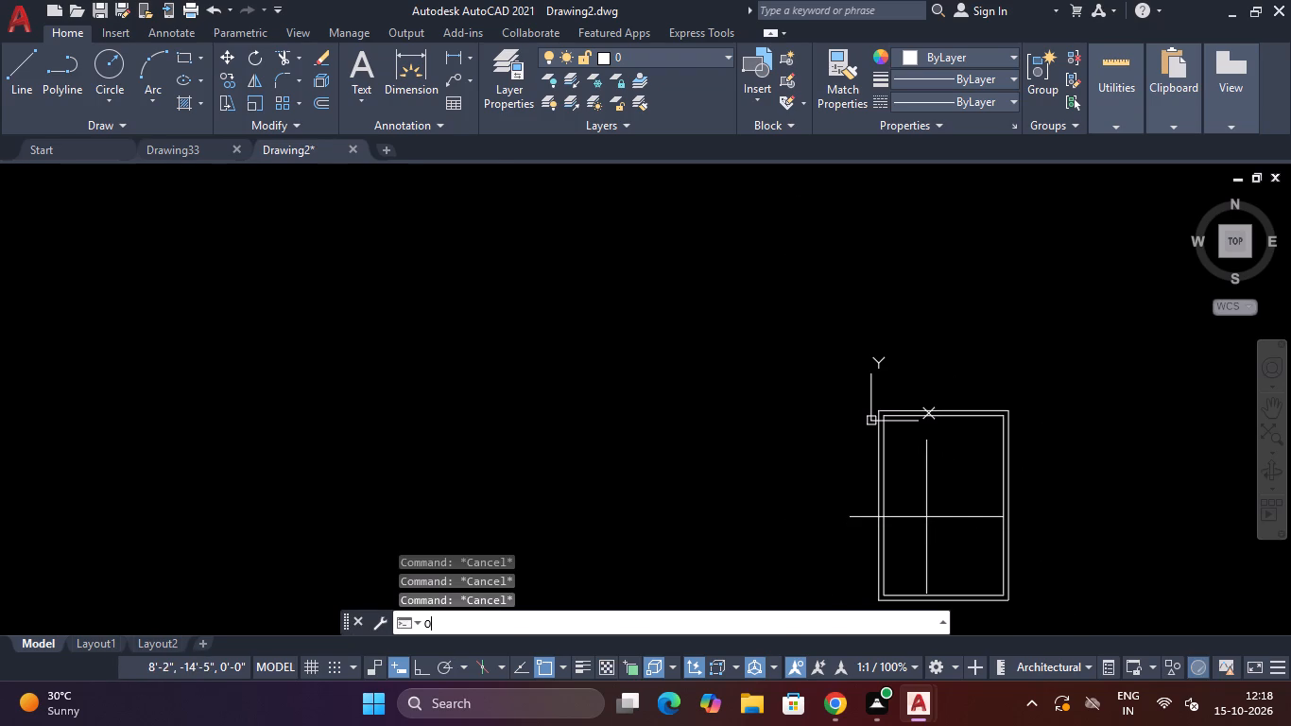
type("10'")
key("Return")
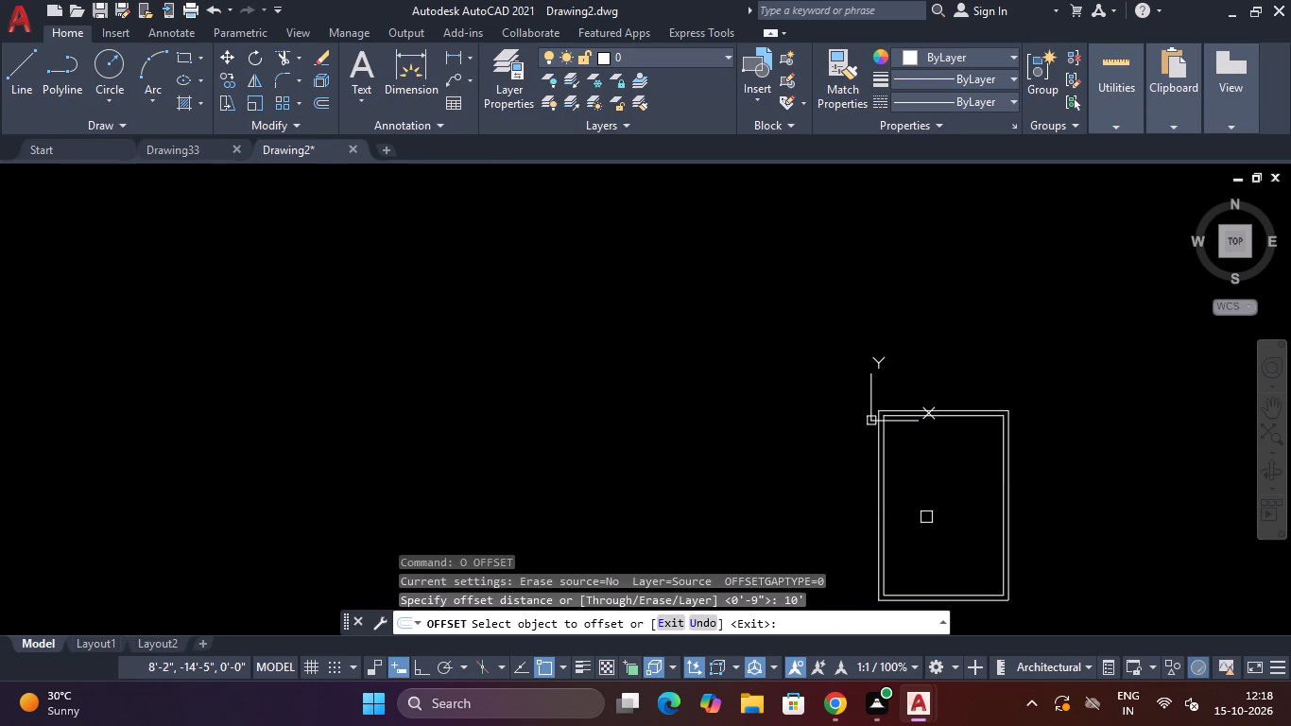
left_click(957, 422)
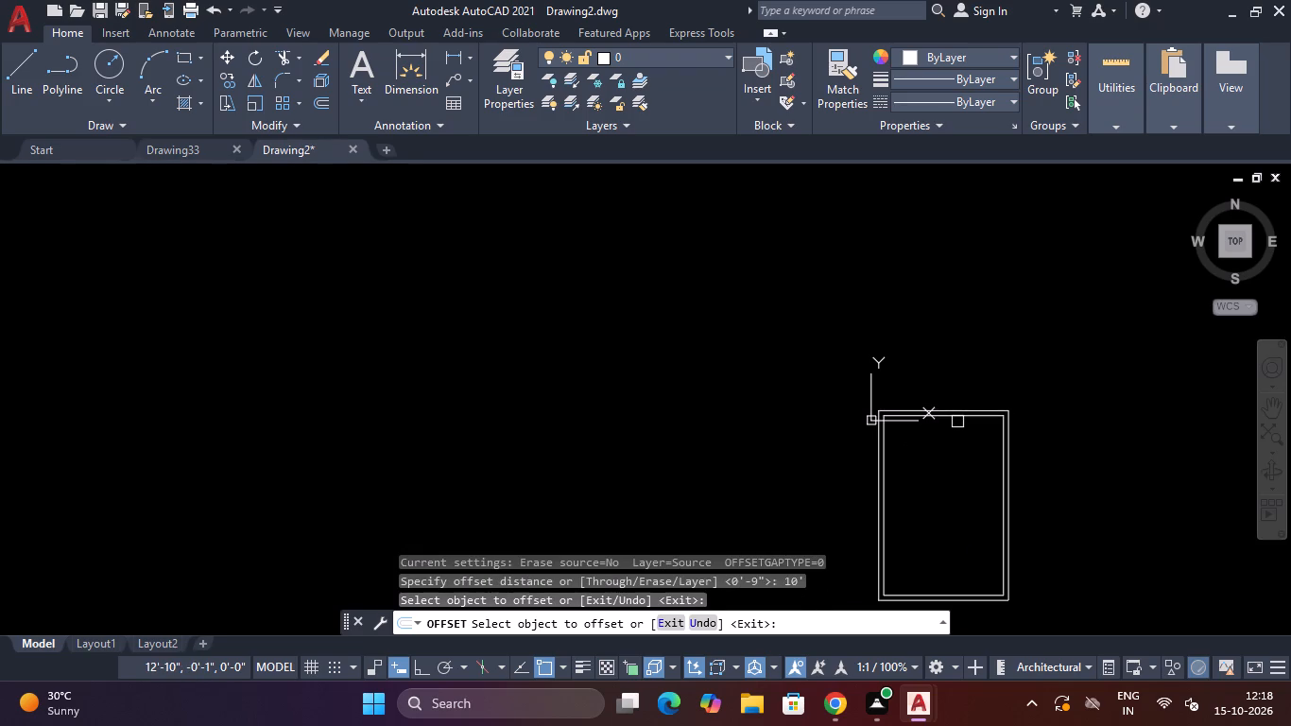
left_click(958, 418)
left_click(953, 475)
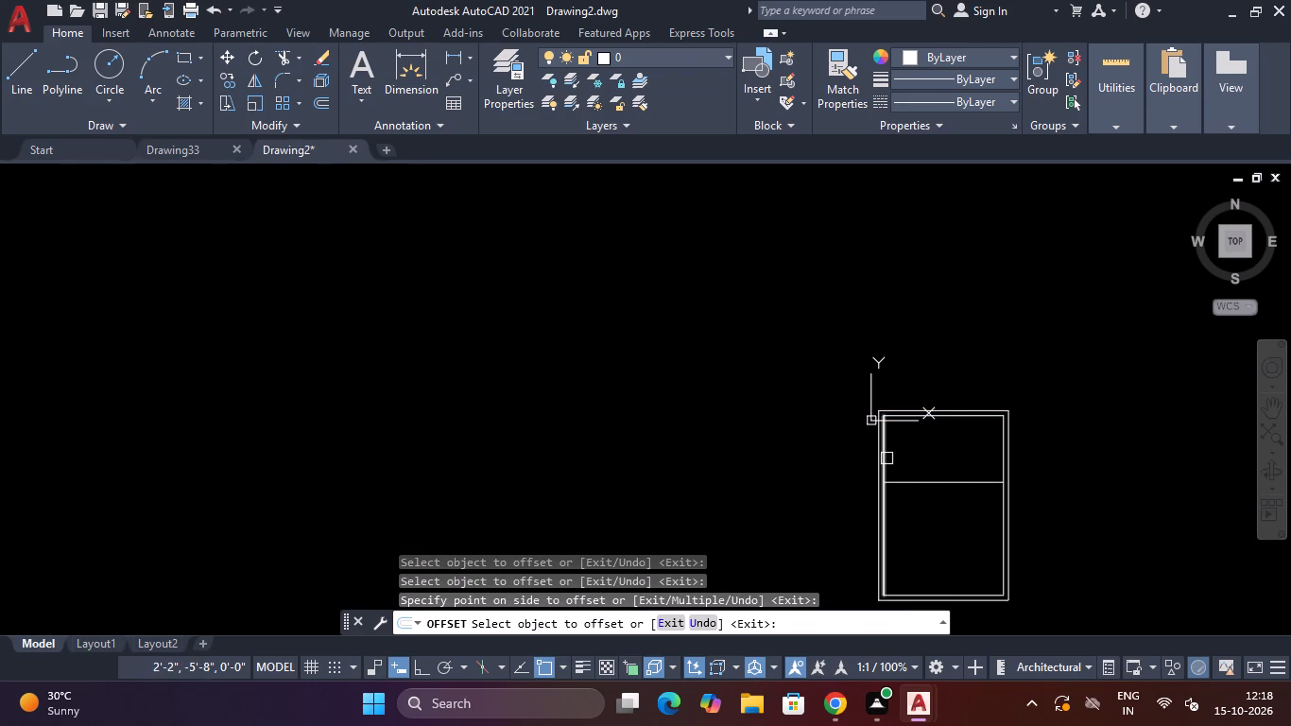
left_click(886, 458)
left_click(927, 482)
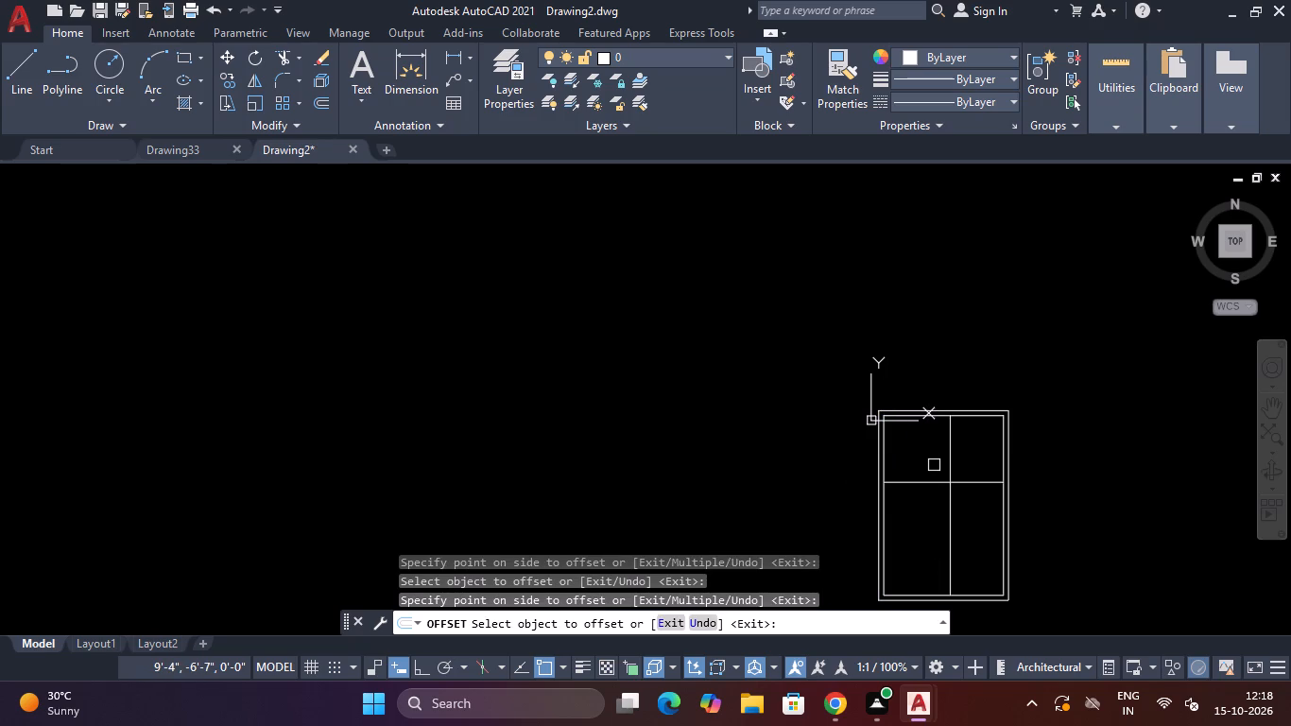
key("Escape")
key("Escape")
Offset the vertical partition line to the right and the horizontal one downward by 4" to form partition walls.
type("O")
key("space")
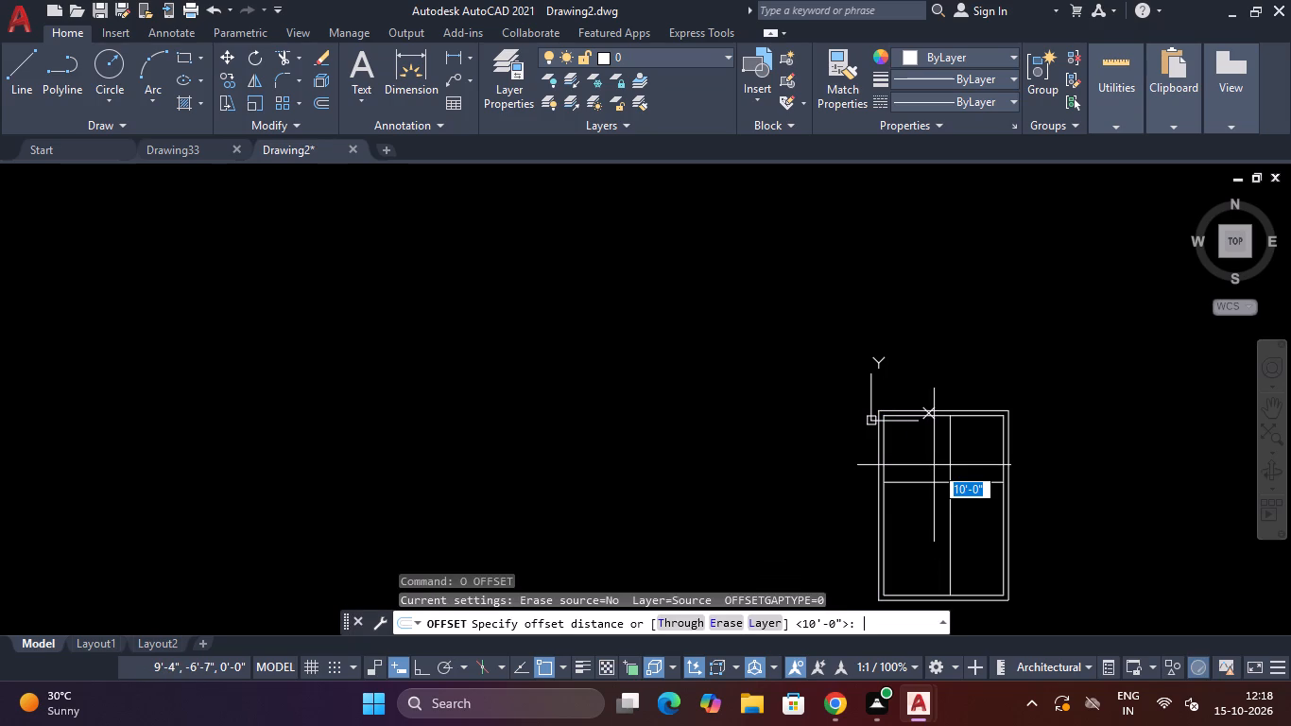
key("4")
key("shift+quotedbl")
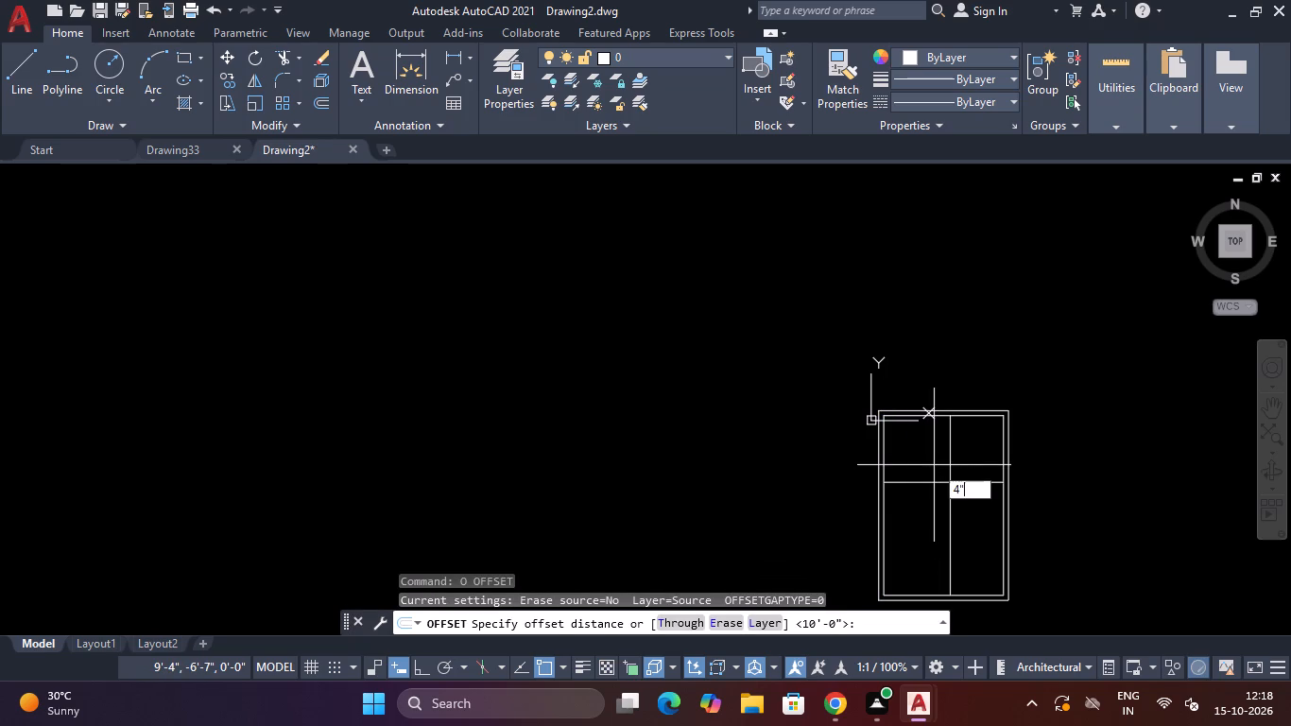
key("Return")
left_click(949, 455)
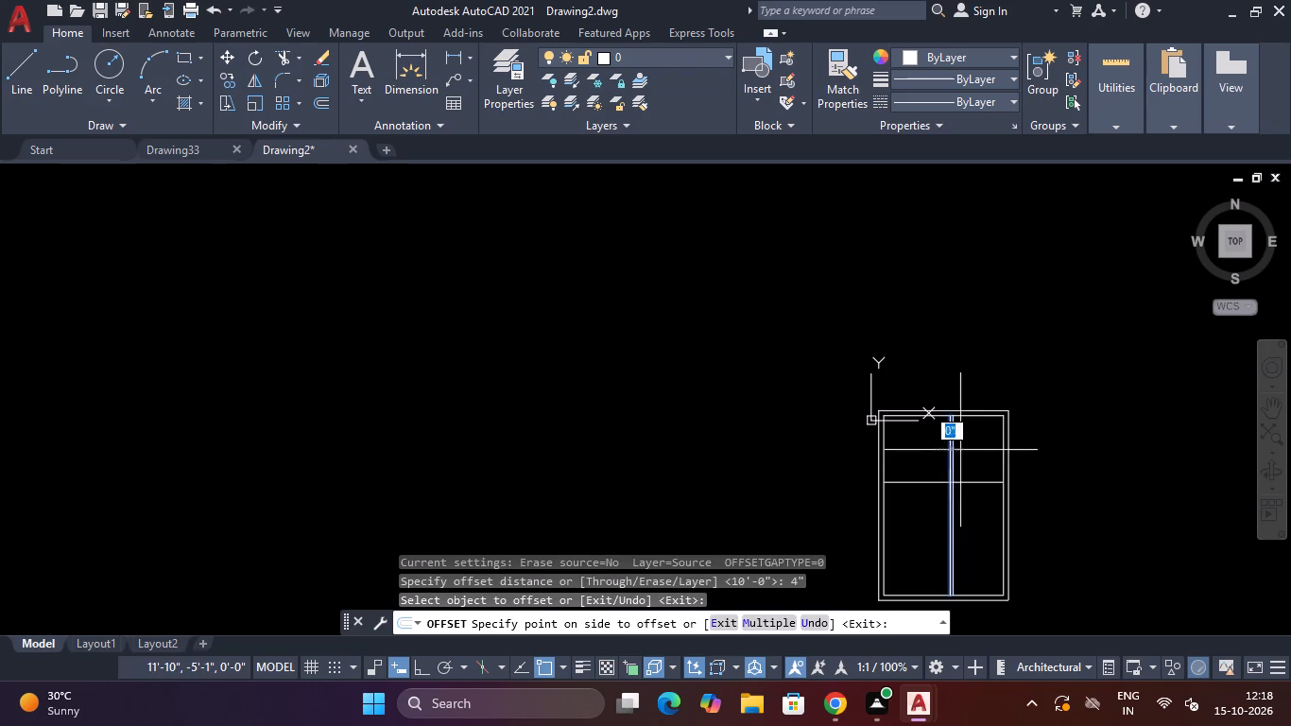
left_click(968, 450)
left_click(937, 479)
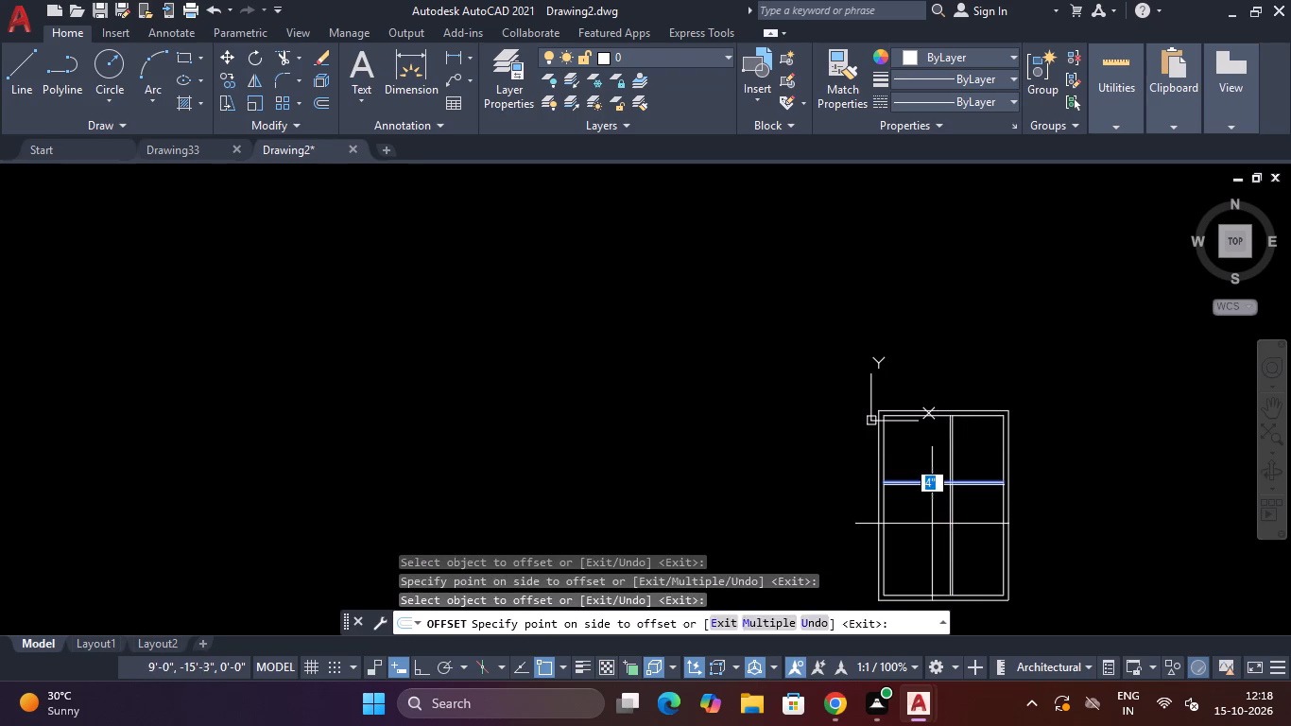
left_click(932, 524)
key("Escape")
key("Escape")
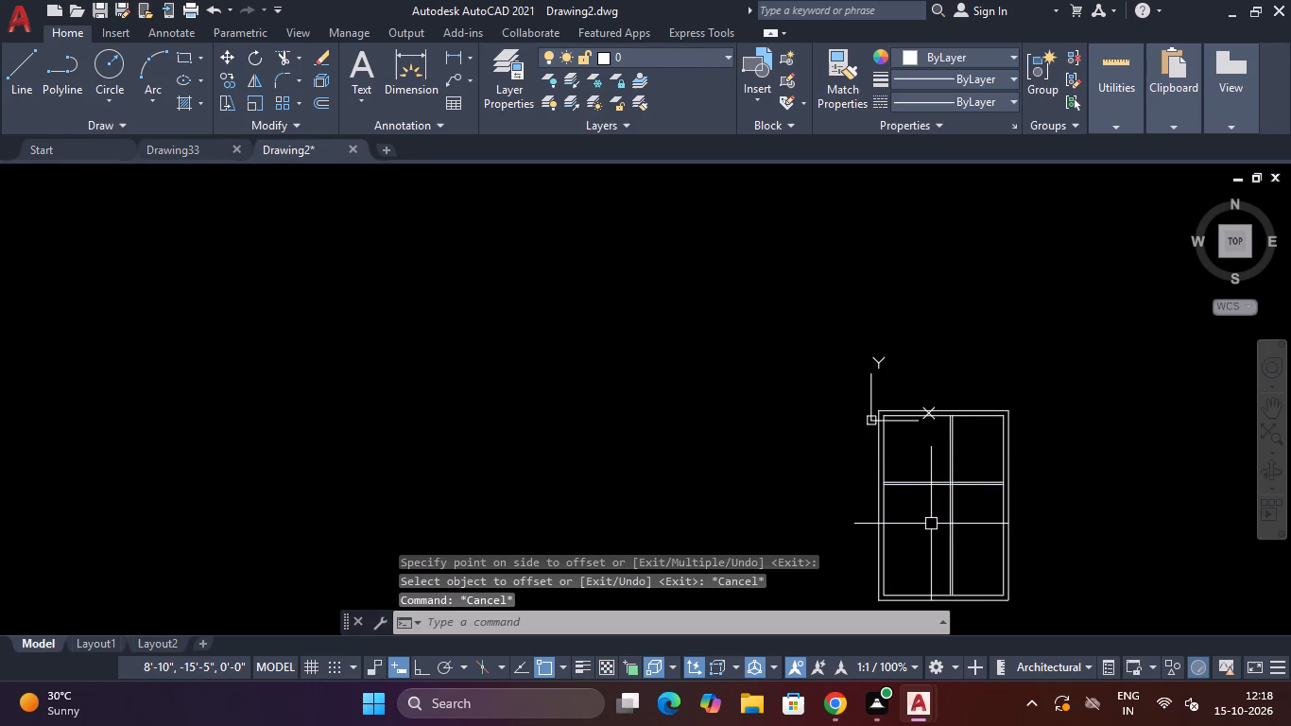
Trim the partition lines that run beyond the upper-left room, to the right of and below their crossing.
type("TR")
key("space")
scroll(978, 453, "up", 2)
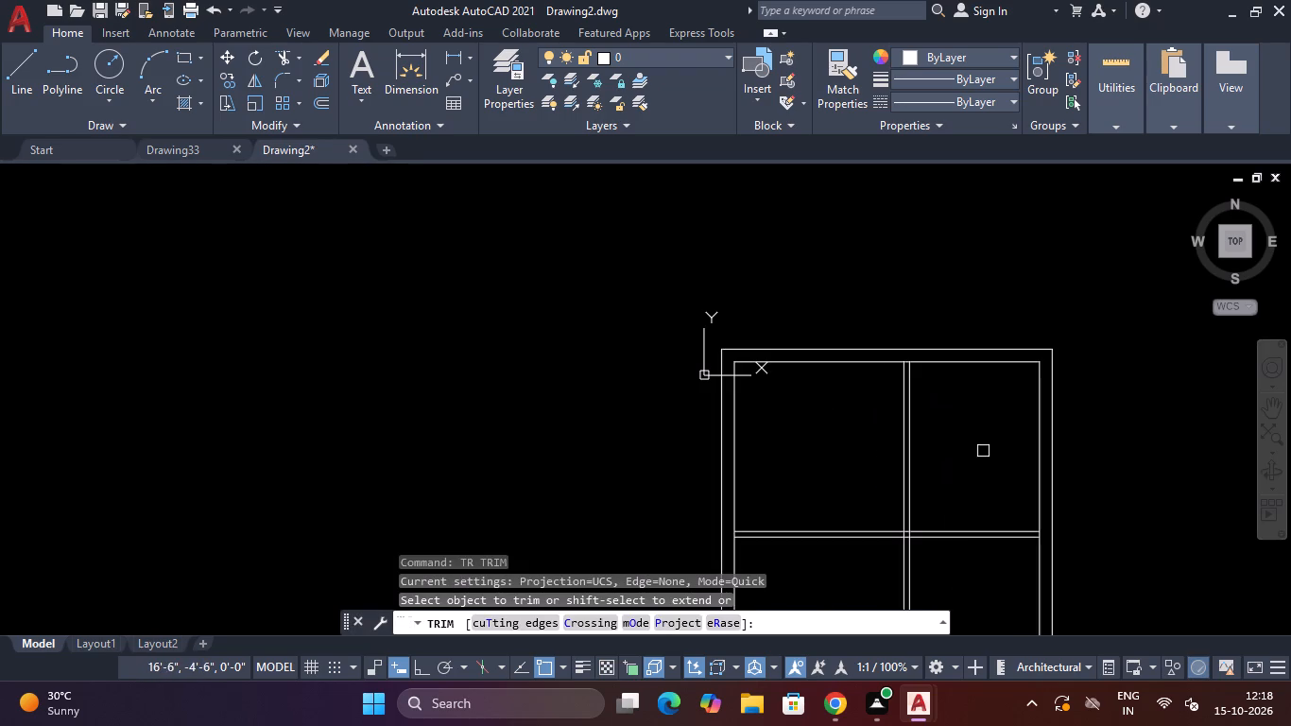
left_click(988, 465)
left_click(962, 562)
scroll(964, 560, "down", 5)
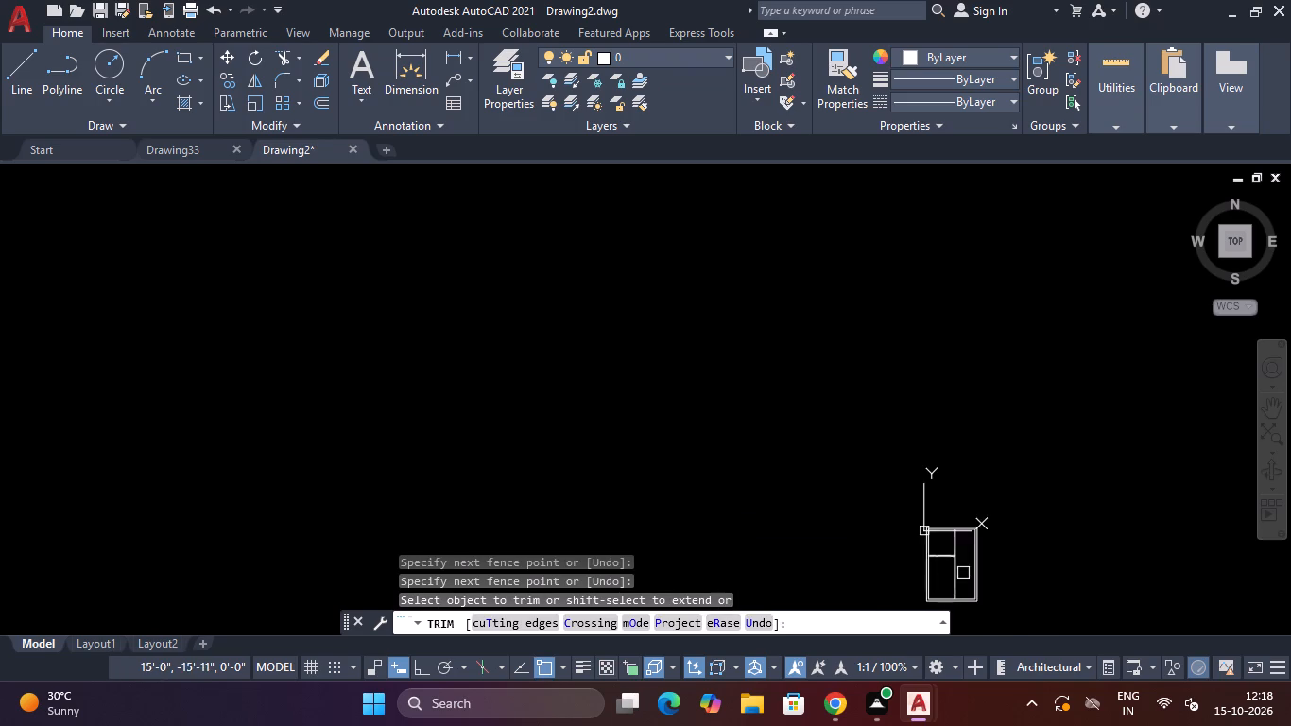
scroll(963, 573, "up", 2)
left_click(957, 590)
left_click(927, 579)
Trim the inner wall line between the partition faces at the upper wall and at the left wall.
scroll(926, 510, "up", 3)
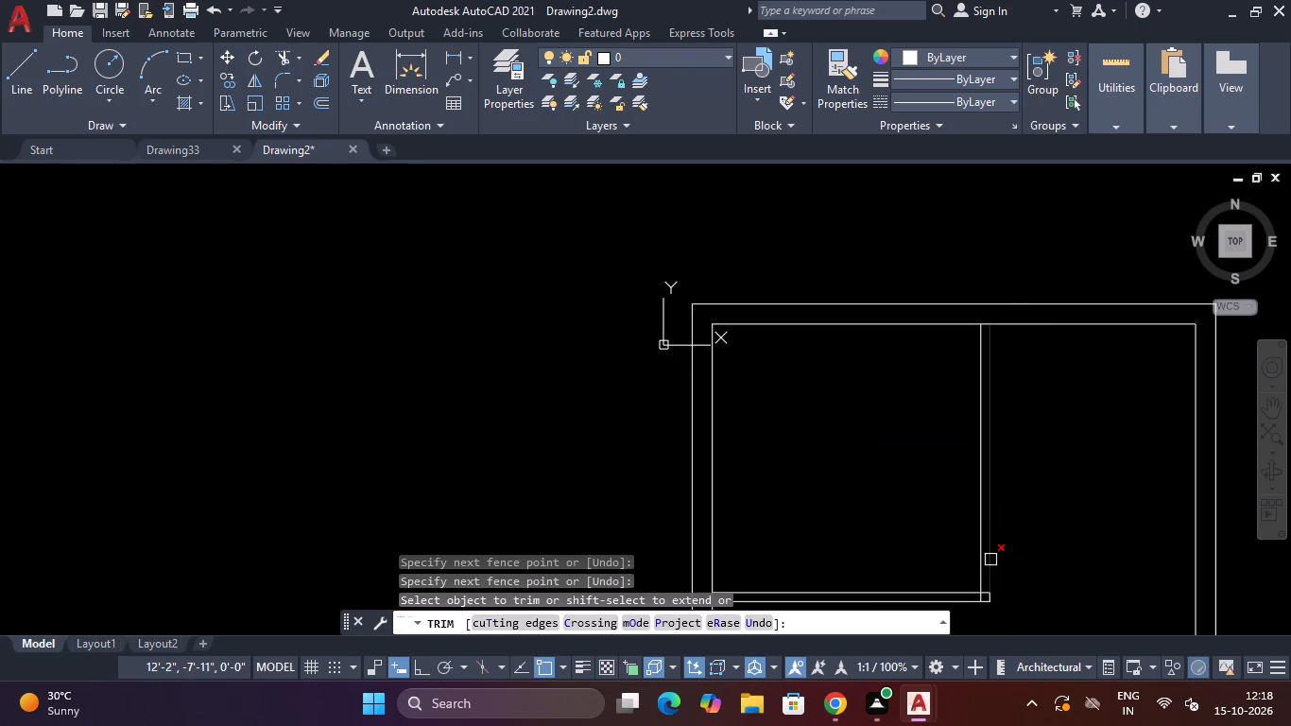
scroll(983, 312, "up", 5)
left_click(980, 337)
left_click(990, 447)
scroll(990, 437, "down", 4)
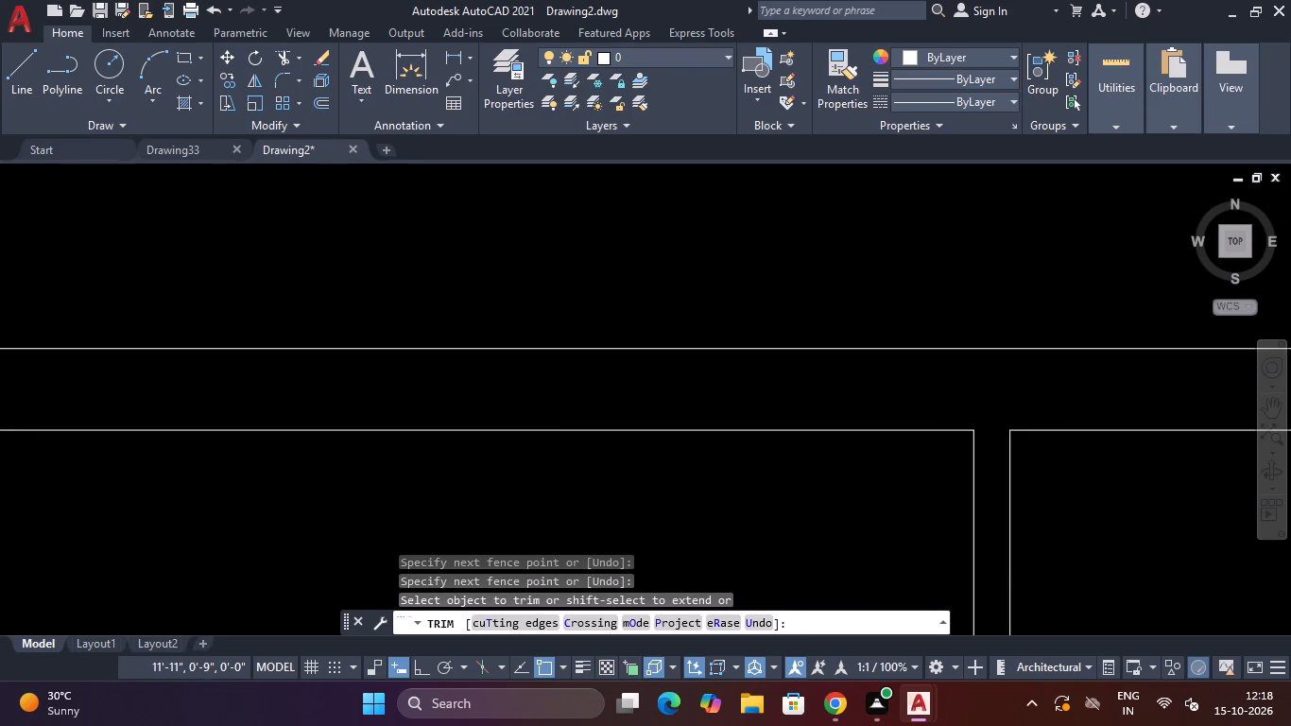
scroll(990, 437, "down", 5)
scroll(881, 564, "up", 4)
scroll(818, 416, "up", 3)
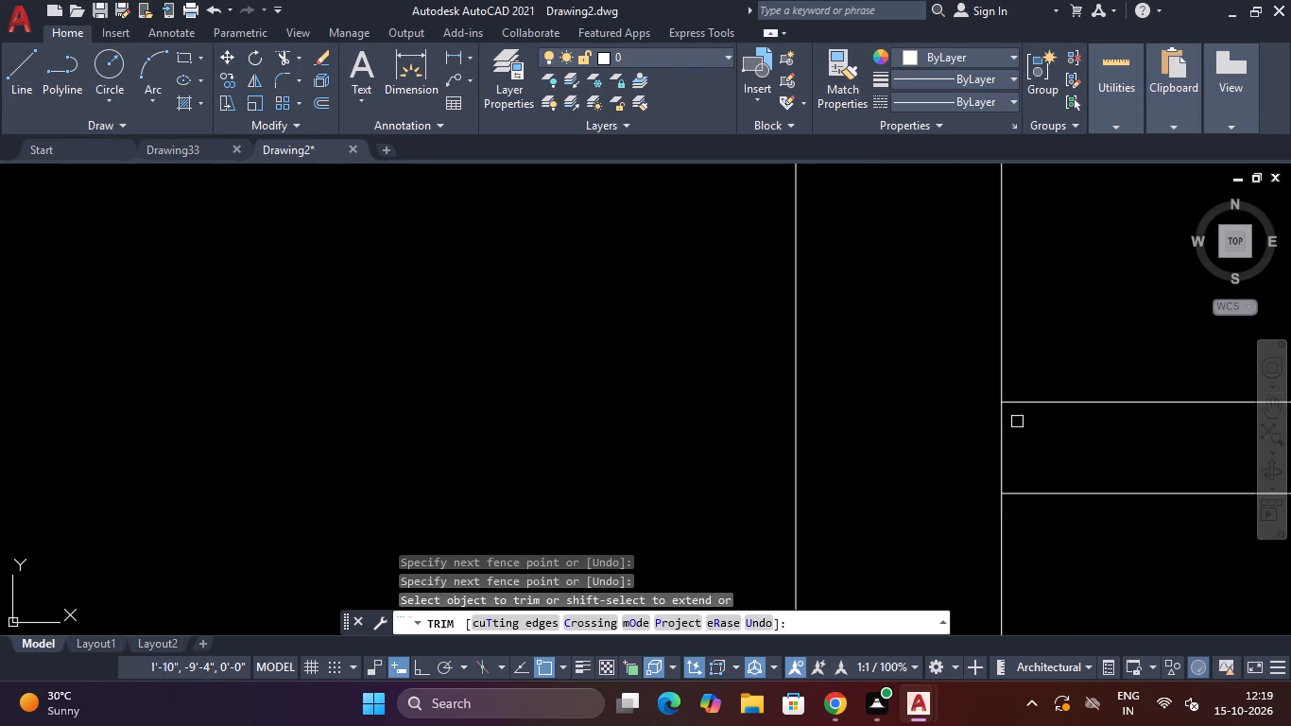
left_click(1072, 426)
left_click(958, 448)
scroll(958, 448, "down", 9)
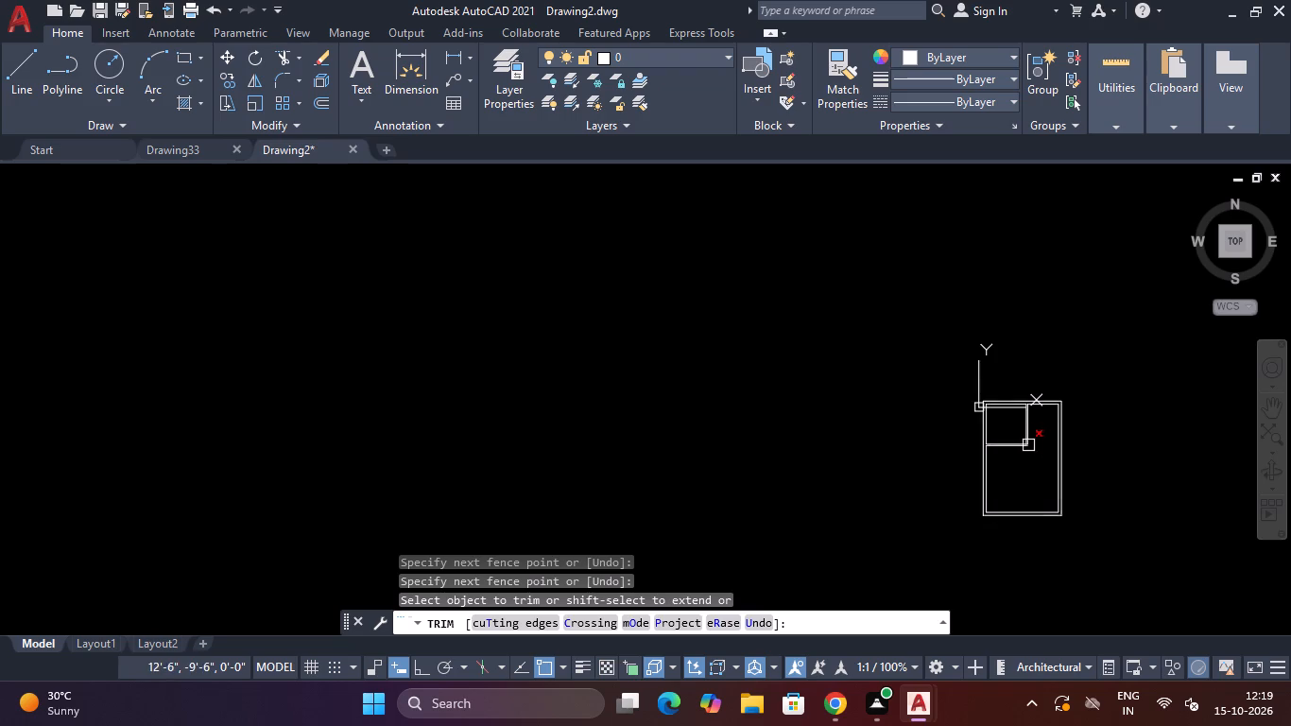
Trim the overlapping line stubs where the two 4" partitions meet at the room's lower-right corner.
scroll(1026, 444, "up", 8)
left_click(1019, 468)
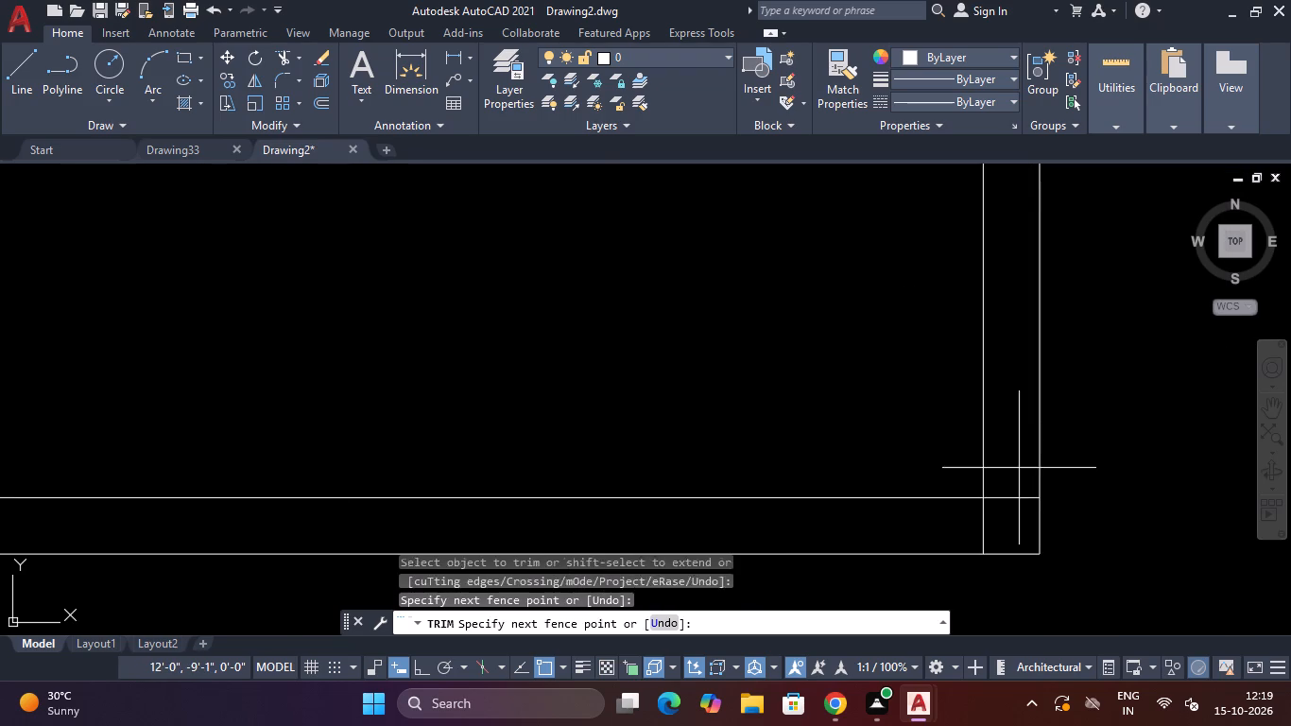
left_click(1007, 500)
left_click(1007, 500)
left_click(992, 523)
left_click(916, 532)
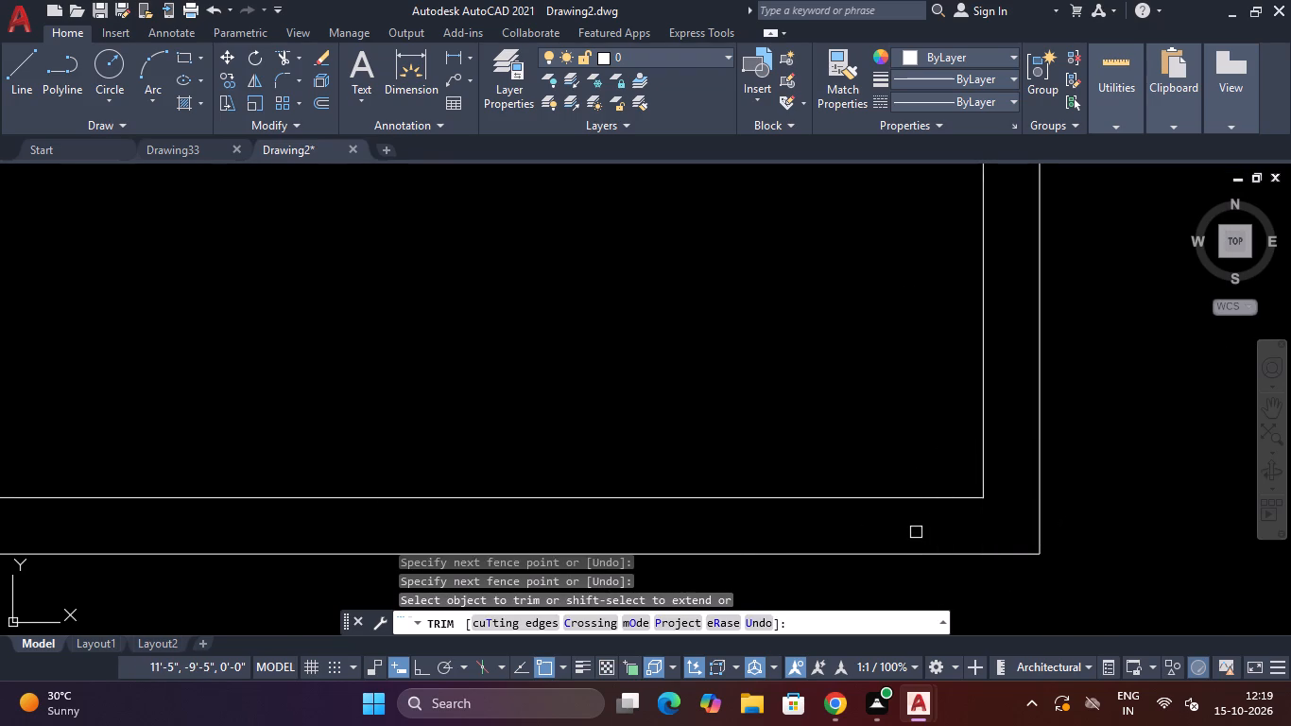
scroll(916, 528, "down", 7)
scroll(964, 465, "up", 3)
key("Escape")
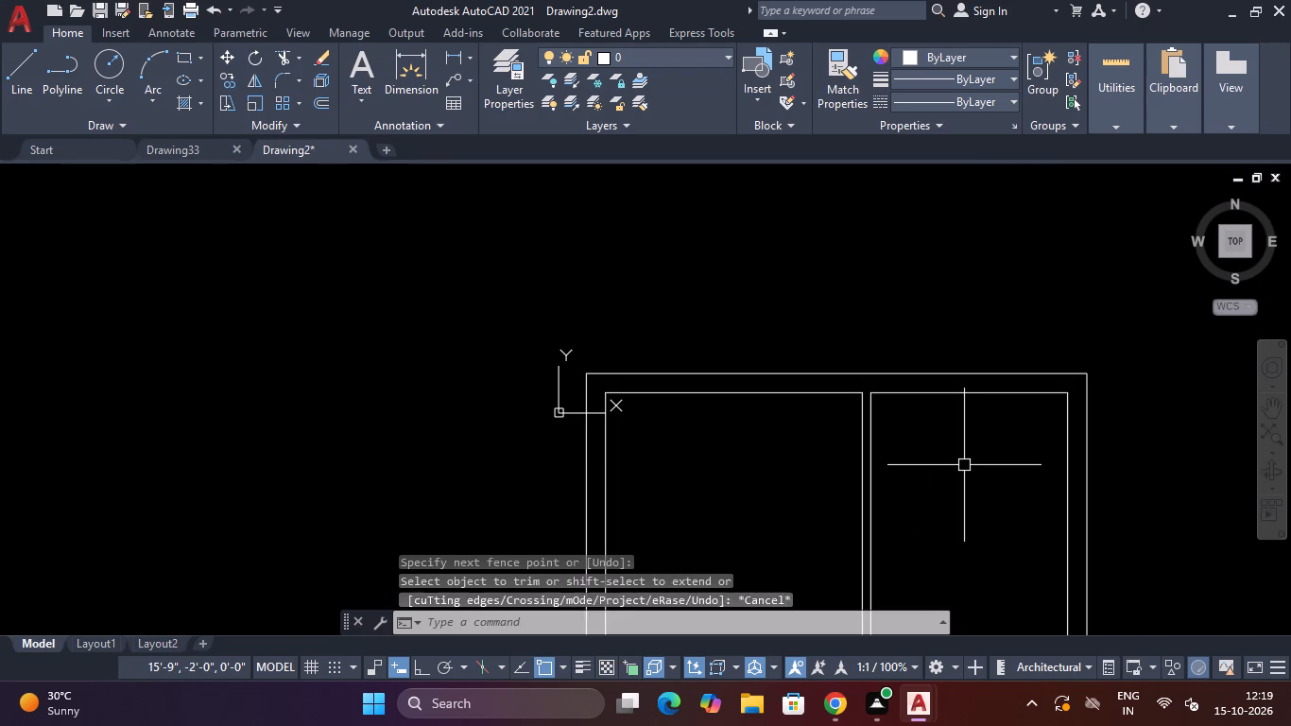
key("Escape")
Offset the upper inner wall line of the upper-right space downward by 6'.
type("O")
key("space")
type("5'")
key("Return")
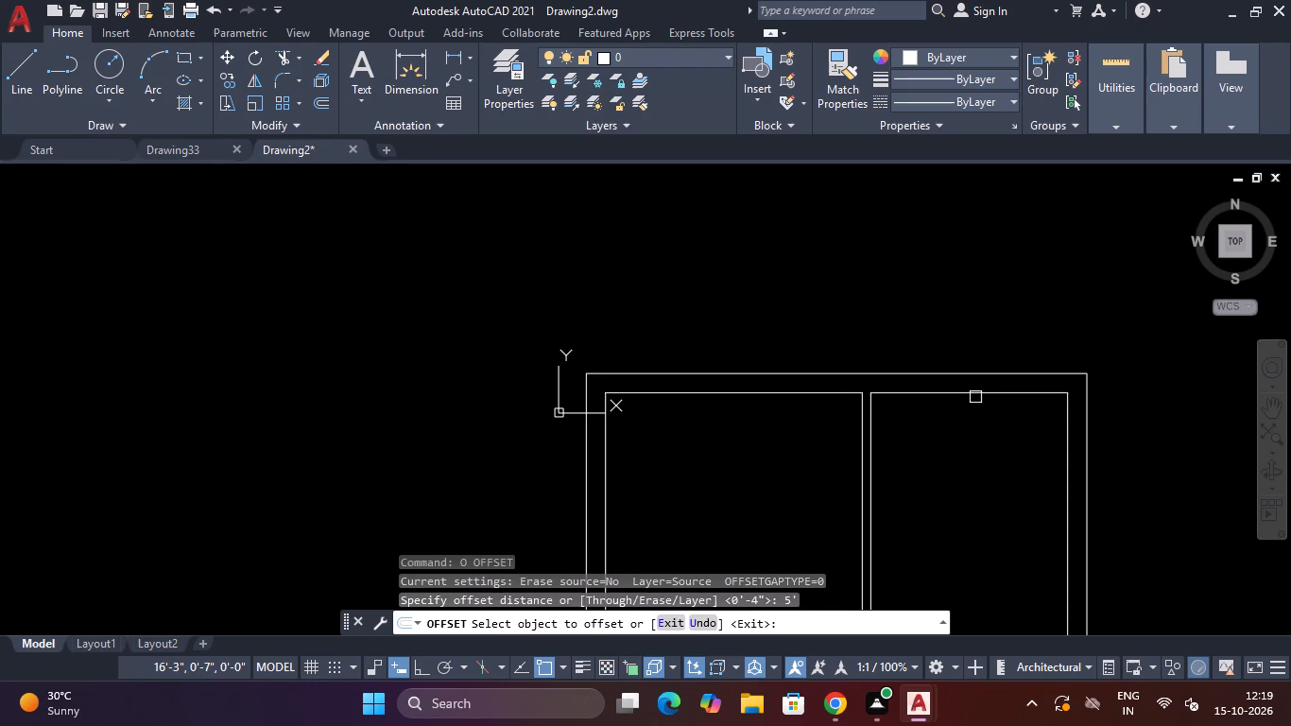
left_click(973, 395)
scroll(962, 513, "down", 4)
scroll(962, 526, "up", 3)
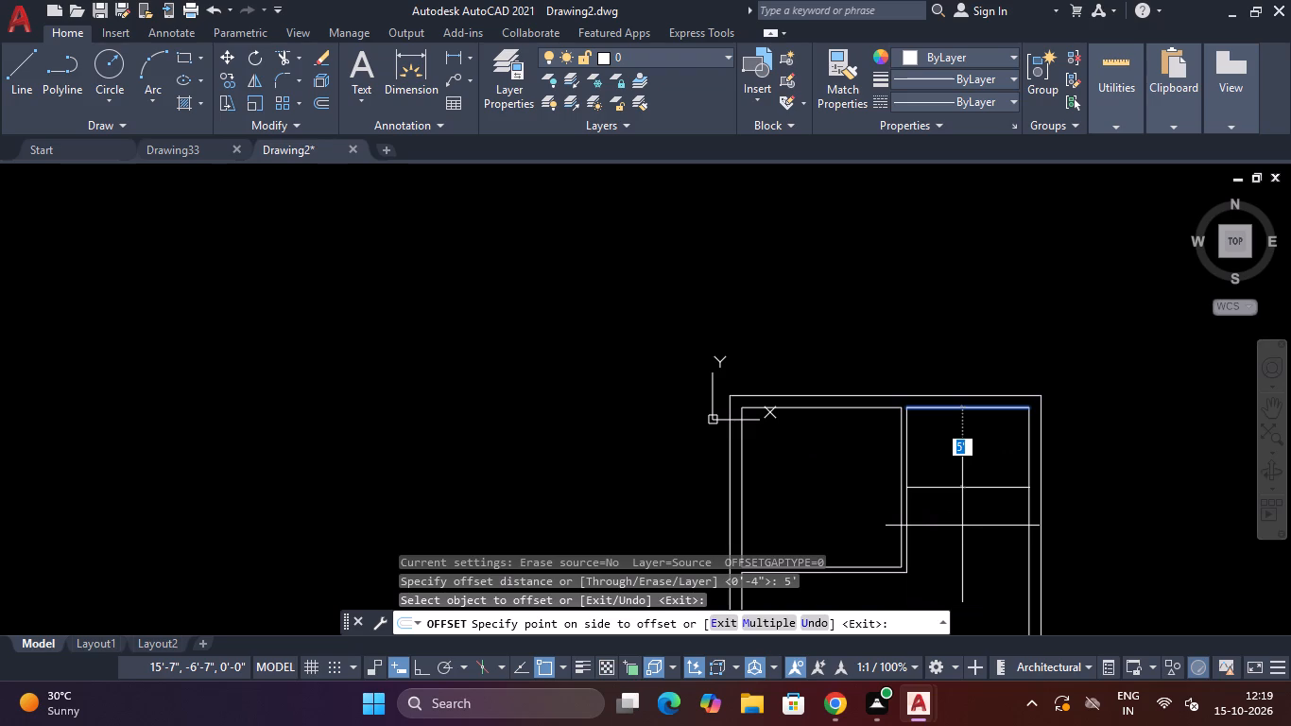
key("6")
key("apostrophe")
key("Return")
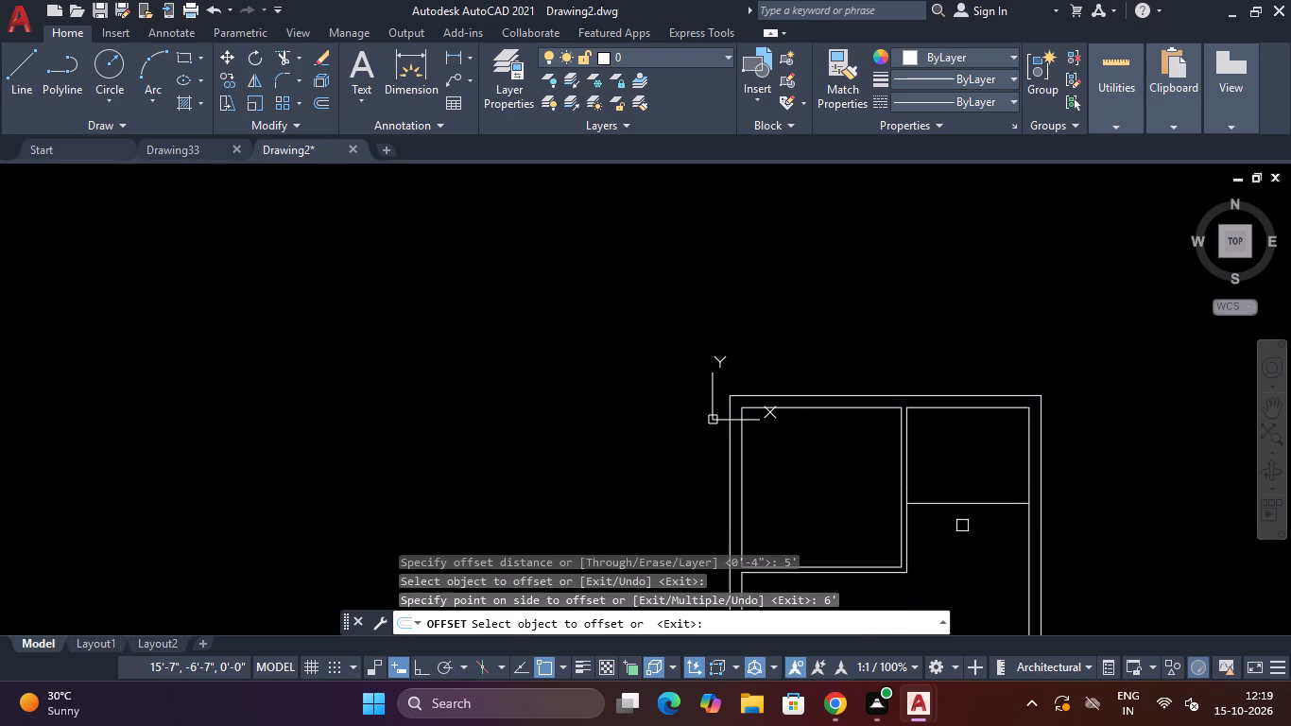
key("Escape")
Offset the new horizontal line in the upper-right space downward by 4" to form its partition wall.
key("space")
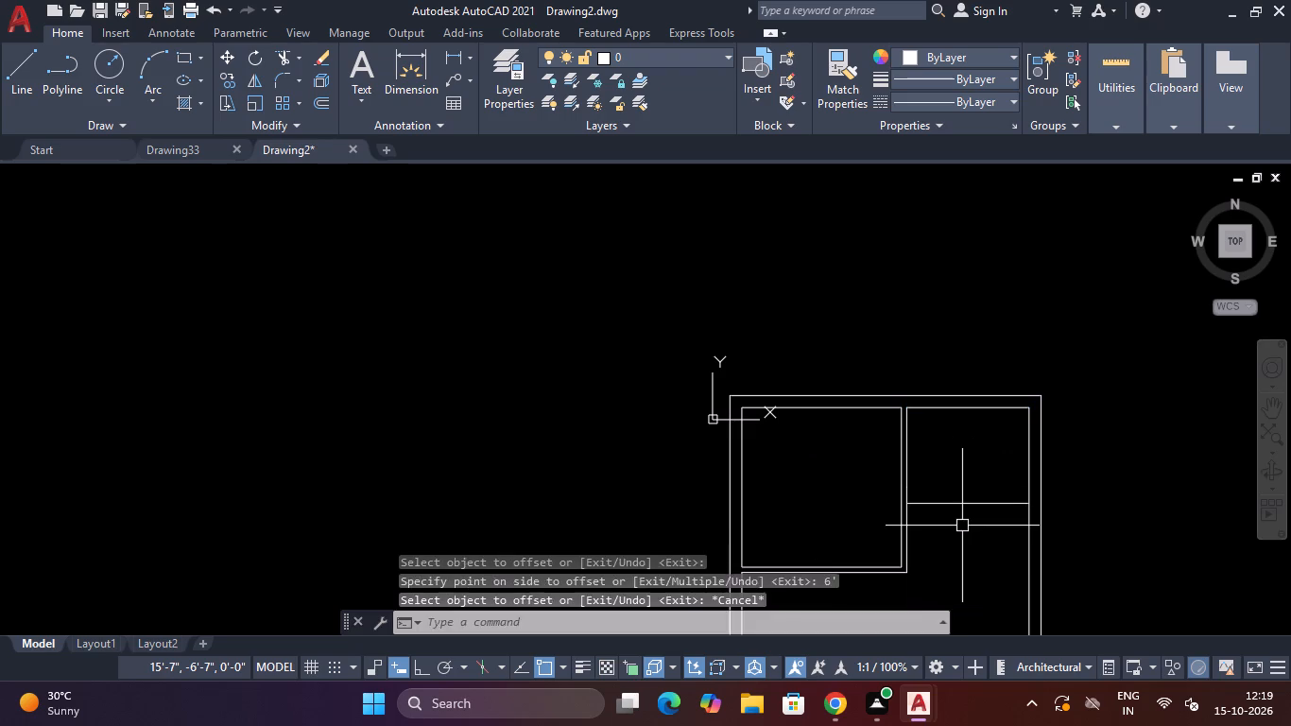
type("4\"")
key("Return")
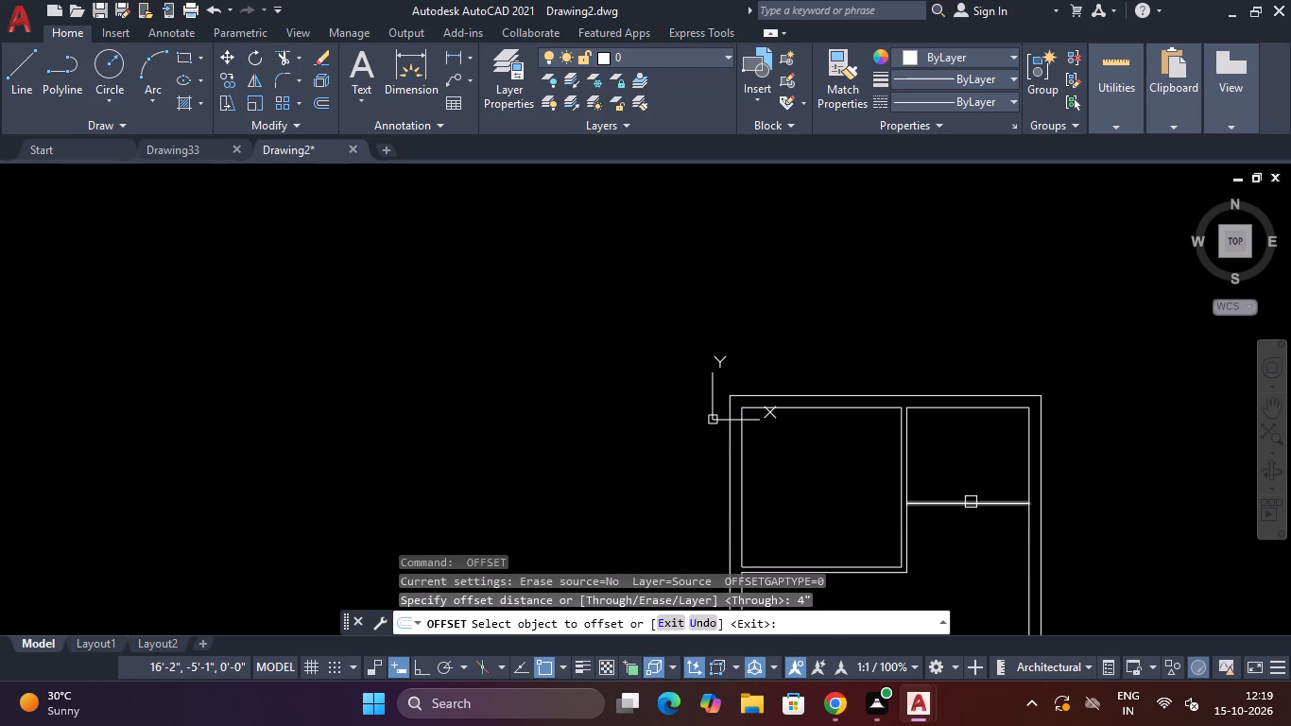
left_click(971, 501)
left_click(973, 536)
key("Escape")
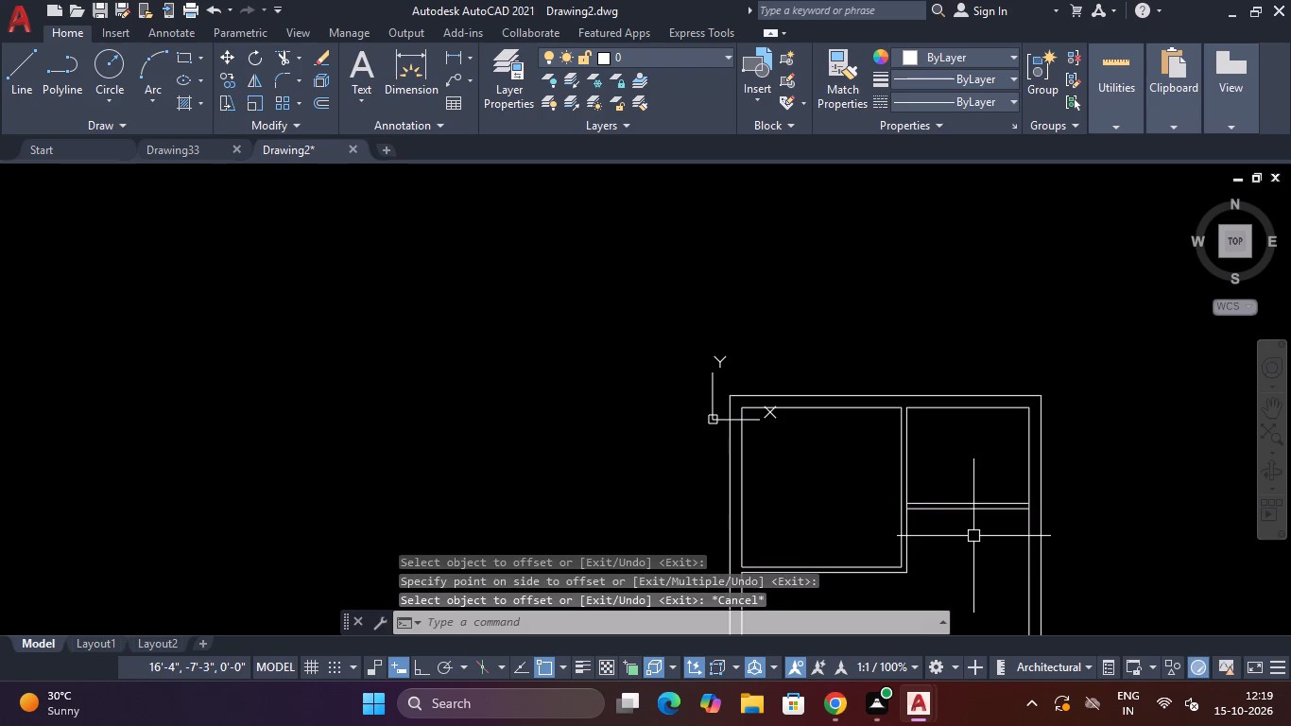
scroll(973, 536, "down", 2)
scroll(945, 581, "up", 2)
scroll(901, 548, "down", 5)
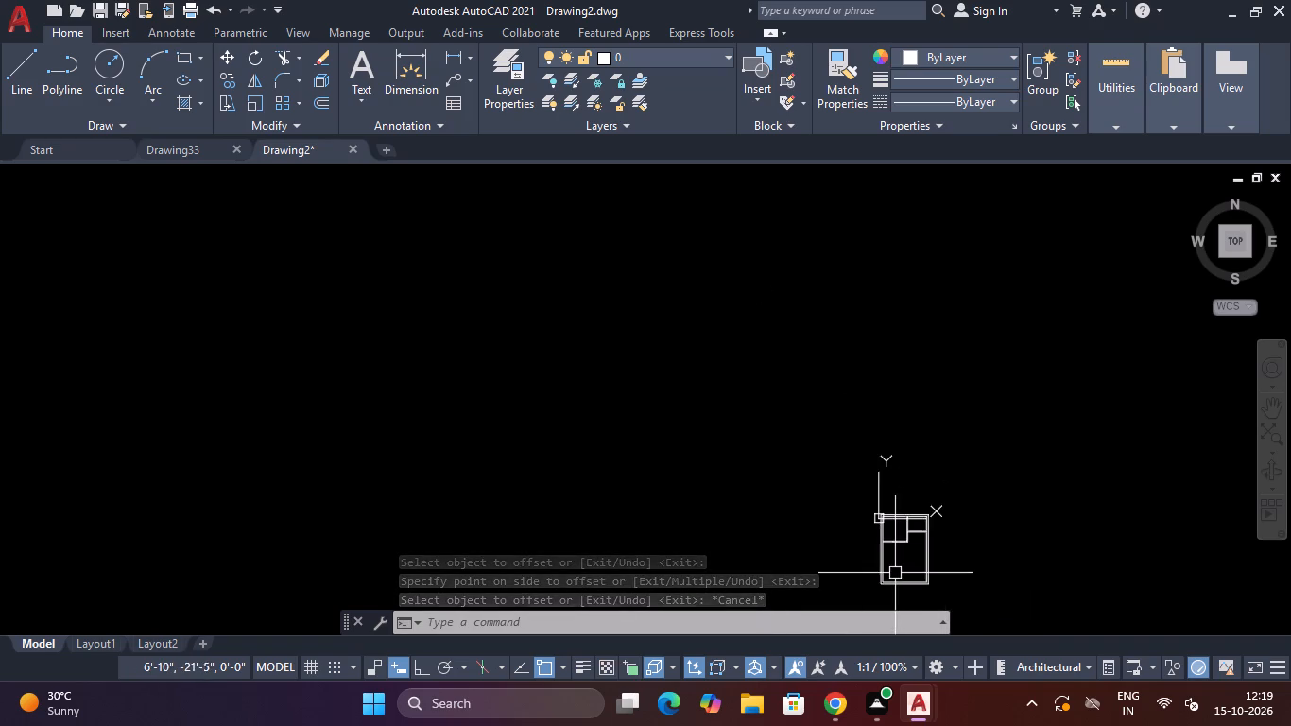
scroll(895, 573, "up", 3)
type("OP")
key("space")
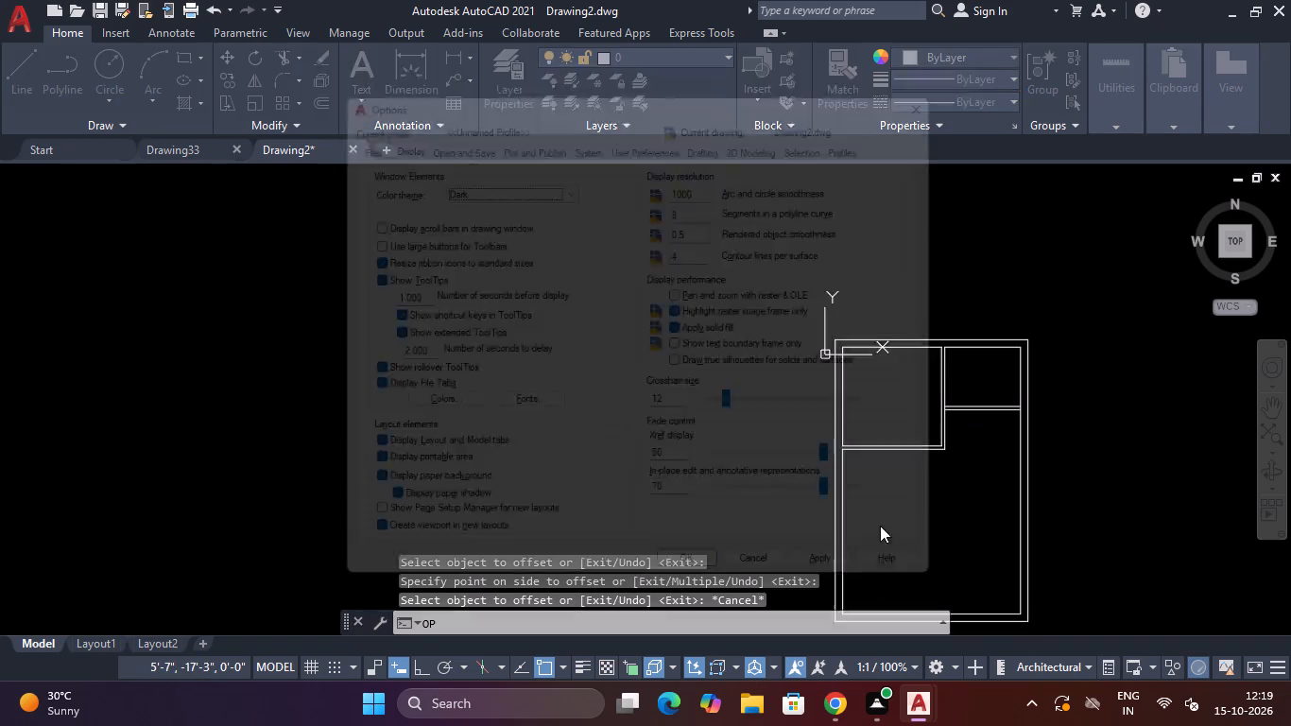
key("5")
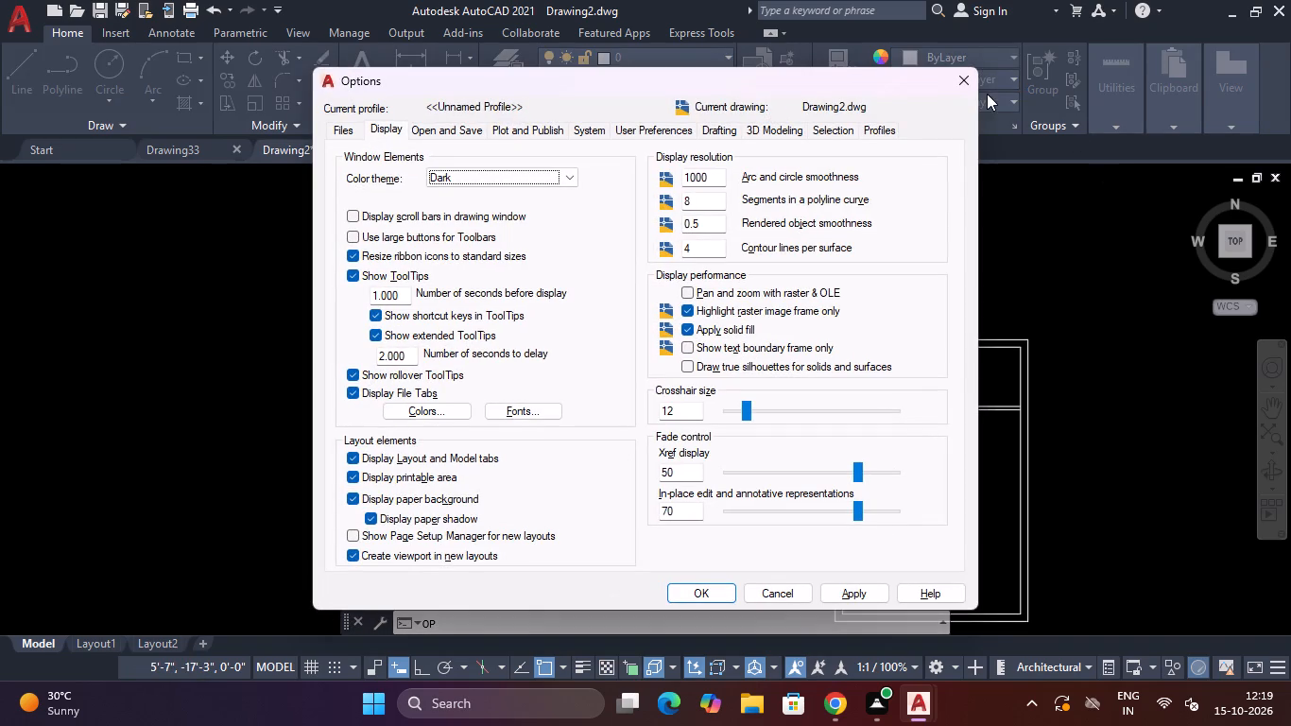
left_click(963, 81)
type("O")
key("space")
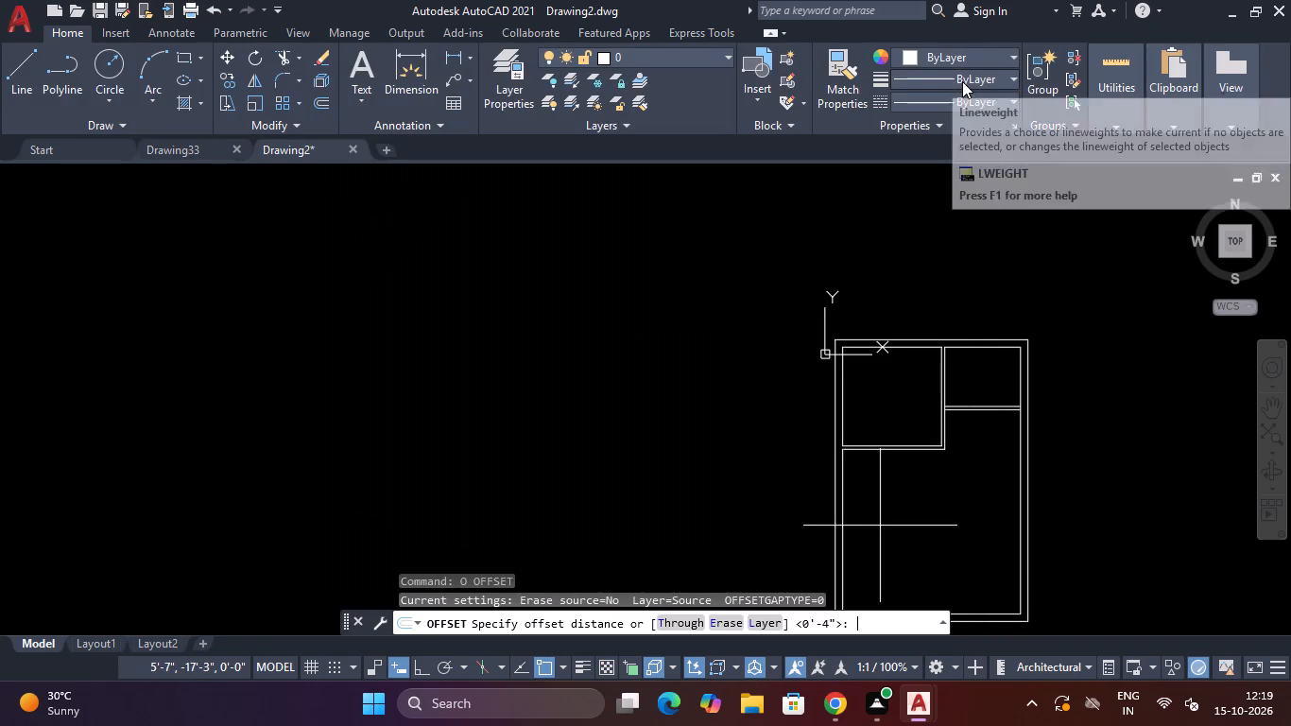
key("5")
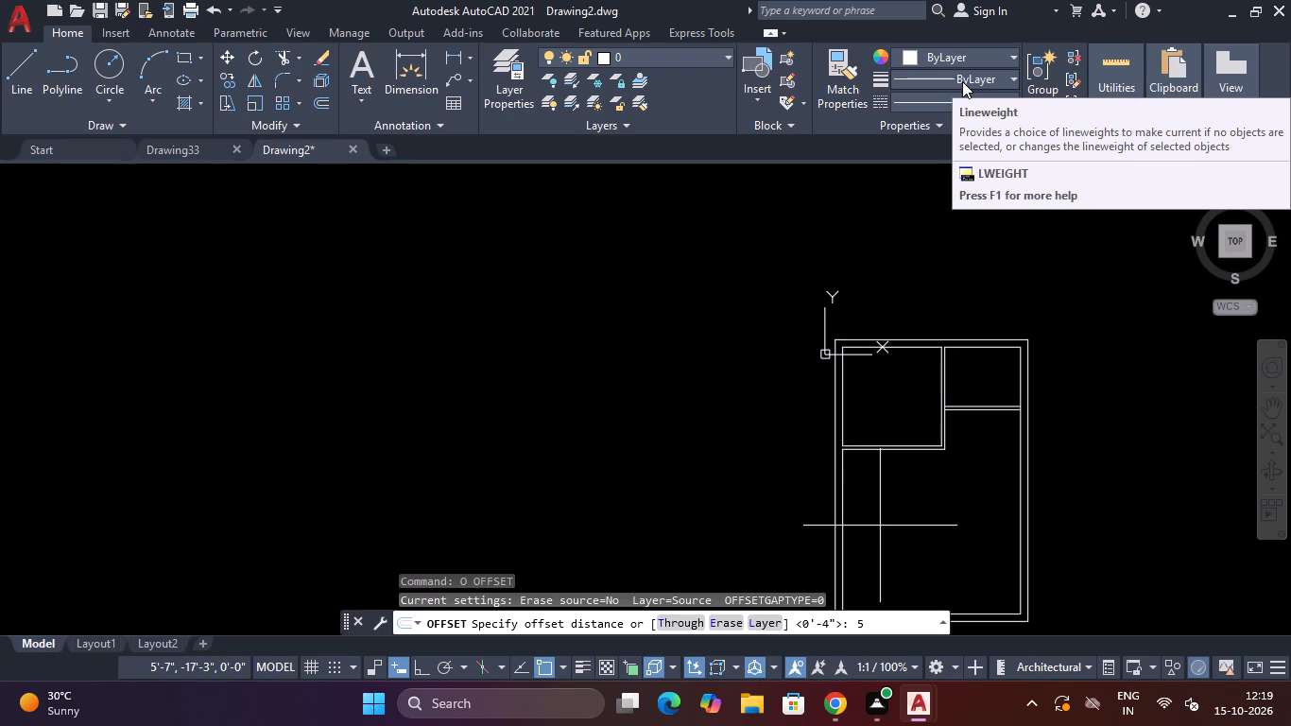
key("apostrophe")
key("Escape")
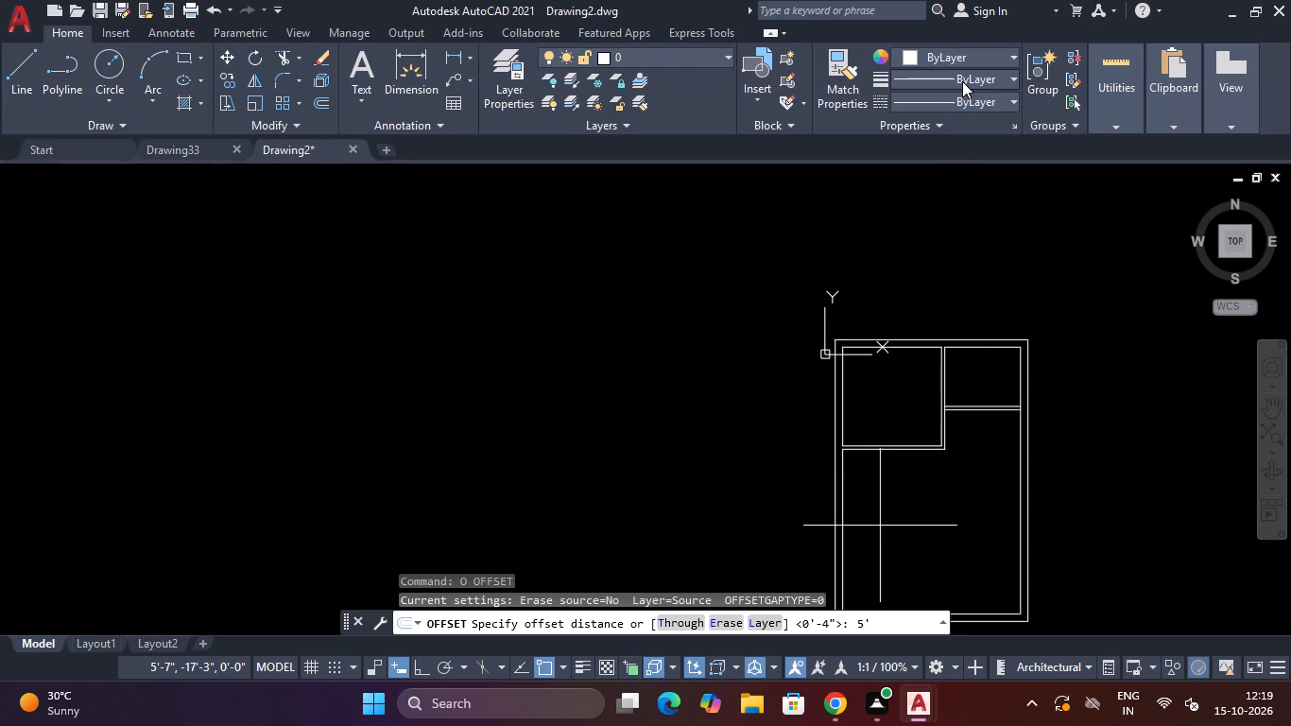
Offset the bottom inner wall line upward by 12' to mark the lower room's upper edge.
type("O 12'")
key("Return")
scroll(966, 81, "down", 2)
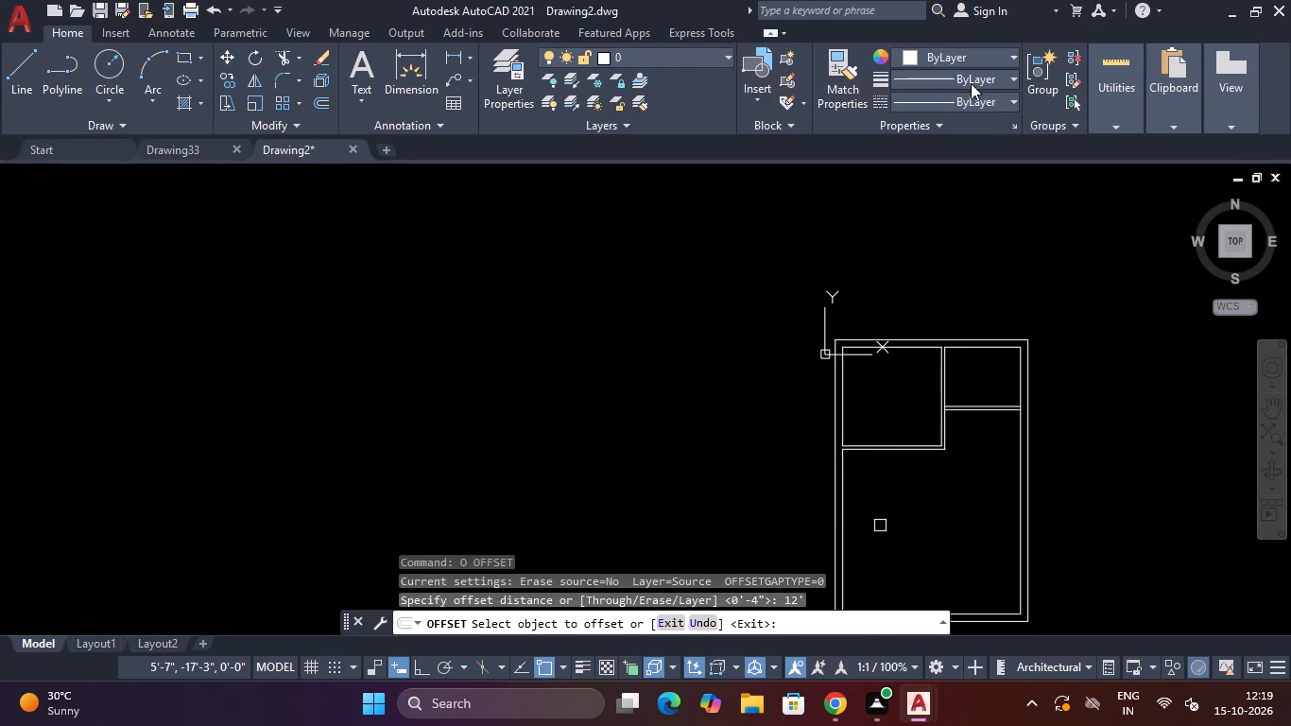
scroll(985, 110, "down", 2)
scroll(902, 360, "down", 4)
scroll(899, 453, "up", 3)
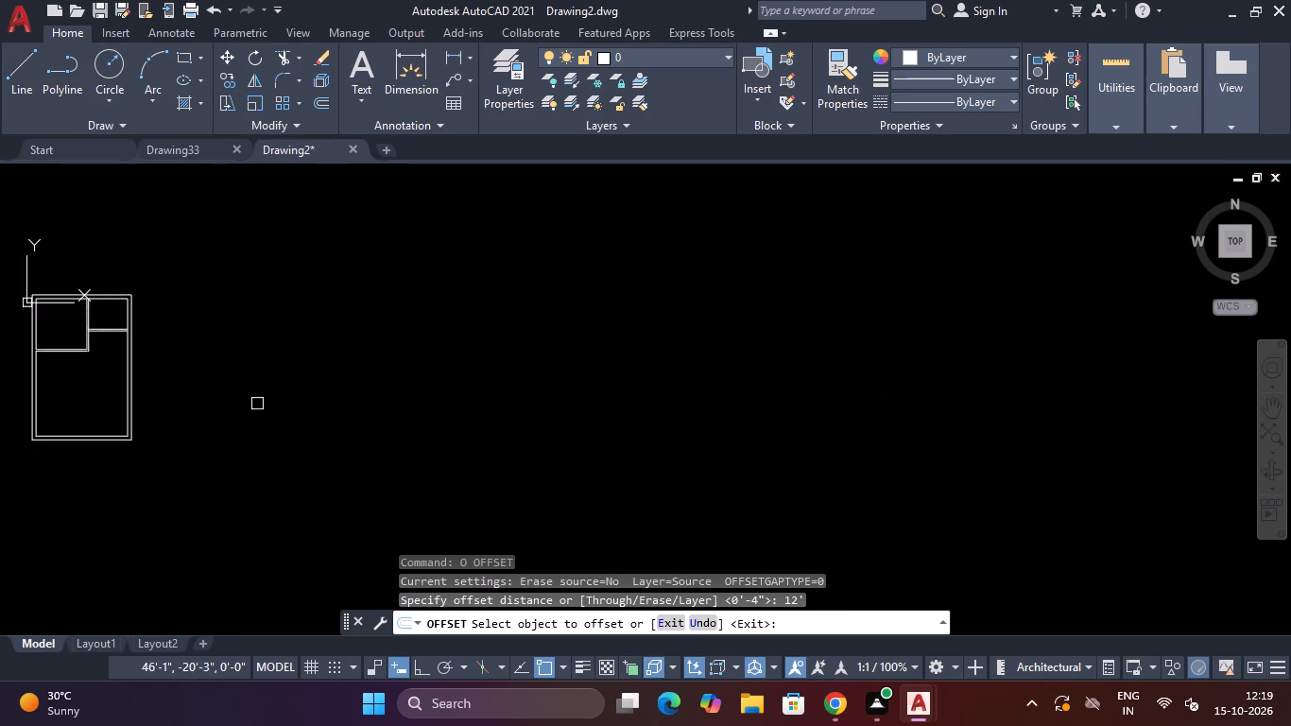
scroll(260, 402, "down", 2)
scroll(96, 422, "up", 3)
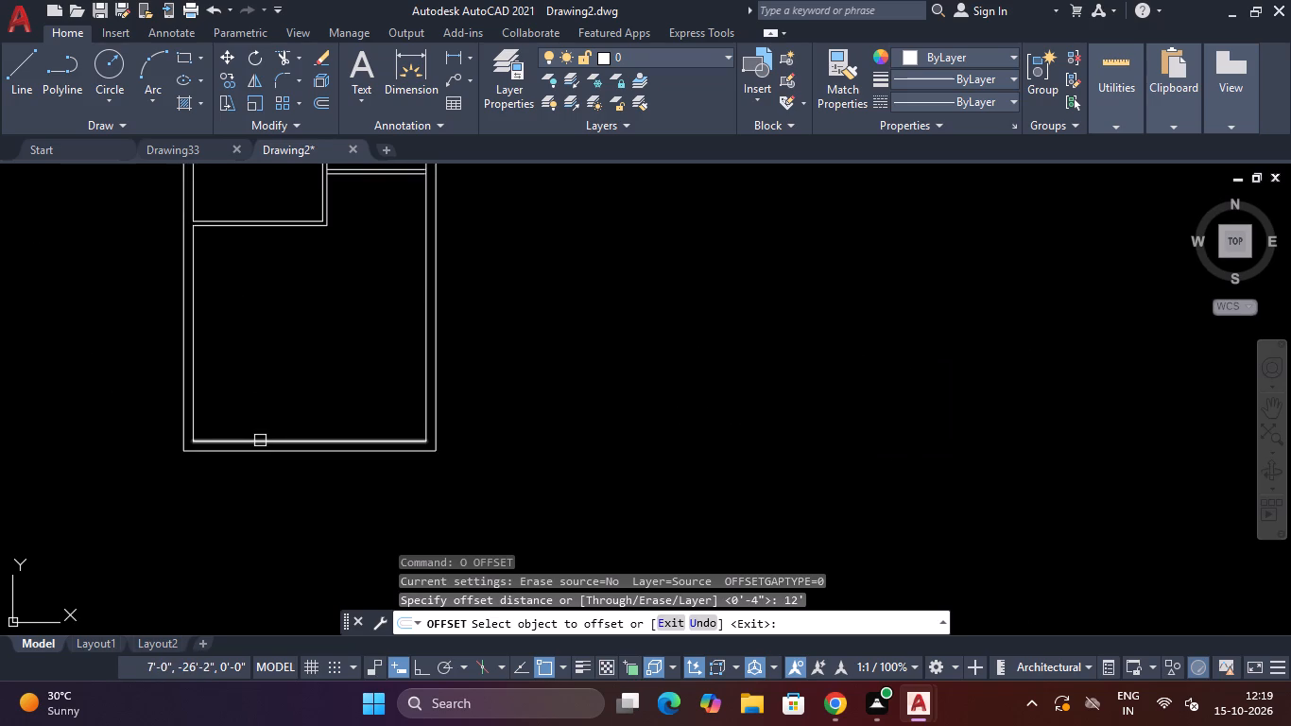
left_click(258, 441)
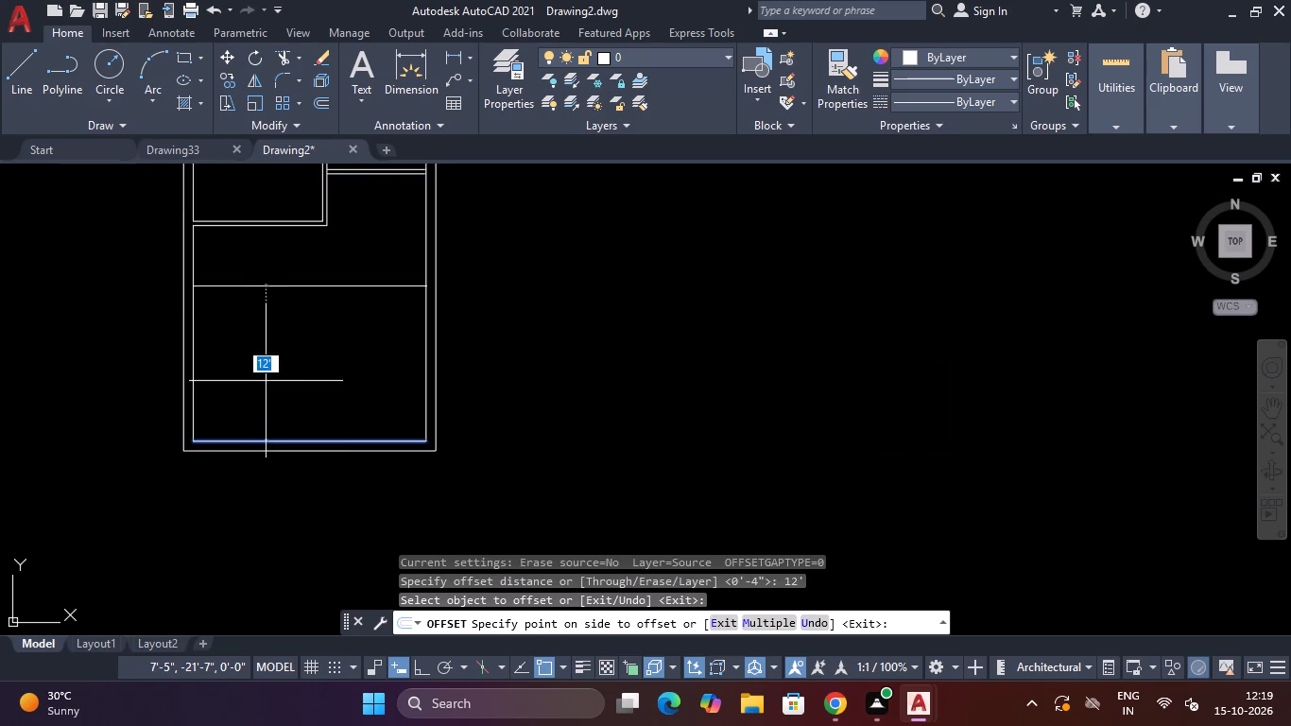
left_click(266, 381)
key("Escape")
key("Escape")
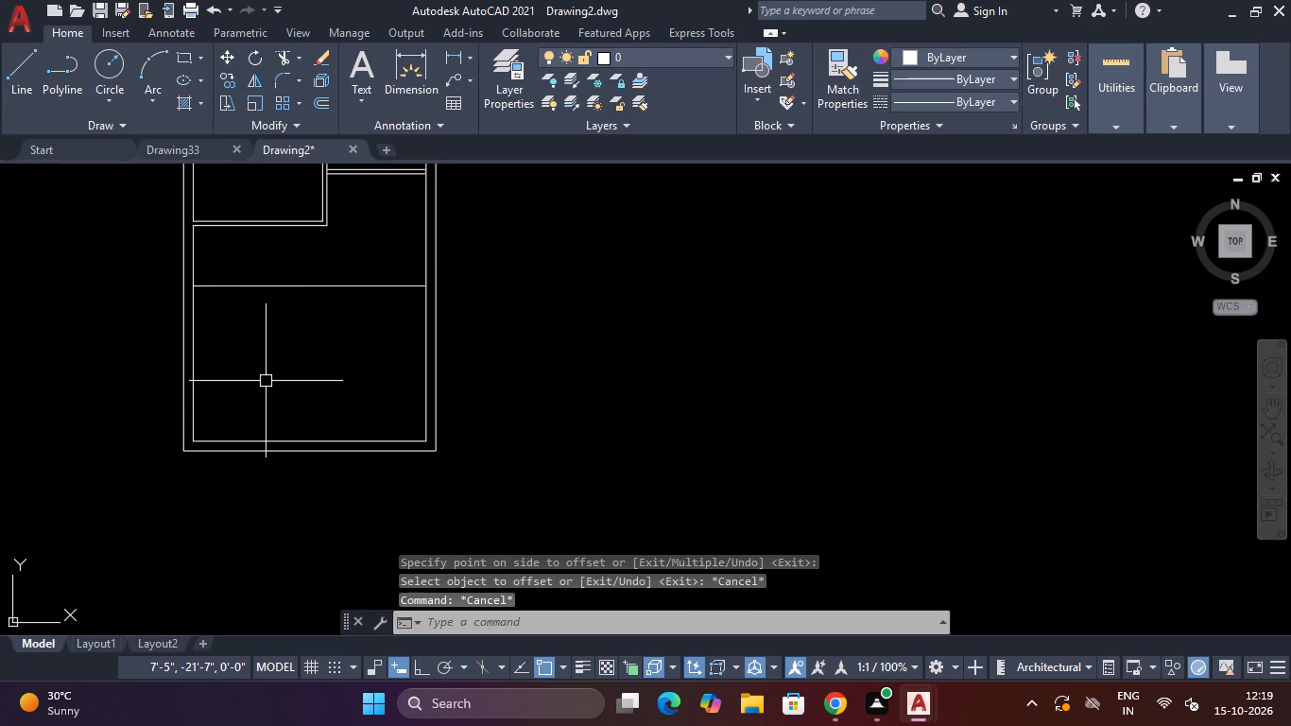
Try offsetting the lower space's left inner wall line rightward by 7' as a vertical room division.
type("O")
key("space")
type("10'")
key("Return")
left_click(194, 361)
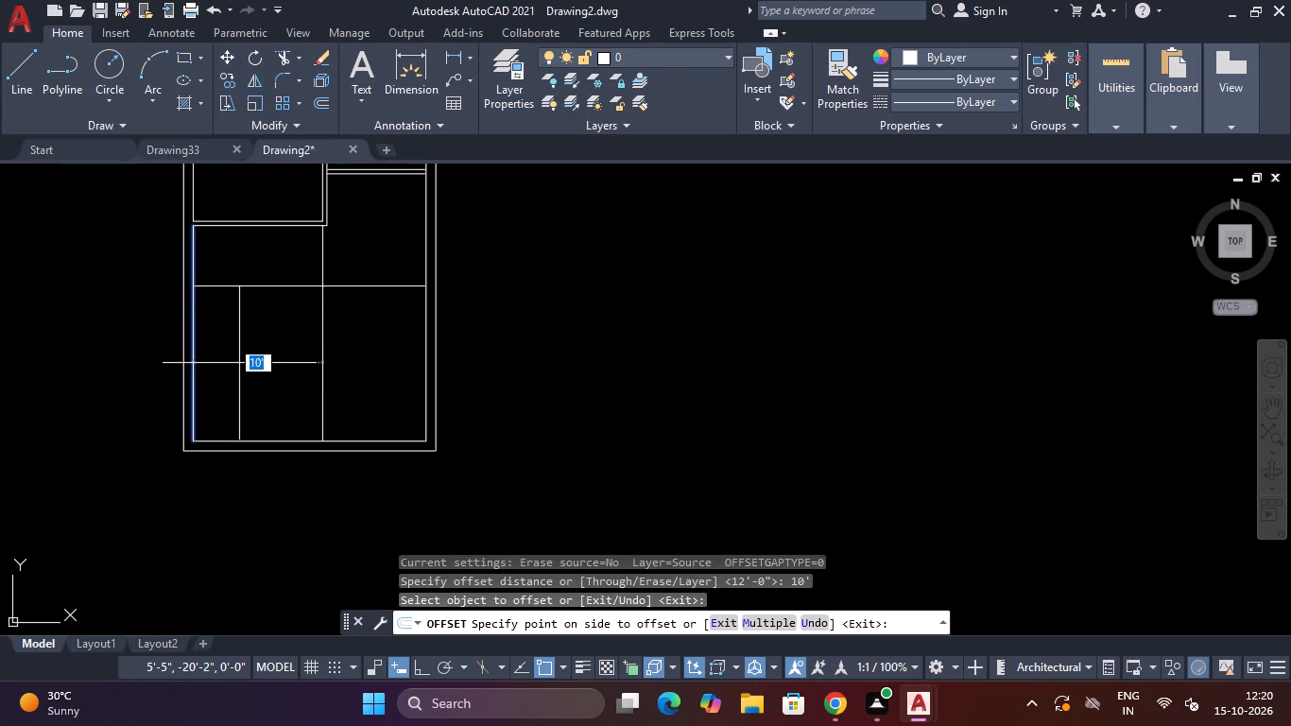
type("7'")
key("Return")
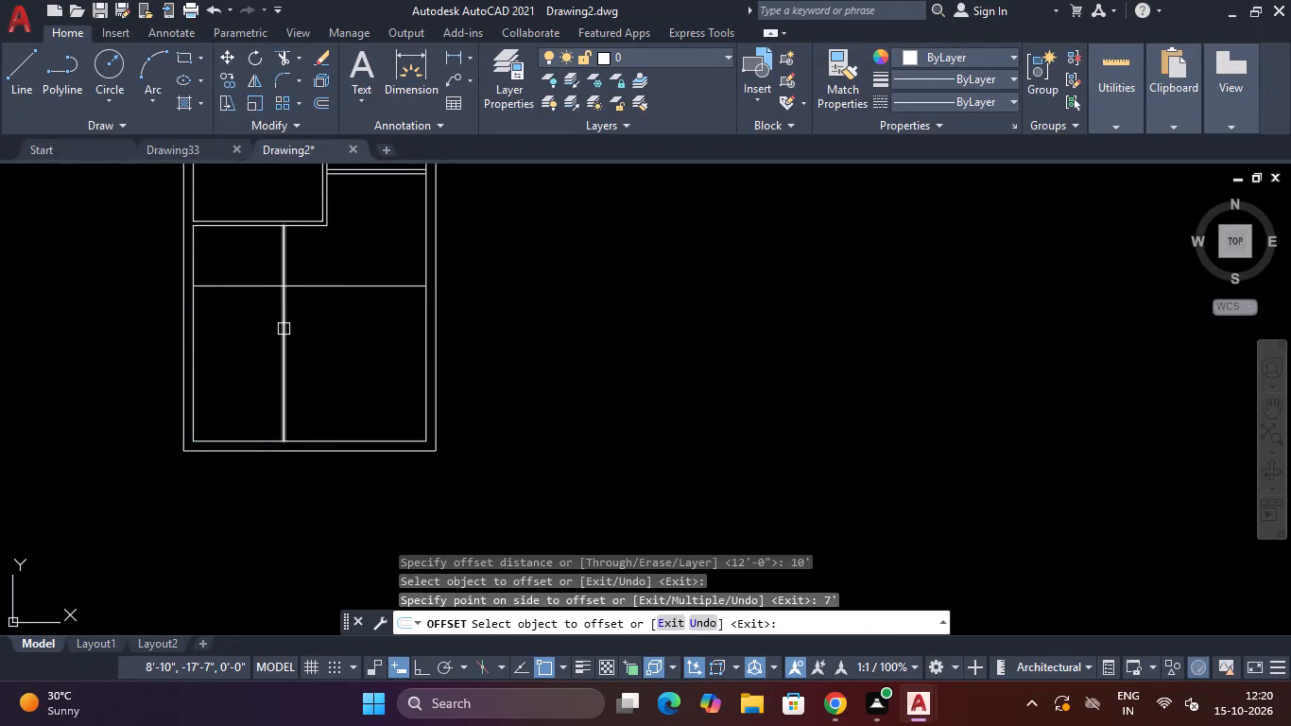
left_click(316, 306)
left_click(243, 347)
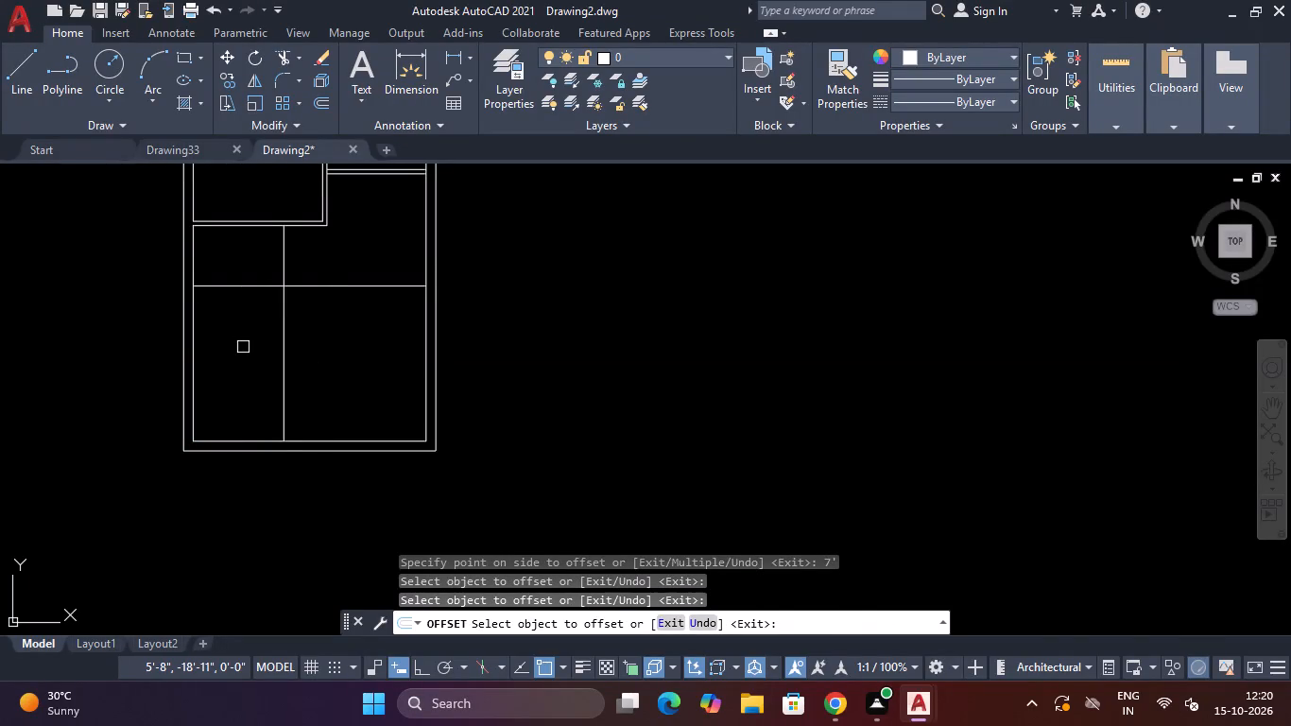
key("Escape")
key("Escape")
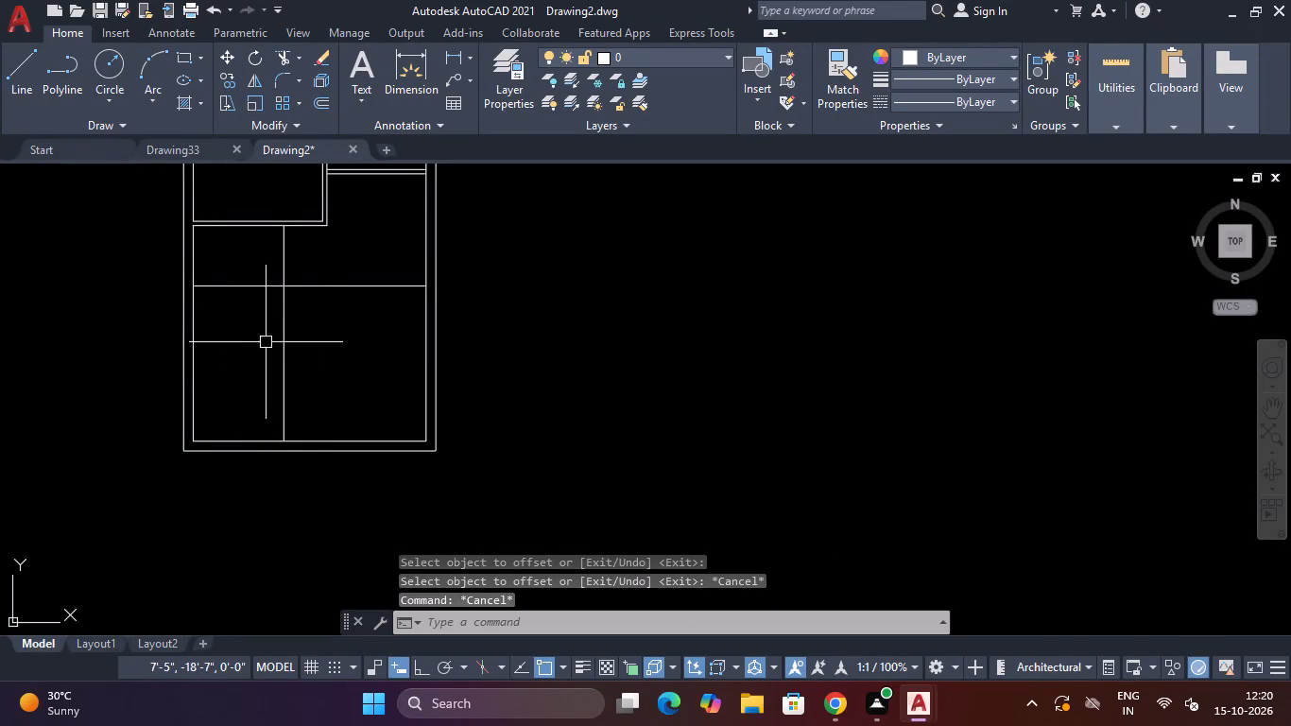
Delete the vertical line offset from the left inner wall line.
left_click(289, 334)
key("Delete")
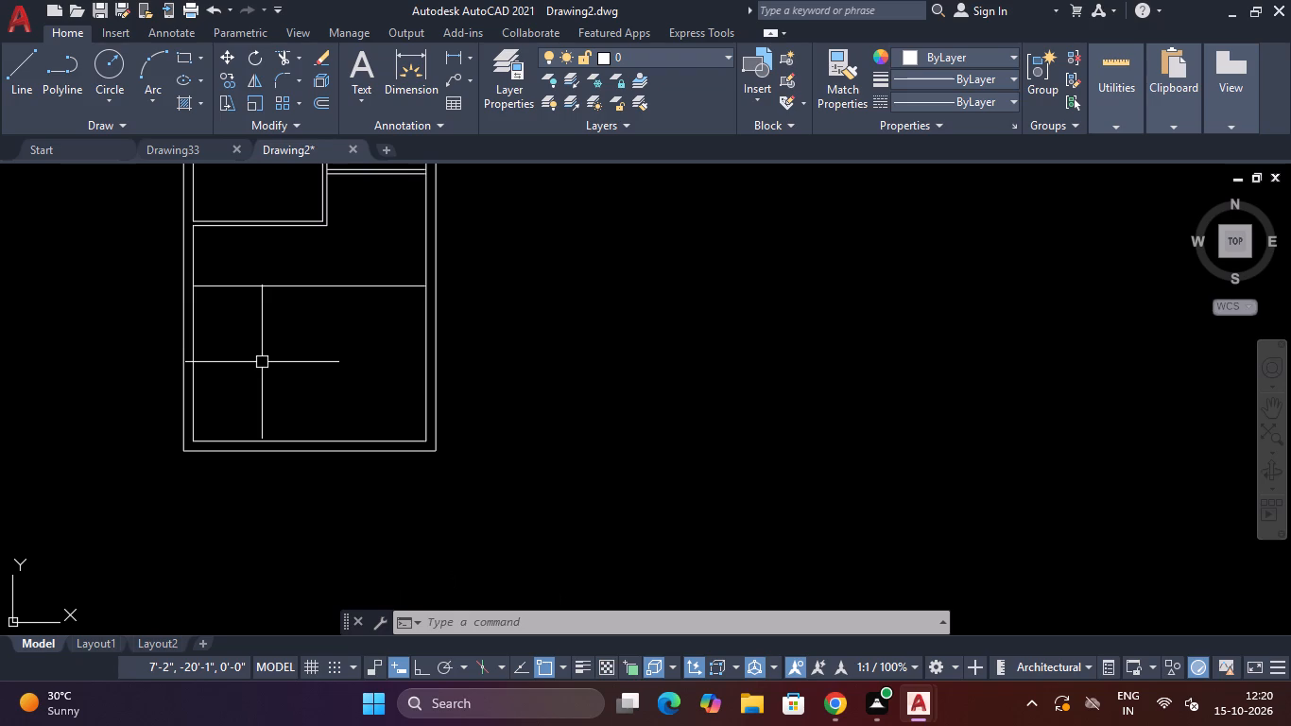
Draw a short line across the upper-left room's lower partition, from the room's inner lower-right corner to the partition's lower face.
type("L")
key("space")
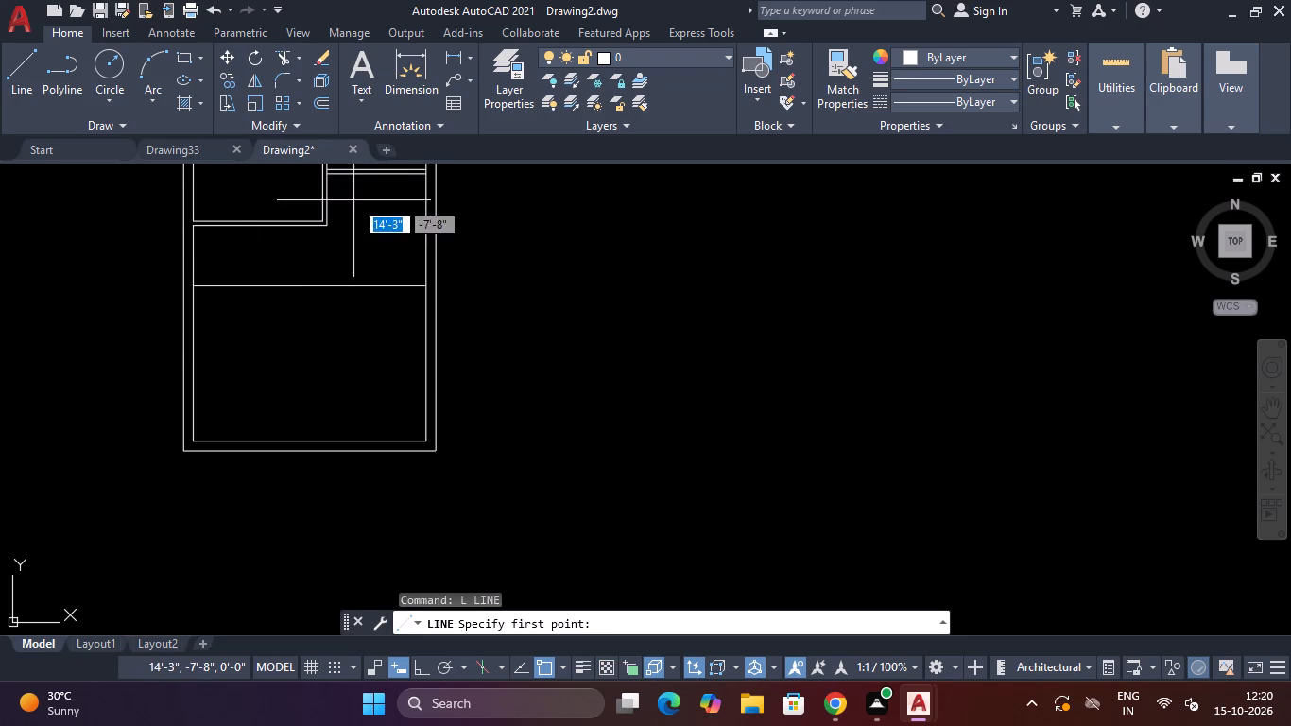
scroll(353, 200, "up", 2)
scroll(264, 257, "up", 3)
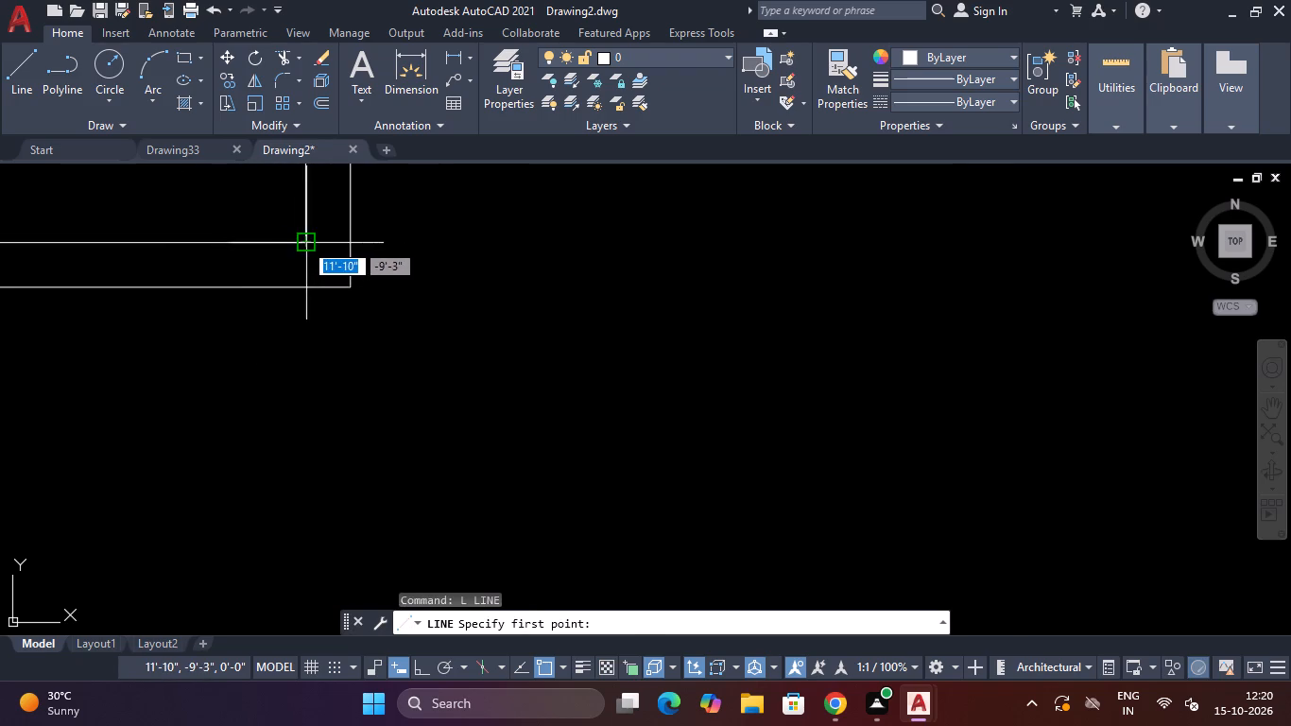
left_click(303, 242)
left_click(306, 285)
key("Escape")
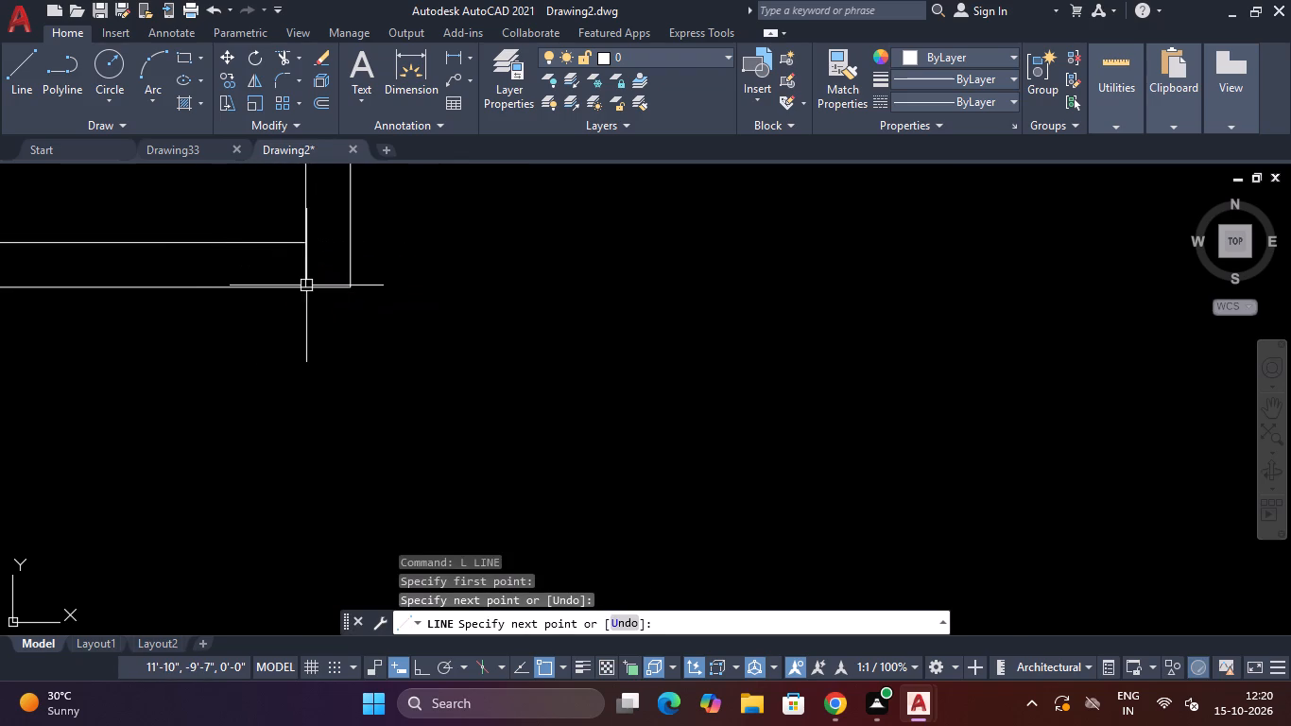
Offset the short line across the partition leftward by 6" to mark the first door jamb.
type("O")
key("space")
type("6\"")
key("Return")
left_click(306, 258)
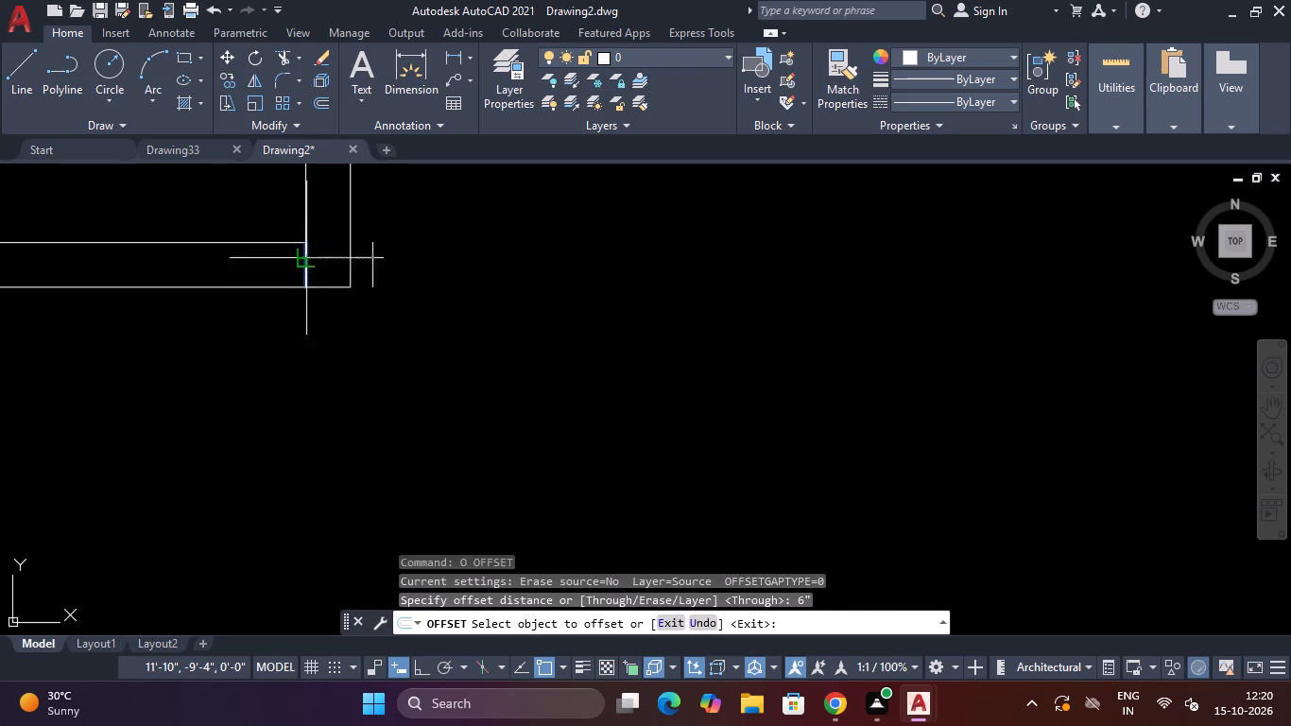
left_click(251, 269)
key("o")
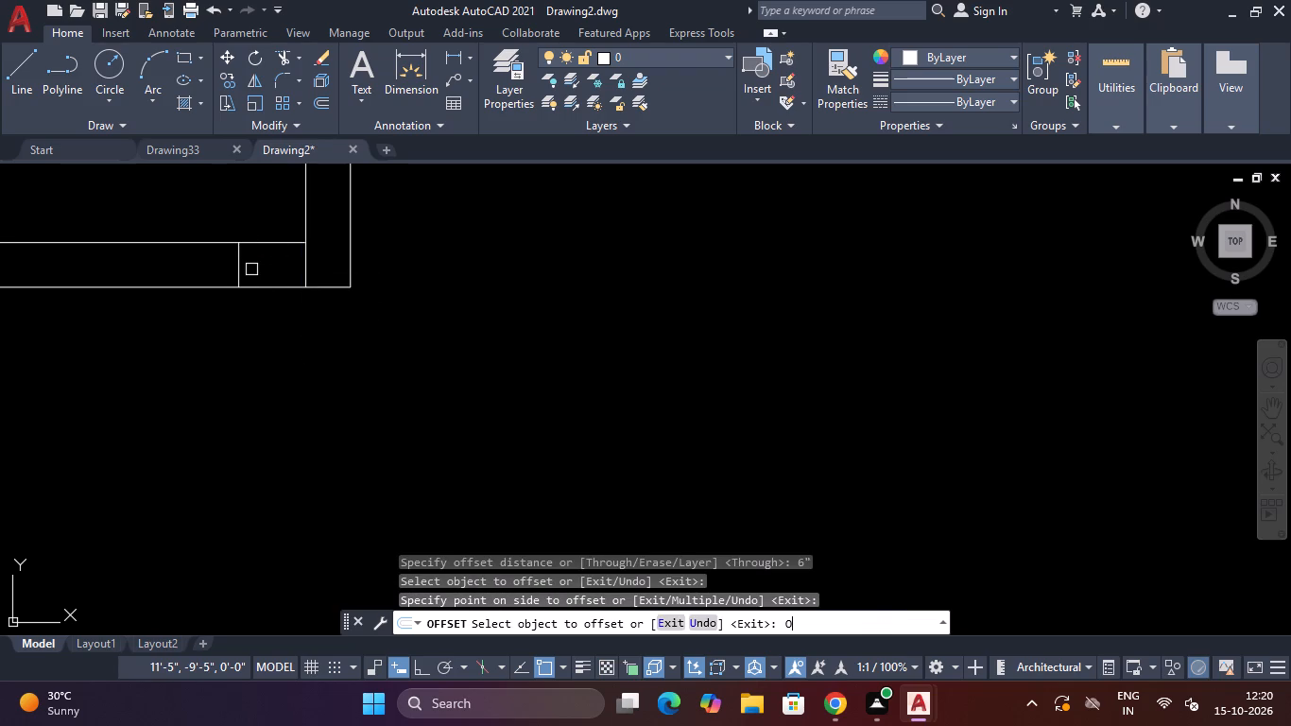
key("Escape")
Offset the jamb line leftward along the partition by 2'6" to mark the door opening's other side.
type("O")
key("space")
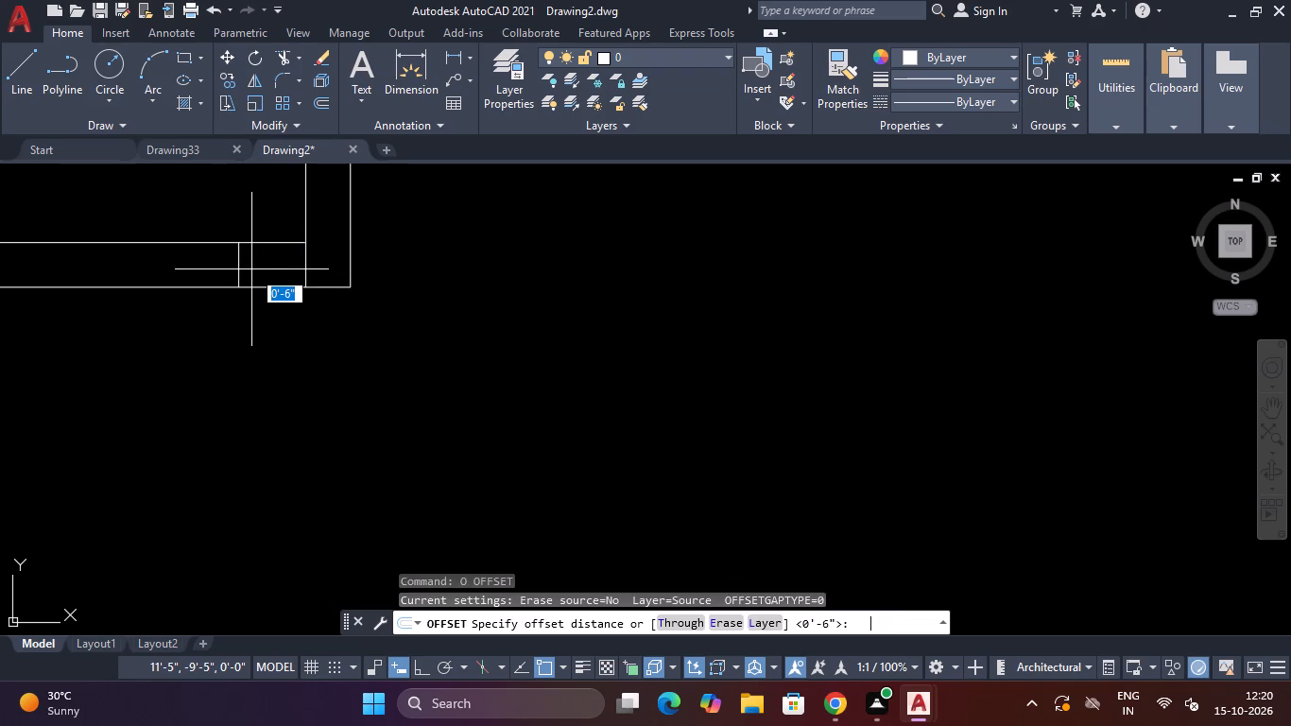
type("2'6\"")
key("Return")
left_click(234, 264)
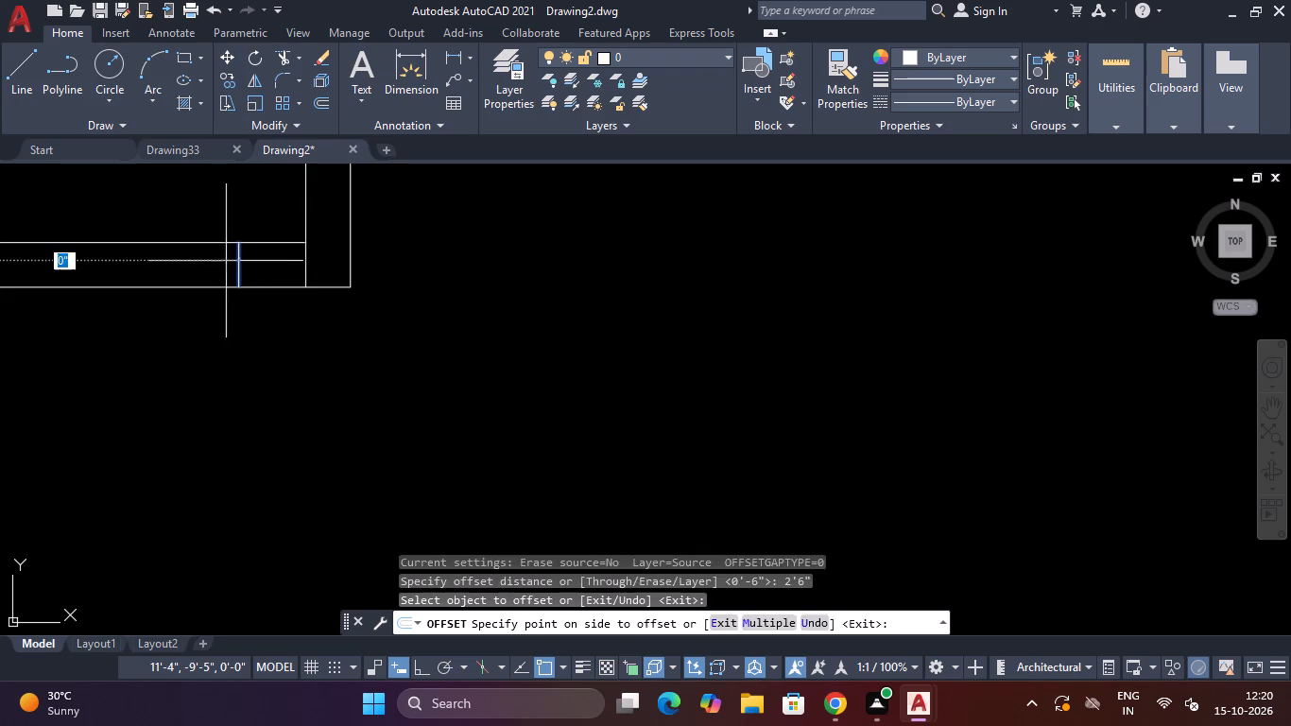
left_click(172, 261)
scroll(172, 261, "down", 8)
scroll(149, 290, "up", 3)
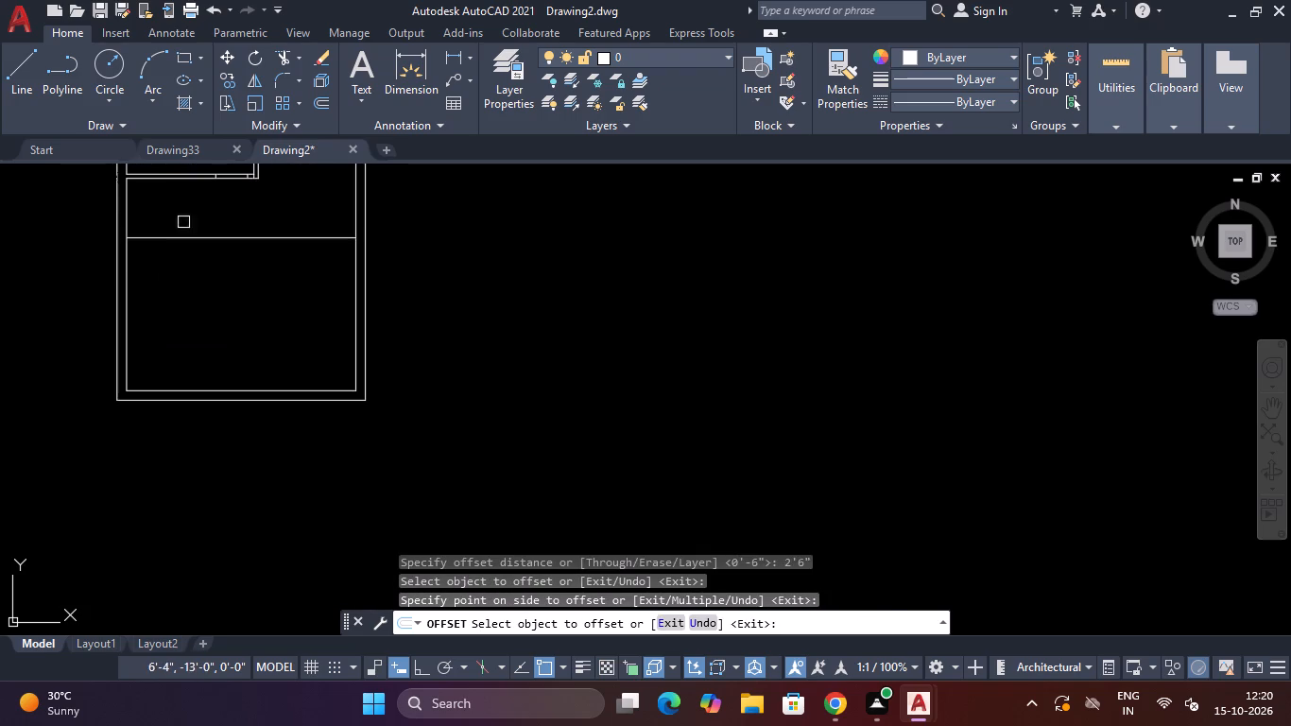
key("Escape")
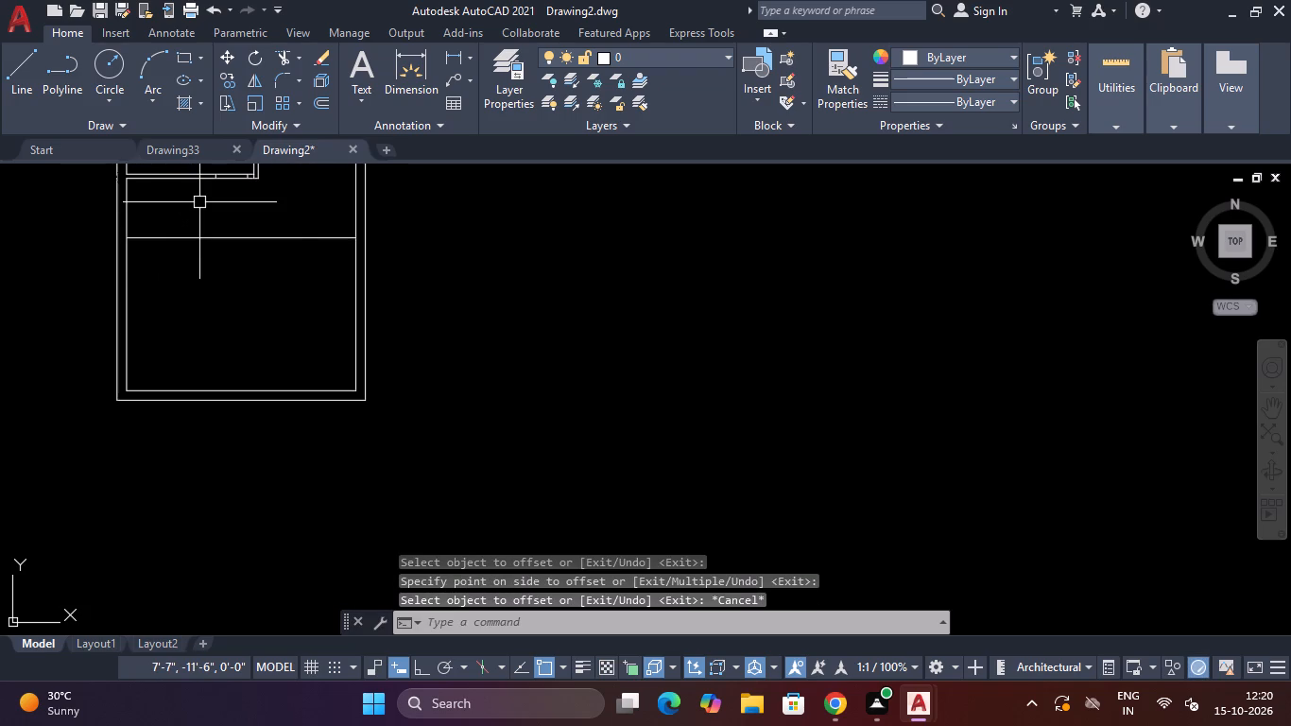
Draw a vertical line from the upper-left room's lower partition face, within the door opening, down to the bottom inner wall line.
type("L")
key("space")
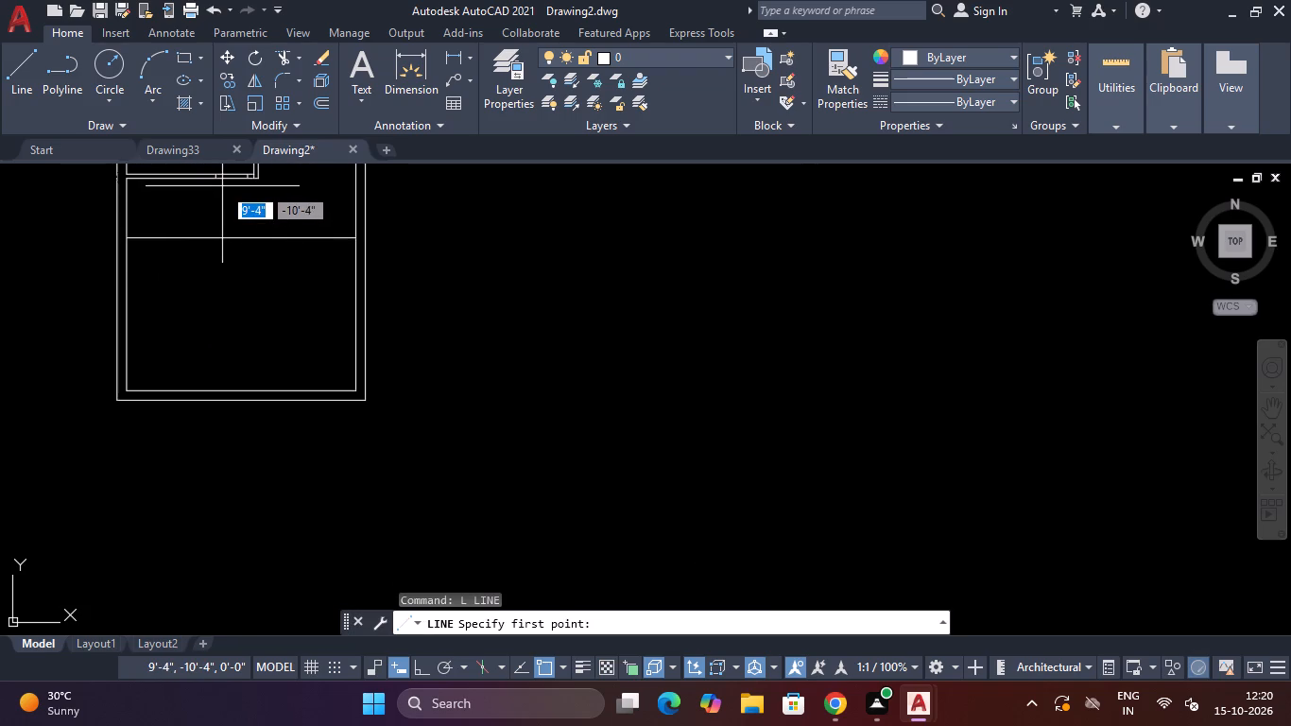
left_click(225, 181)
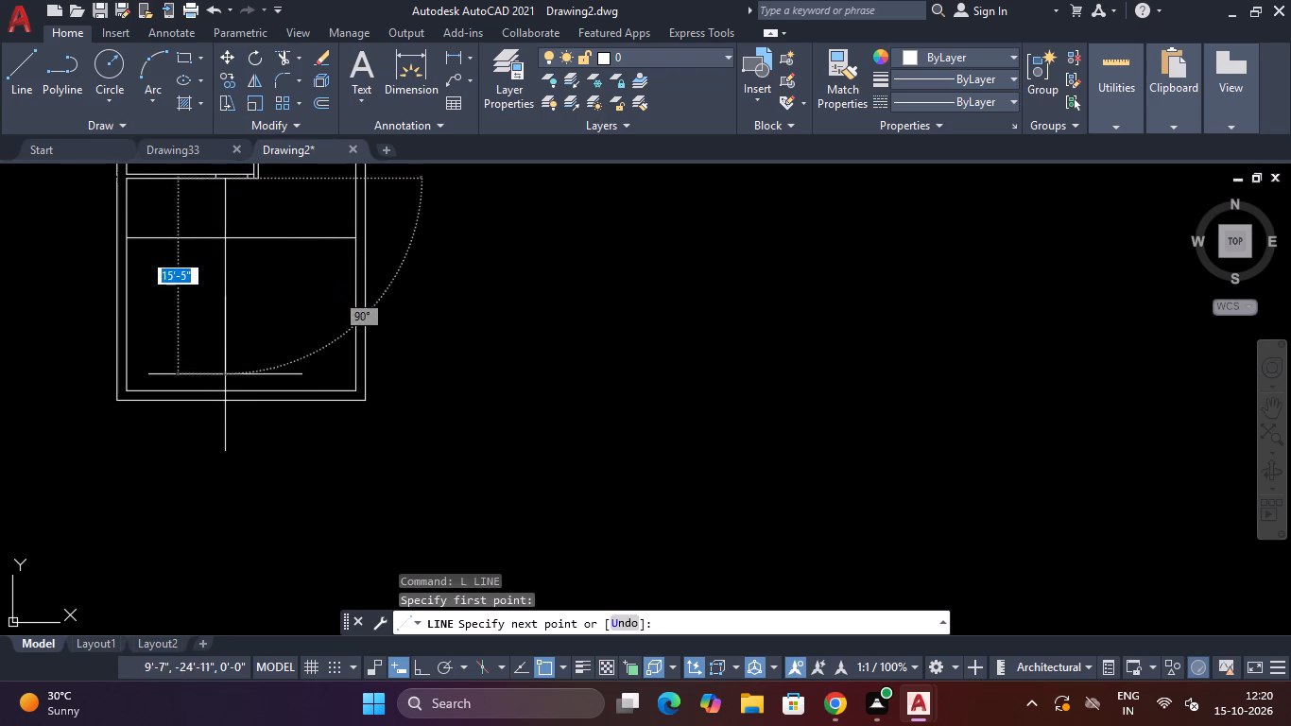
left_click(219, 392)
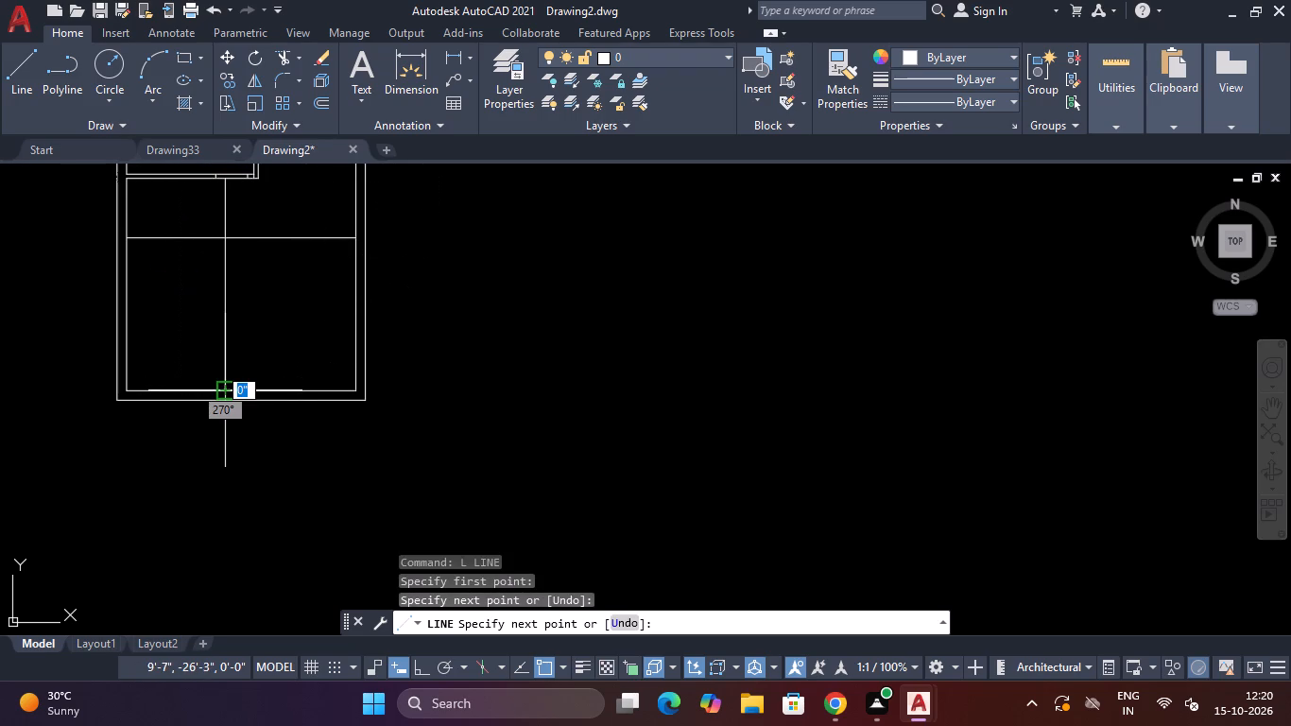
key("Escape")
key("Escape")
Trim the part of the new vertical line above the horizontal dividing line.
type("TR")
key("space")
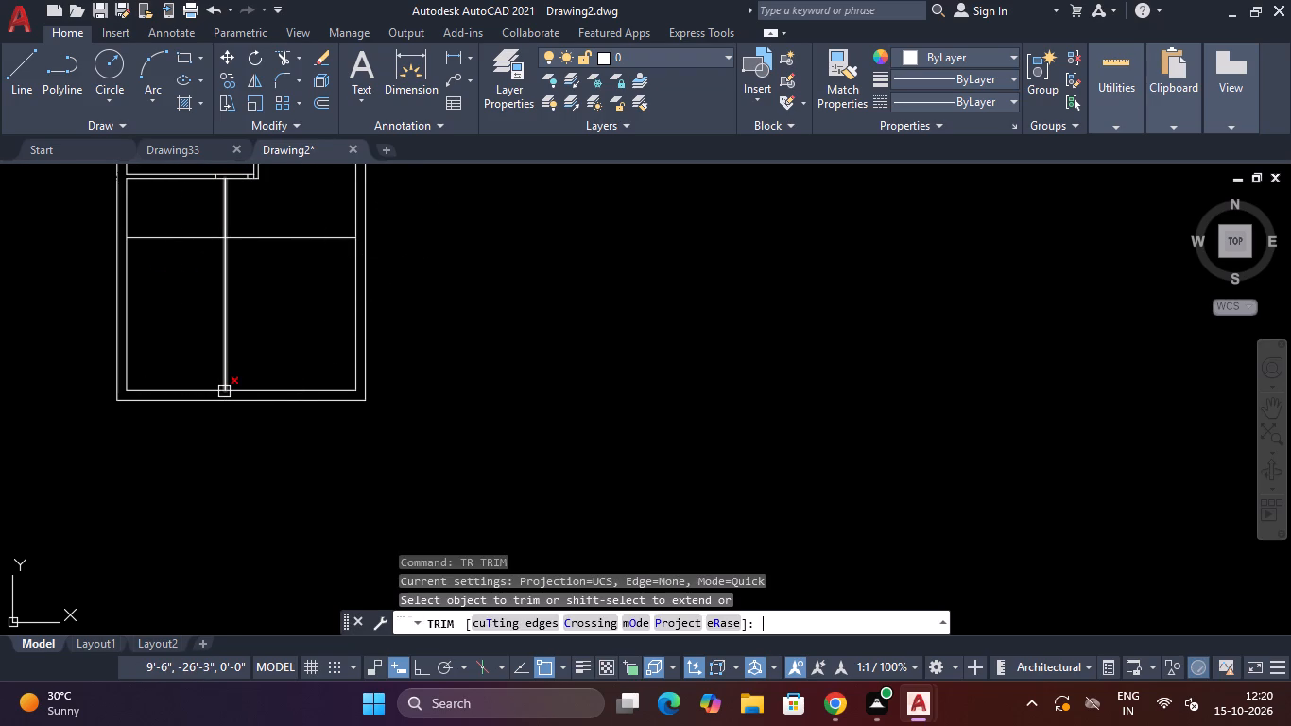
left_click(248, 192)
left_click(214, 199)
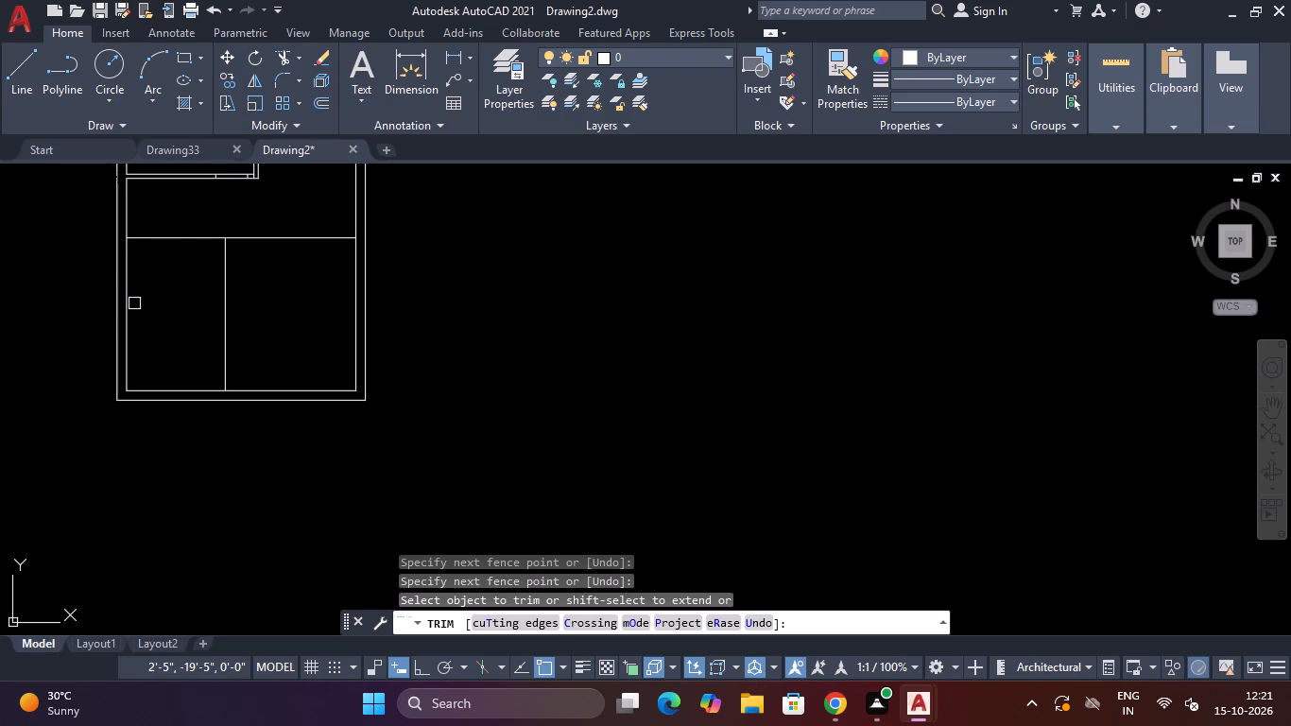
key("Escape")
key("Escape")
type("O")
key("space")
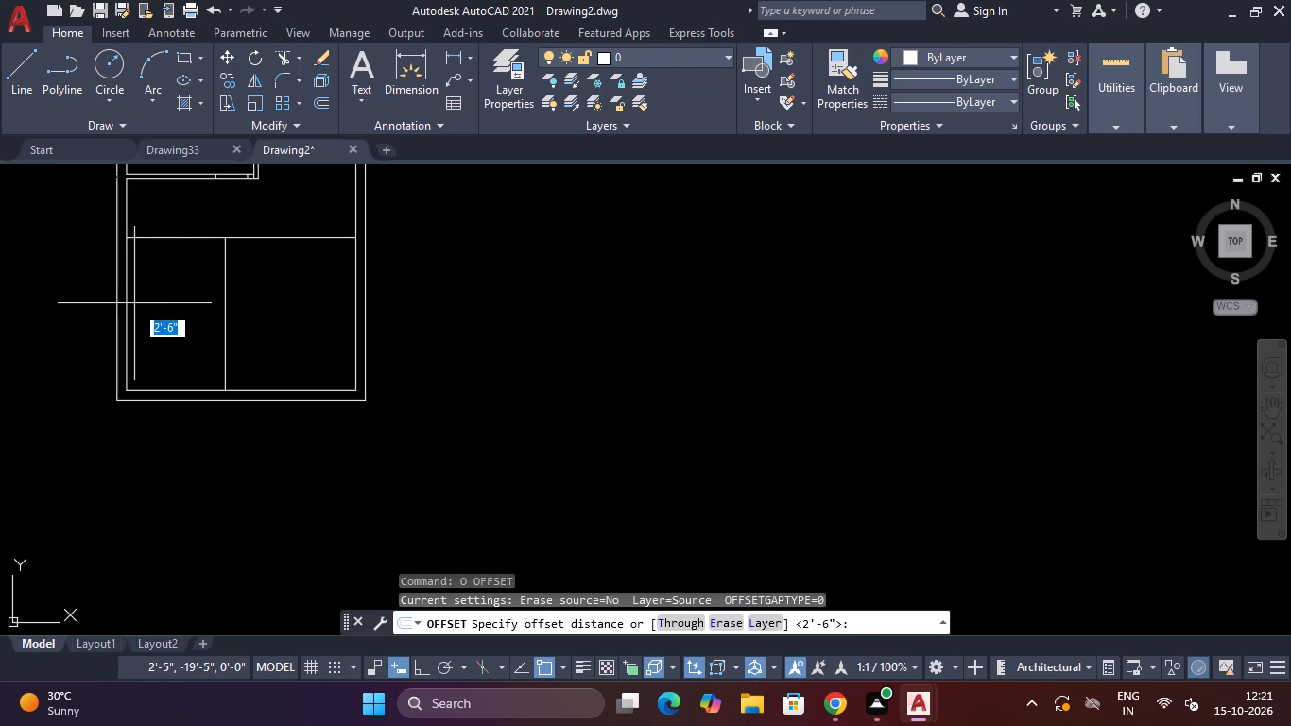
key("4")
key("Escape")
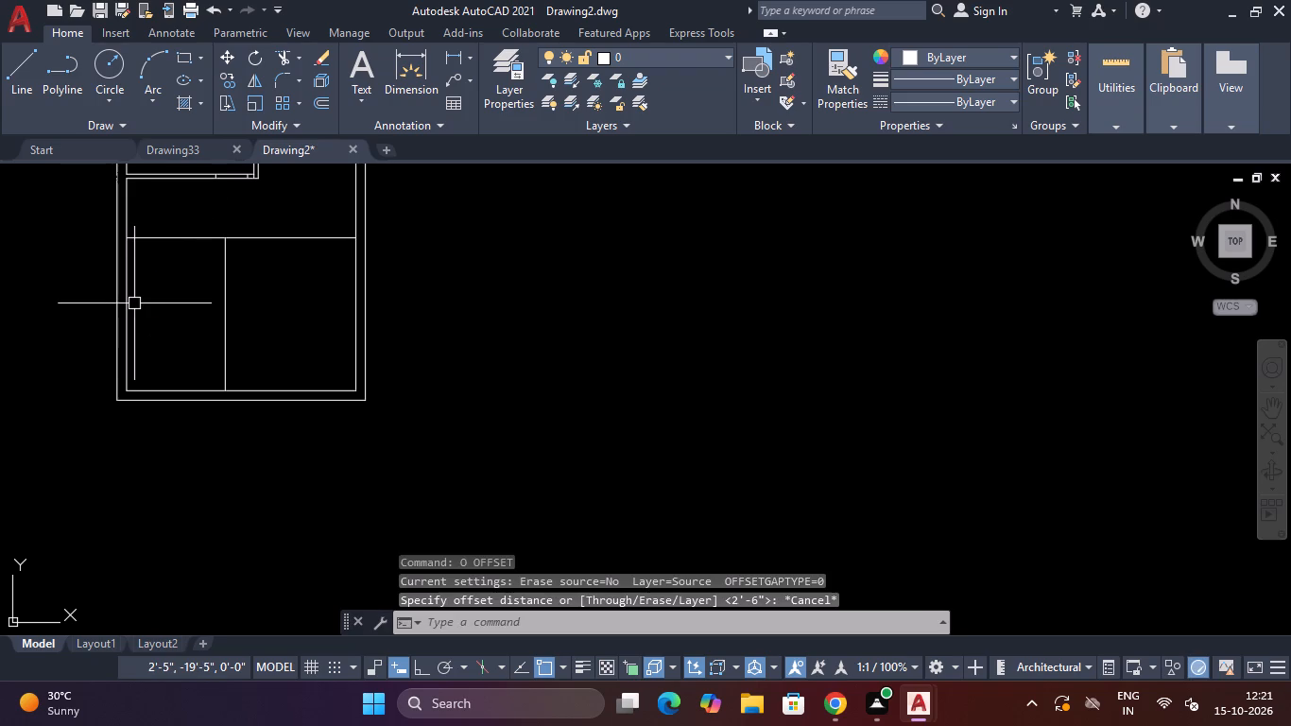
Trim the horizontal dividing line between the vertical line and the right inner wall.
type("TR")
key("space")
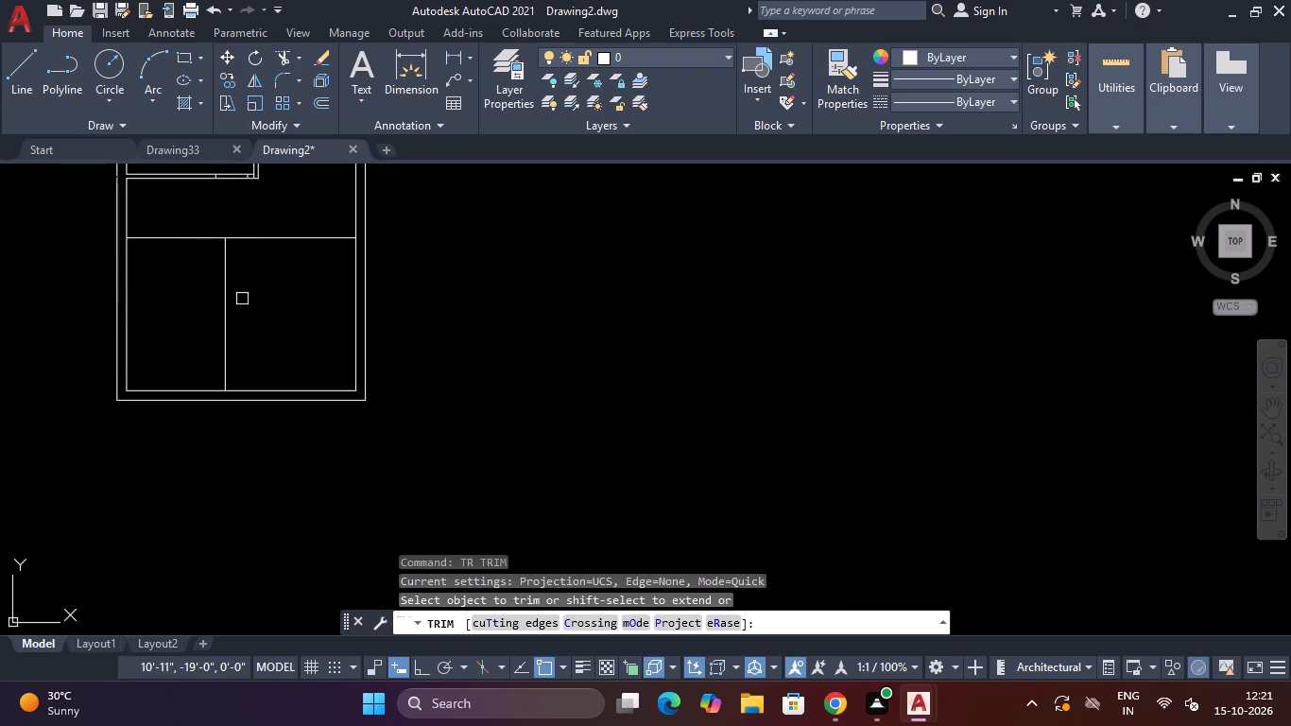
left_click(242, 299)
left_click(284, 217)
key("Escape")
key("Escape")
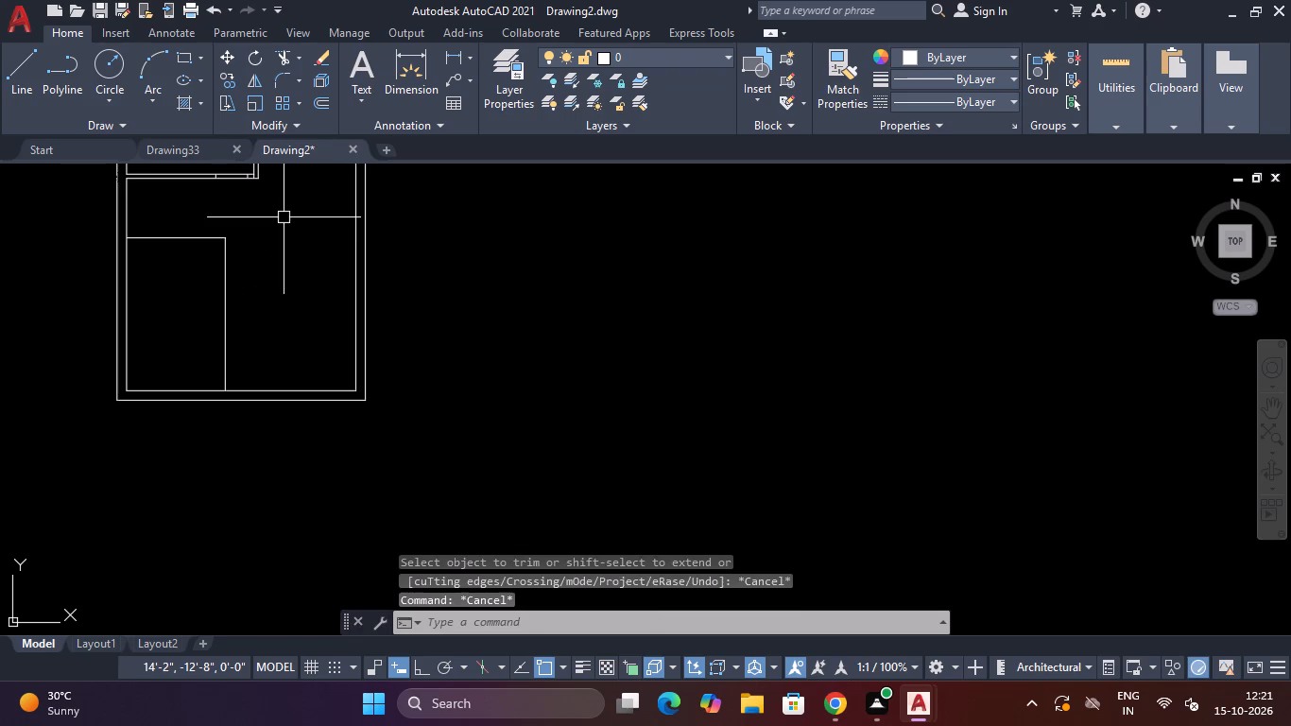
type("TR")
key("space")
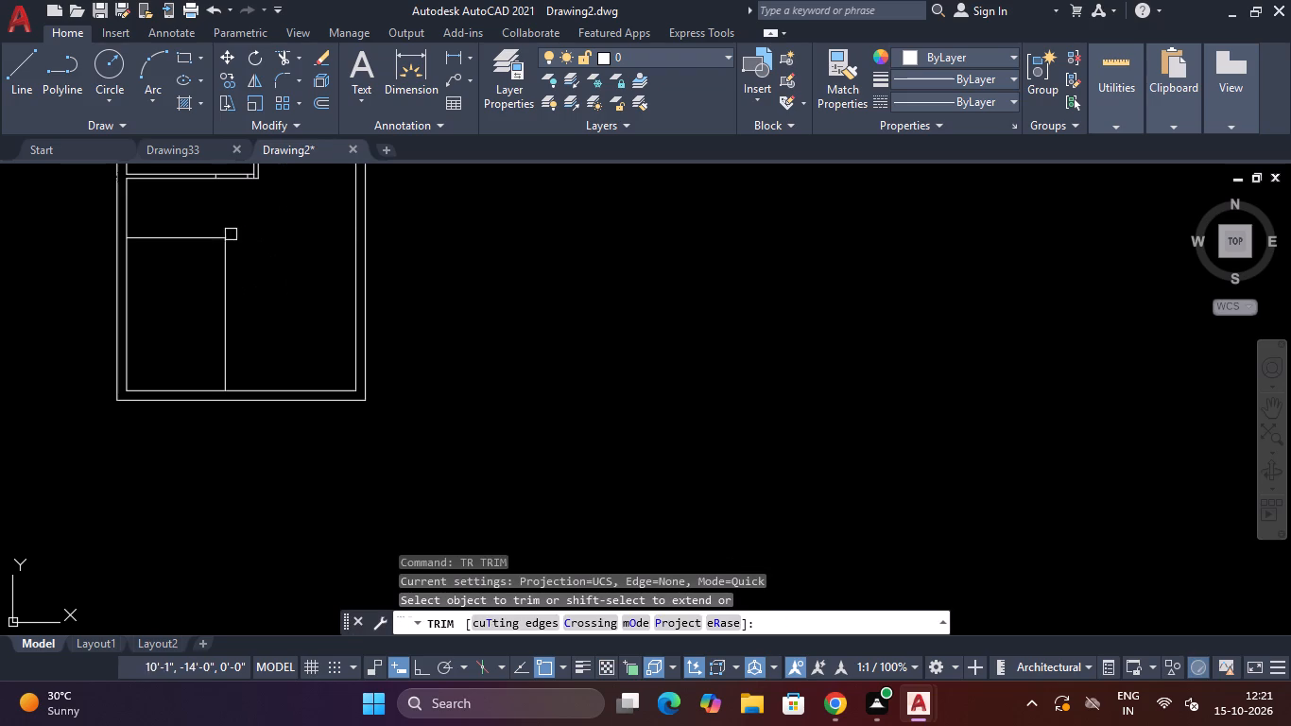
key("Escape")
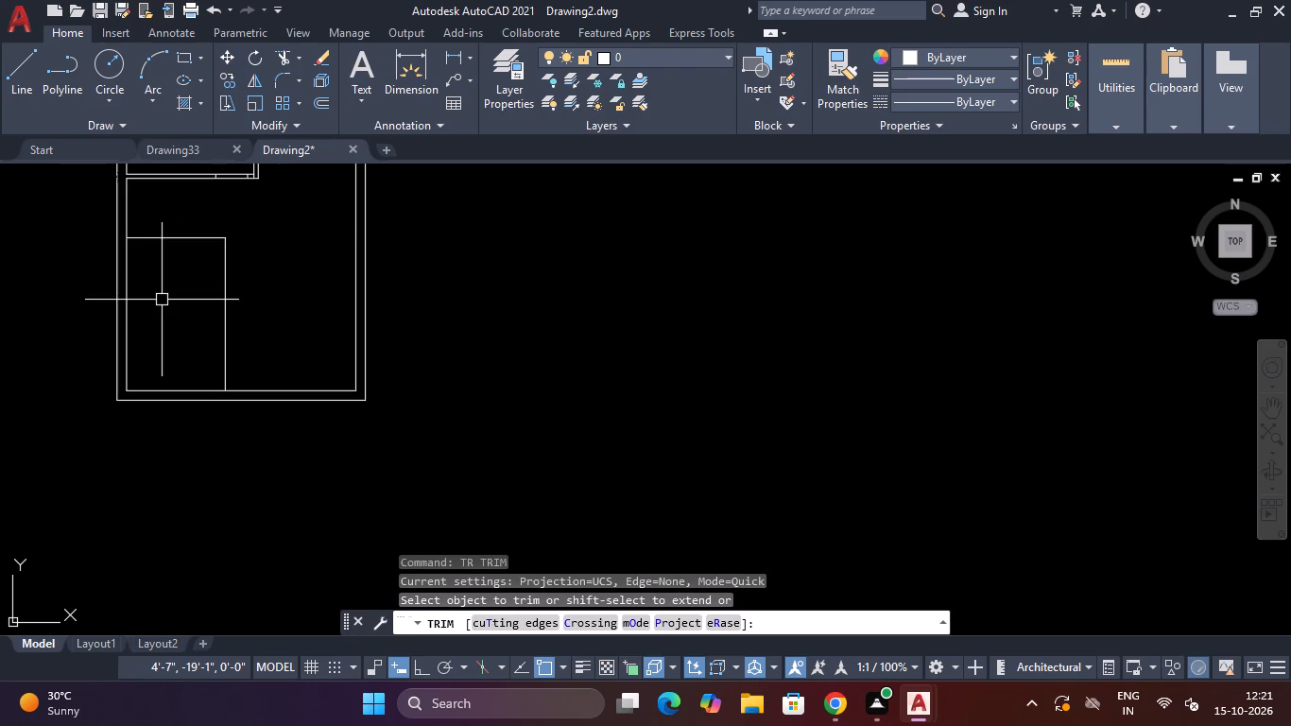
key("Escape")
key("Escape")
Offset the lower-left room's upper line upward and its right line rightward by 4" to form partition walls.
type("O")
key("space")
type("4\"")
key("Return")
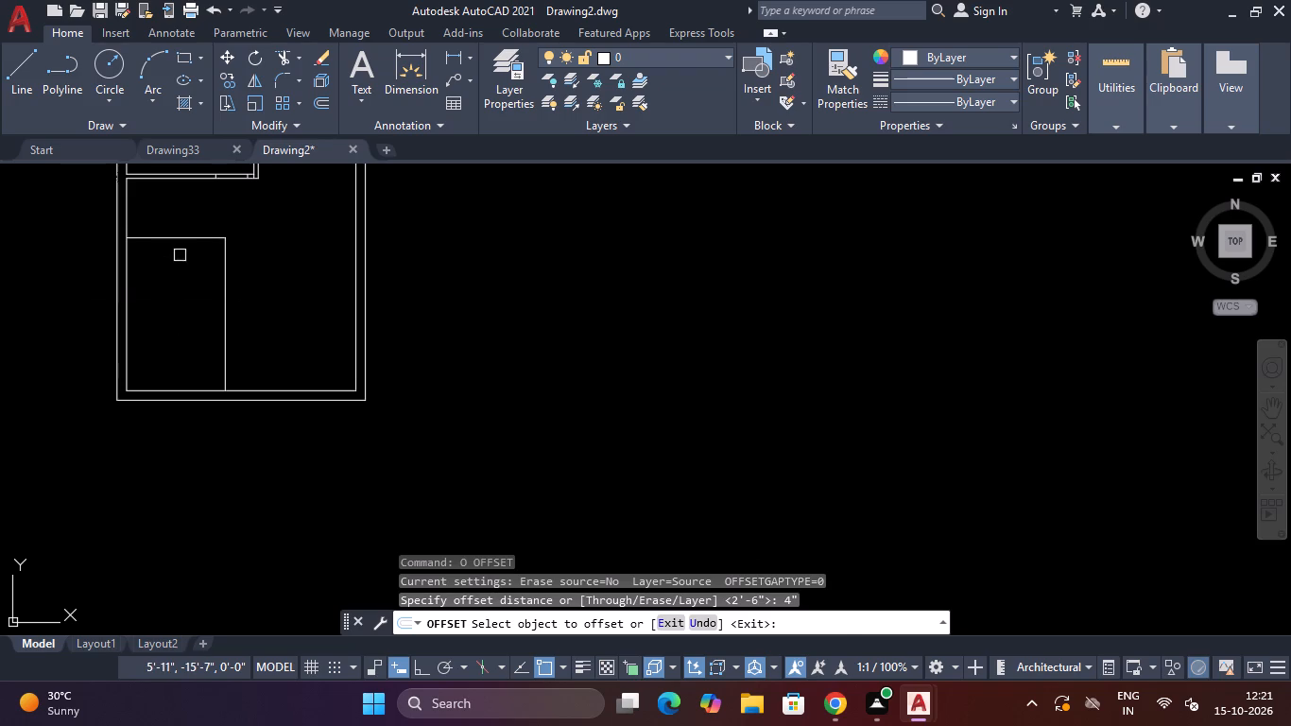
left_click(183, 238)
left_click(182, 225)
left_click(225, 289)
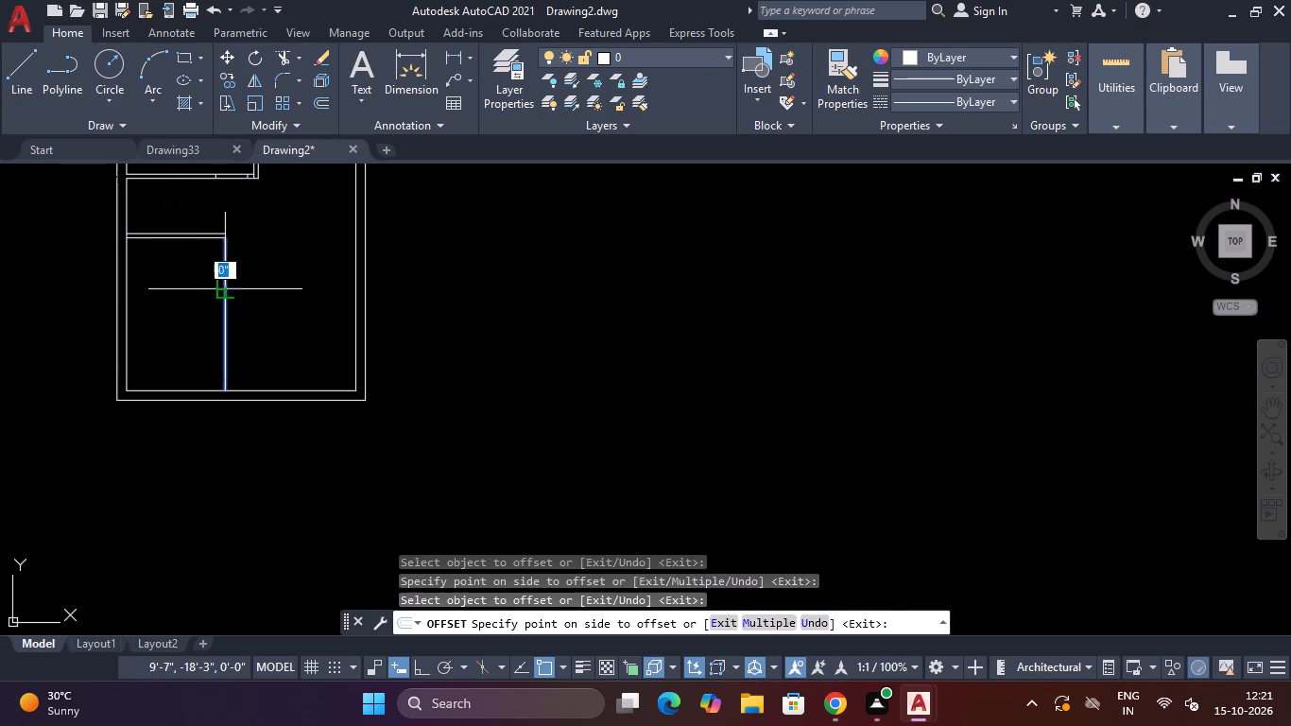
left_click(298, 279)
key("Escape")
key("Escape")
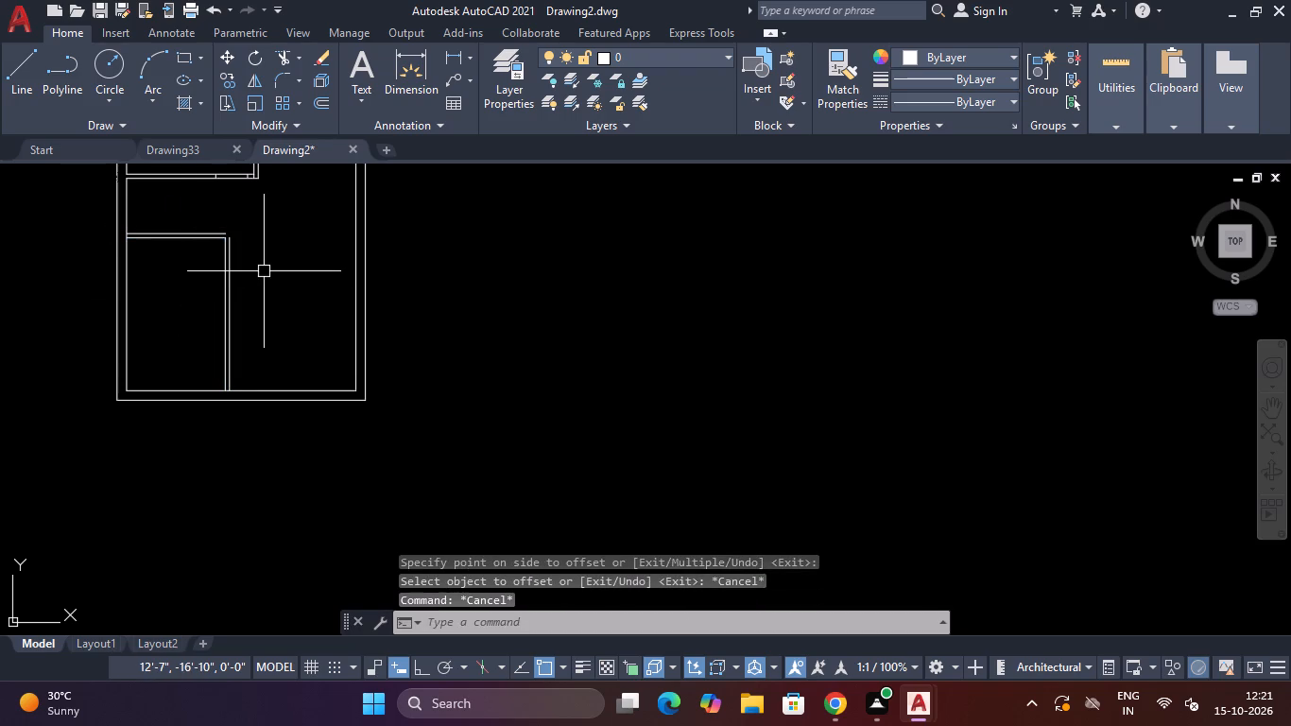
Draw two 4" line segments closing the outer upper-right corner of the lower-left room's partition walls.
type("L")
key("space")
scroll(248, 257, "up", 3)
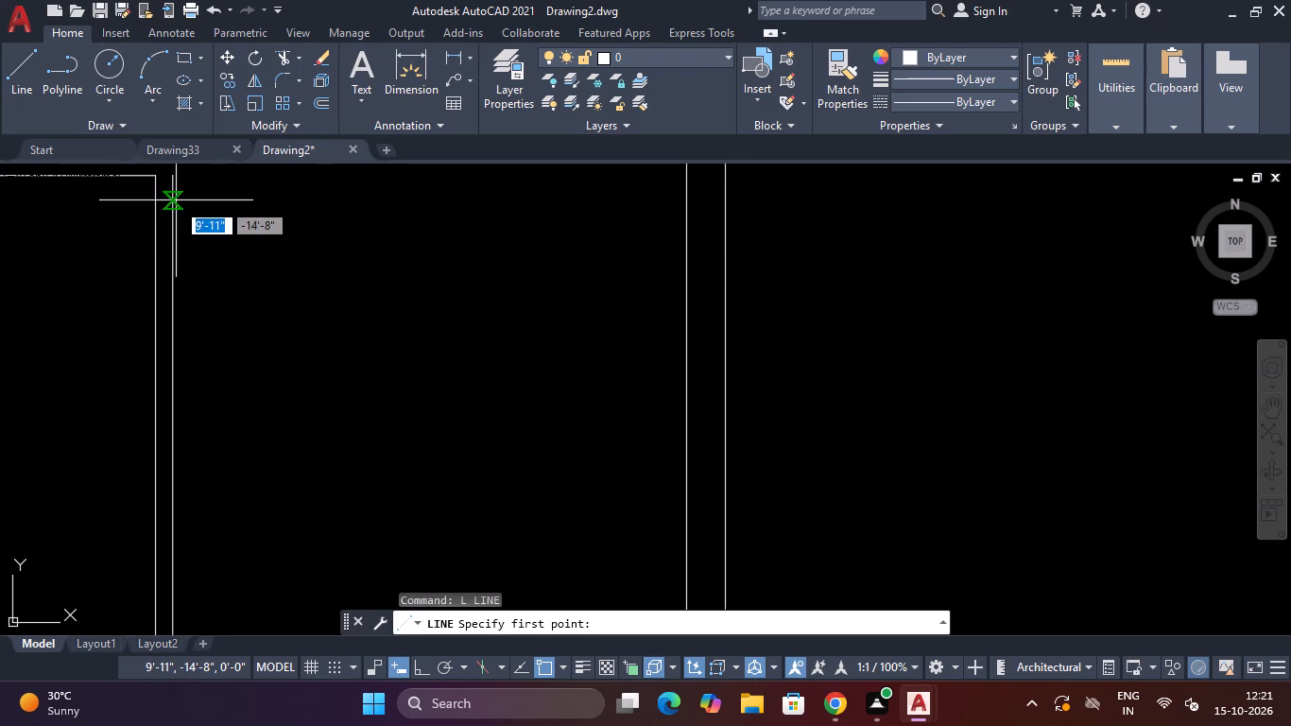
scroll(176, 203, "down", 4)
scroll(144, 172, "up", 4)
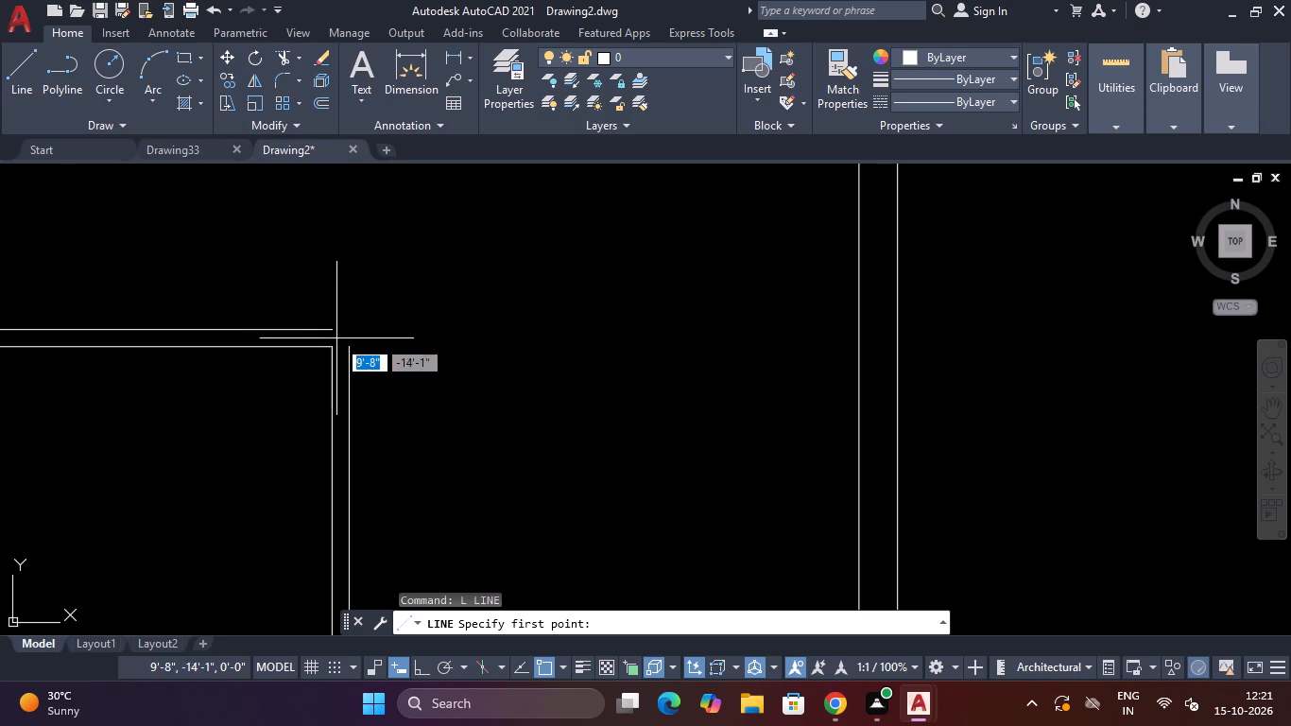
left_click(336, 327)
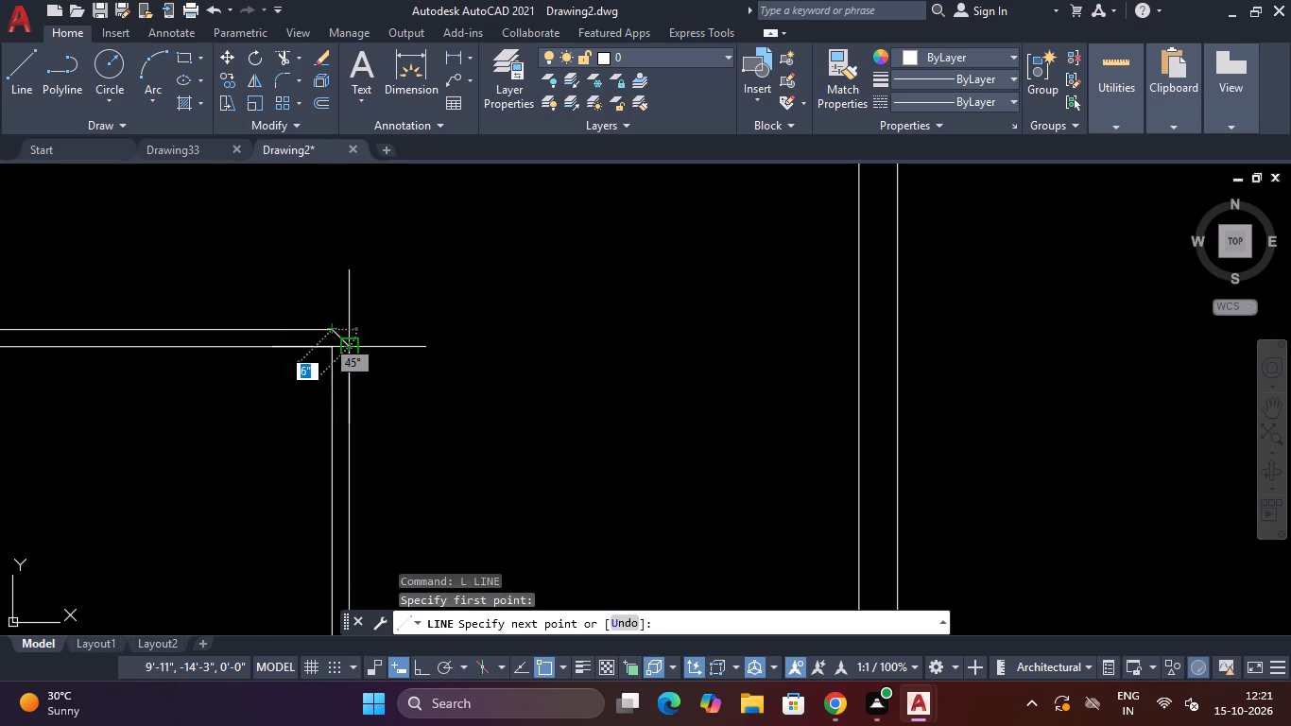
left_click(348, 325)
left_click(345, 344)
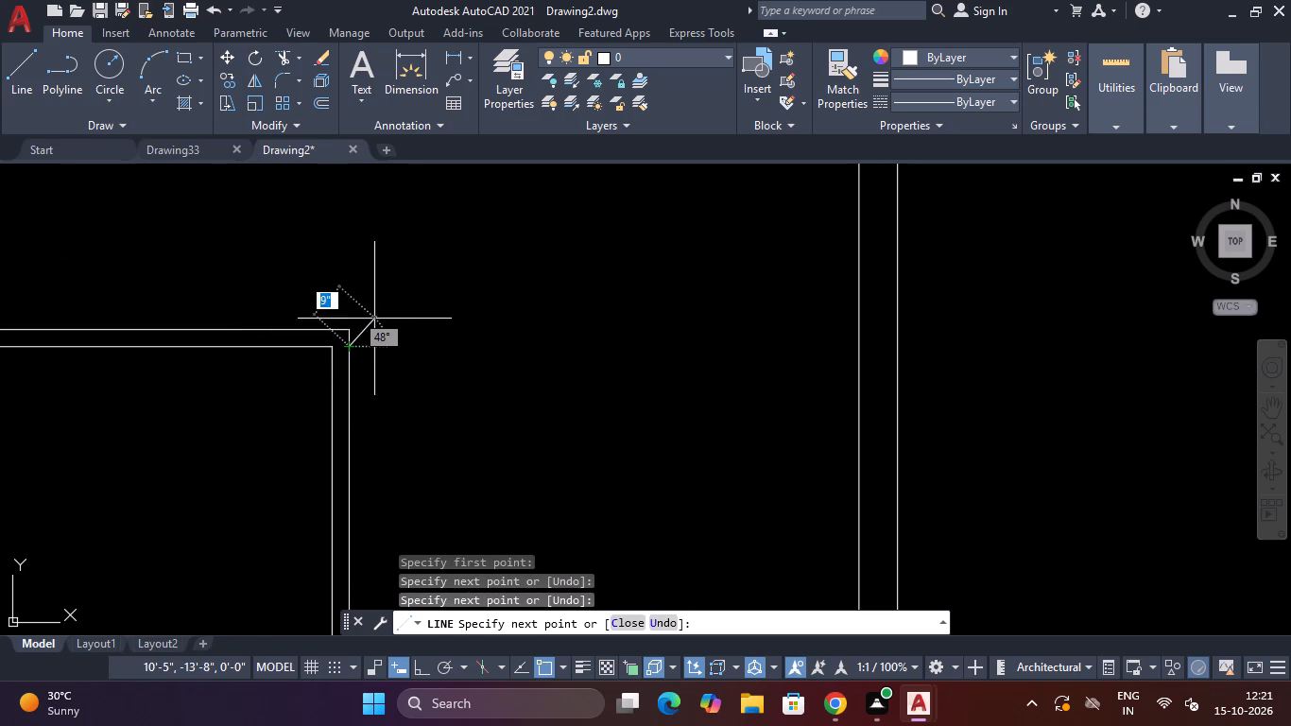
key("Escape")
Trim the left inner wall line between the two faces of the lower-left room's upper partition.
scroll(374, 317, "down", 3)
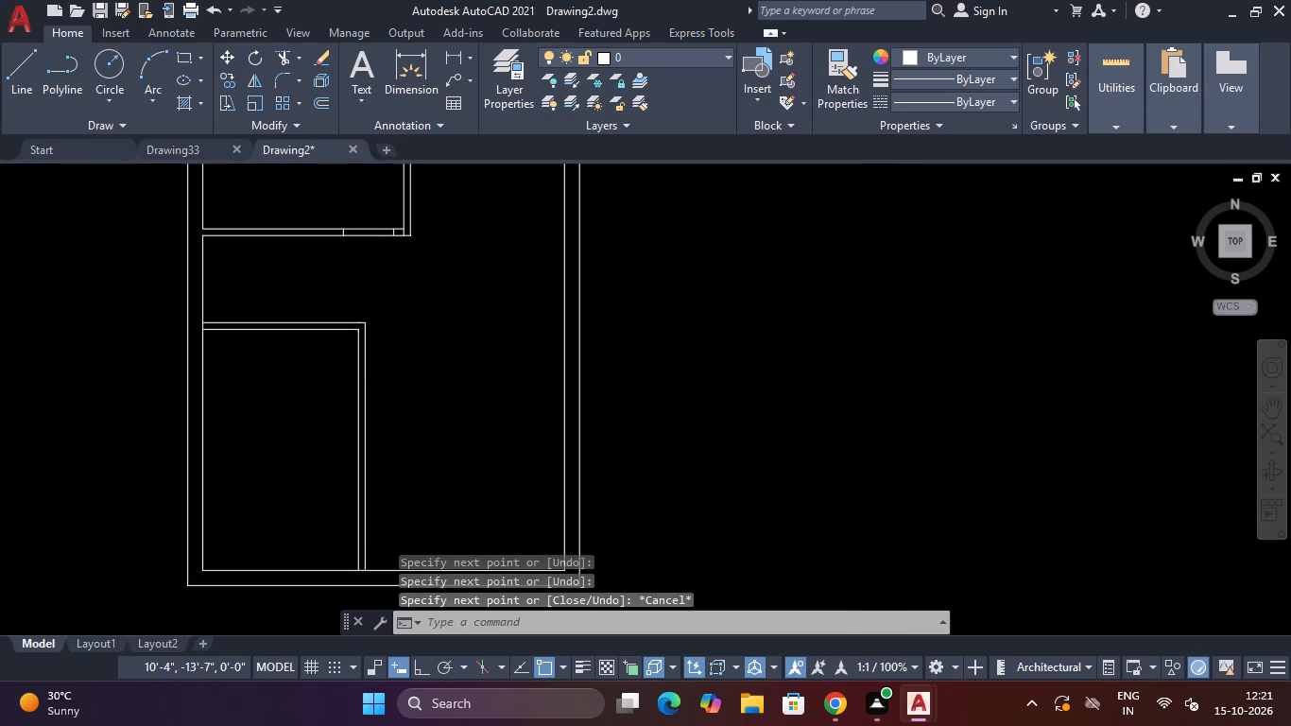
scroll(381, 362, "down", 2)
scroll(392, 369, "up", 1)
key("Escape")
key("Escape")
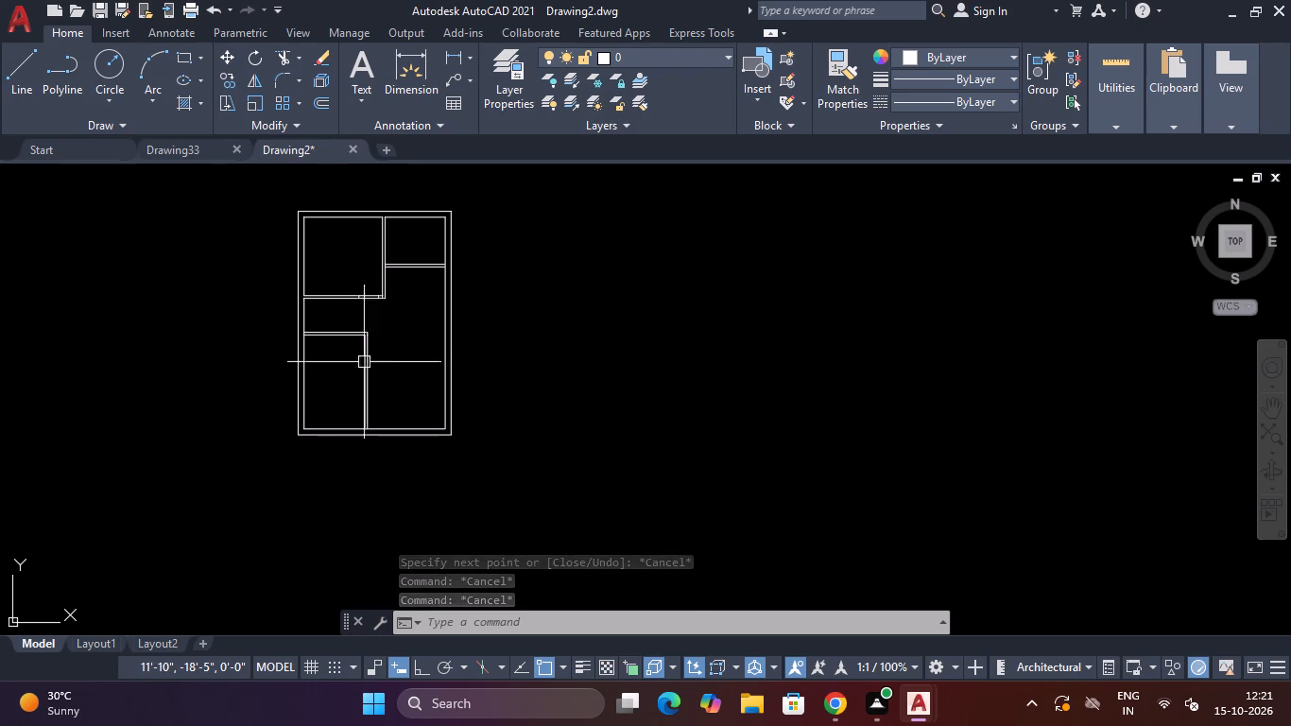
scroll(322, 315, "up", 2)
key("Escape")
key("Escape")
type("TR")
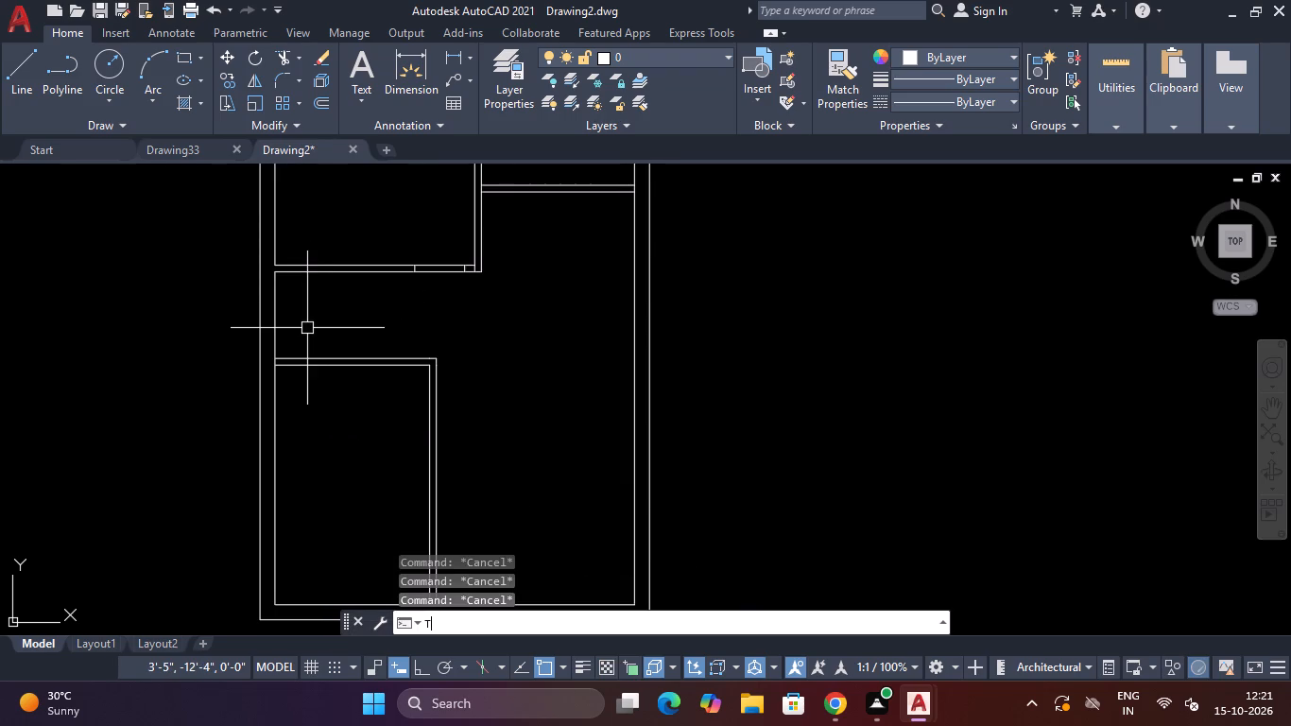
key("space")
scroll(287, 363, "up", 4)
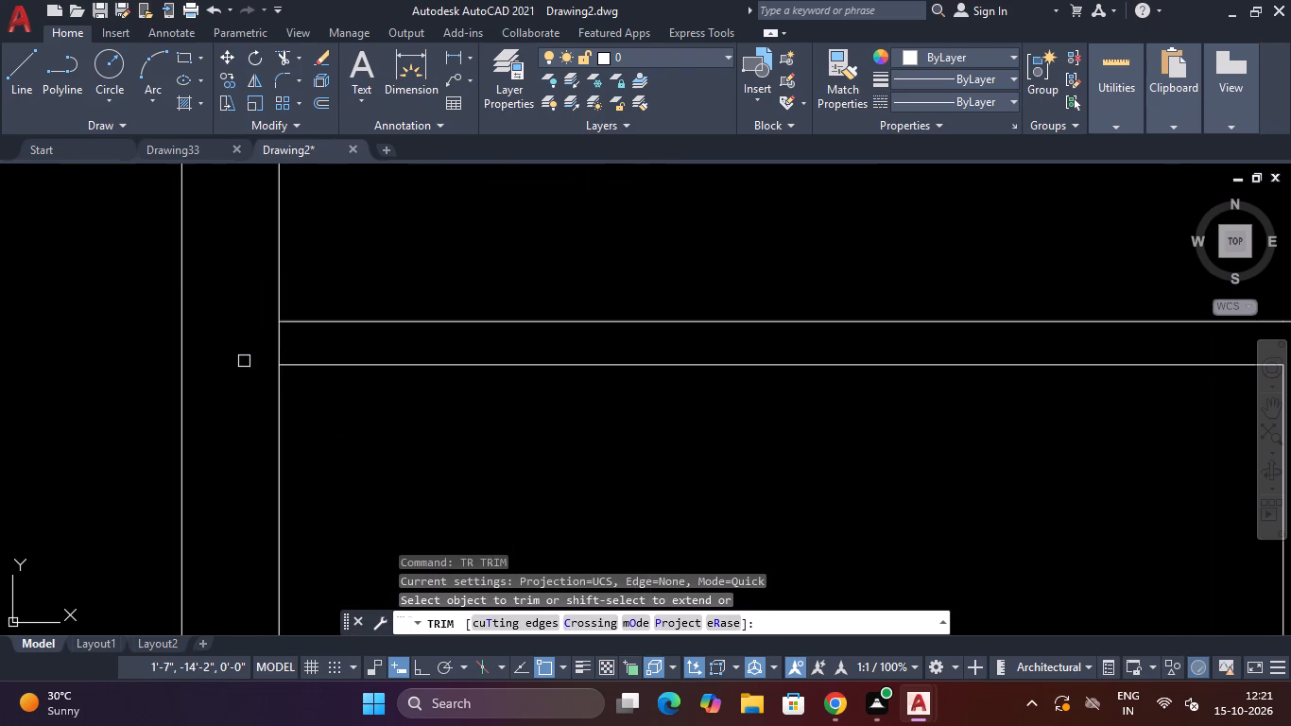
left_click(266, 339)
left_click(309, 338)
scroll(315, 333, "down", 4)
key("Escape")
key("Escape")
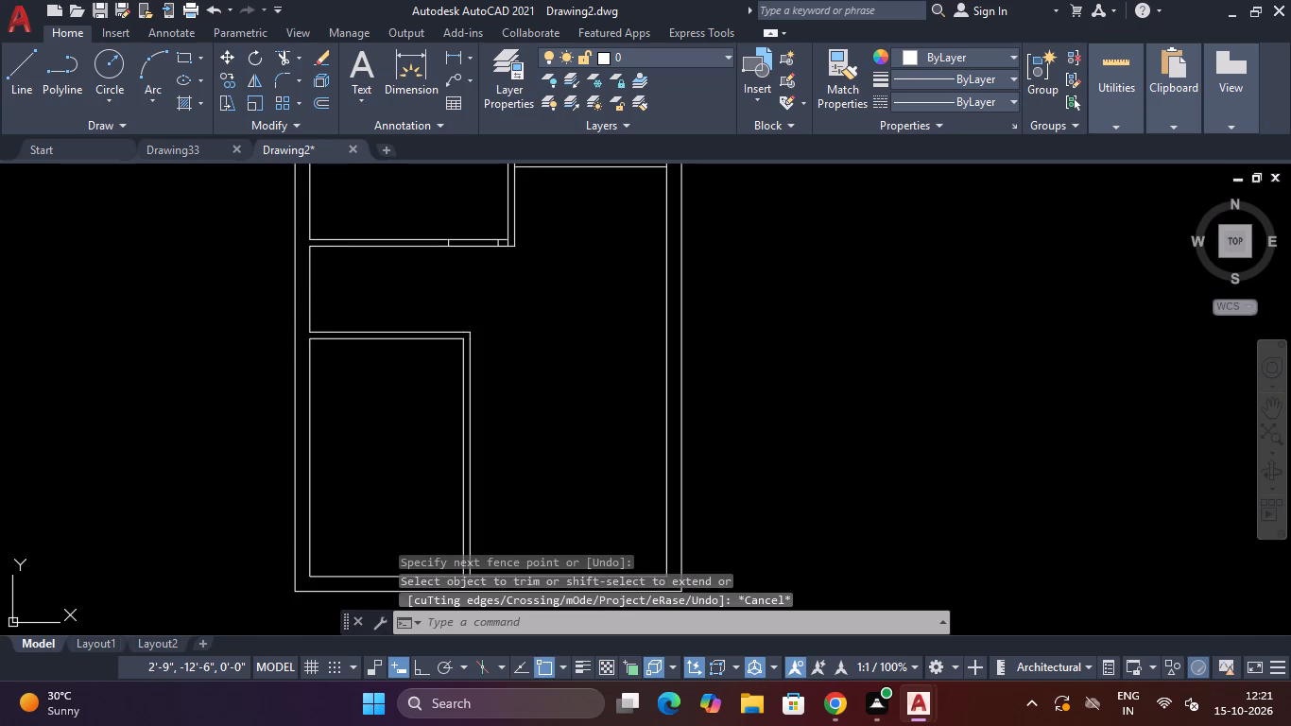
Offset the left inner wall line between the upper-left and lower-left rooms 5' to the right.
type("O")
key("space")
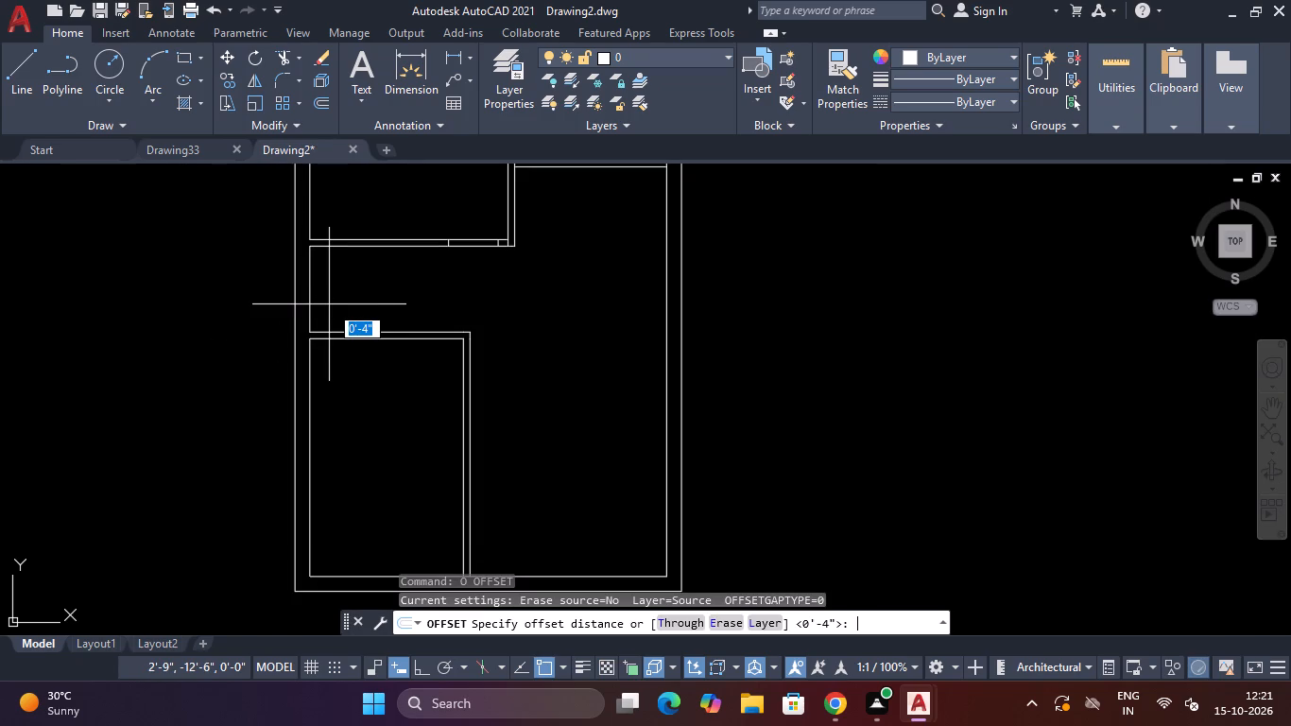
type("6'")
key("Return")
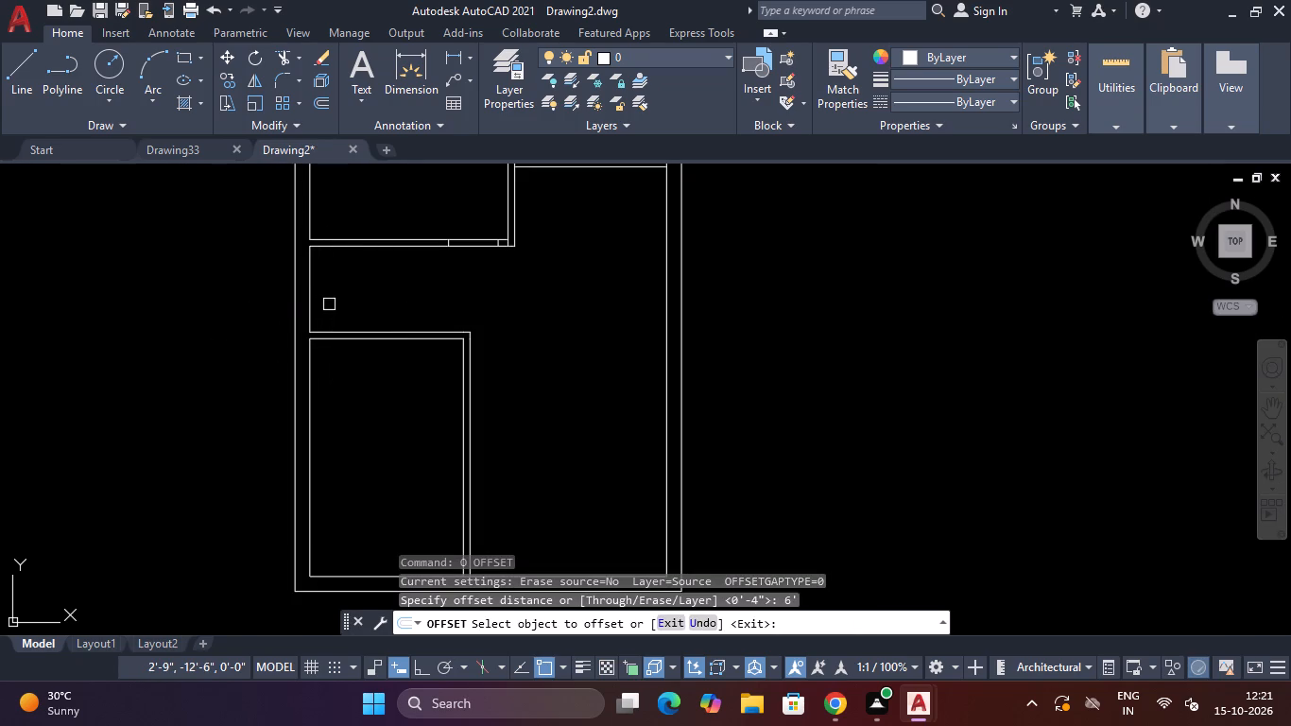
left_click(305, 294)
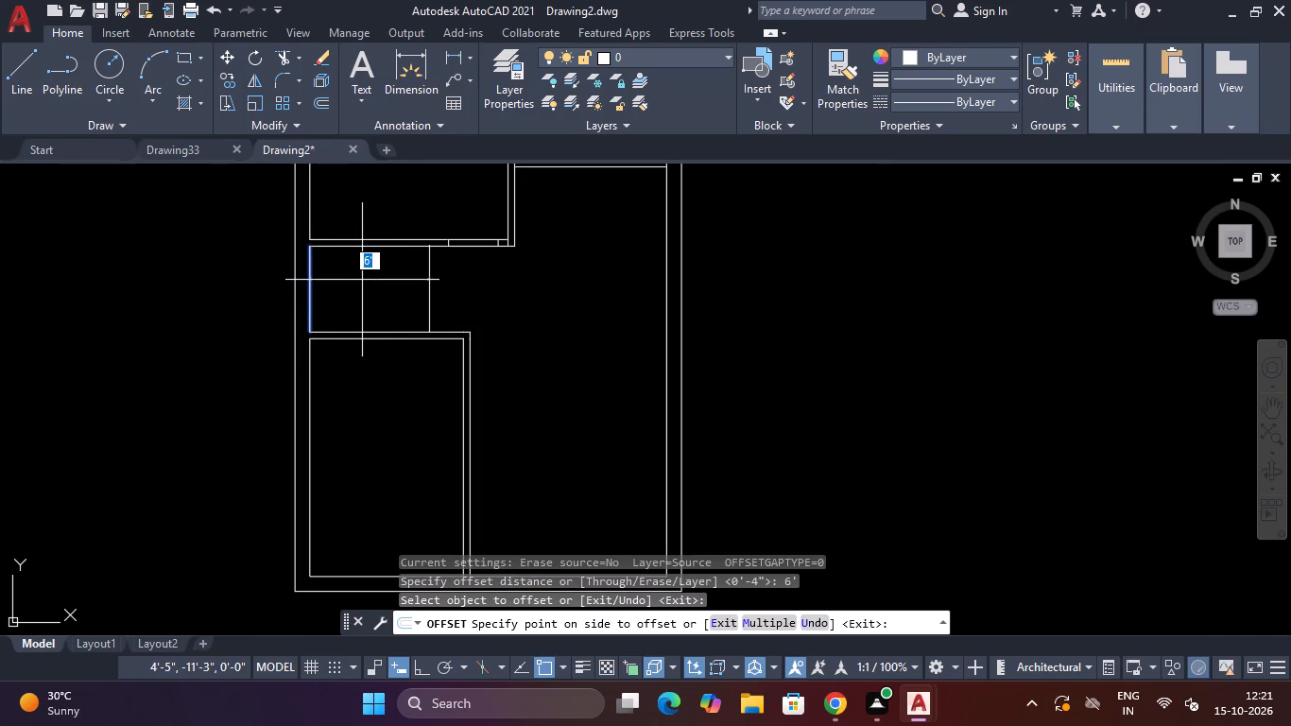
type("5'")
key("Return")
key("Escape")
Offset the new vertical line 4" to the left to form the small middle room's partition wall.
type("O")
key("space")
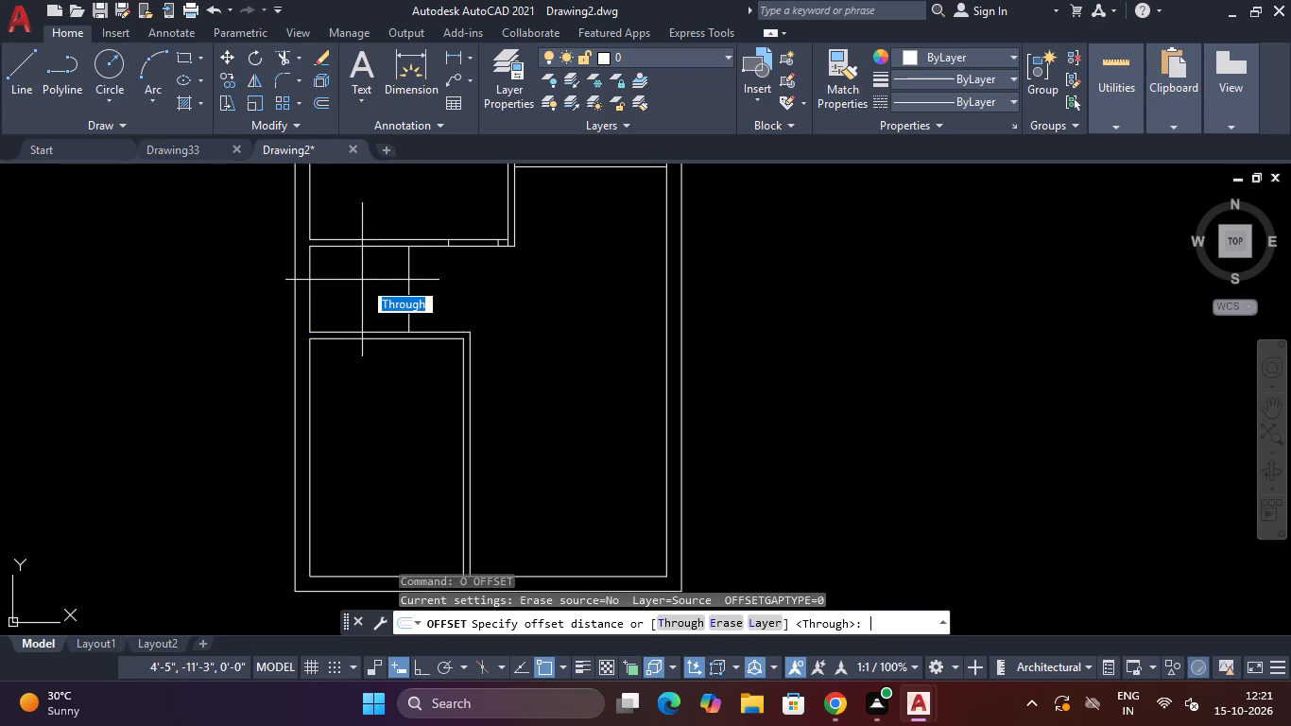
type("4\"")
key("Return")
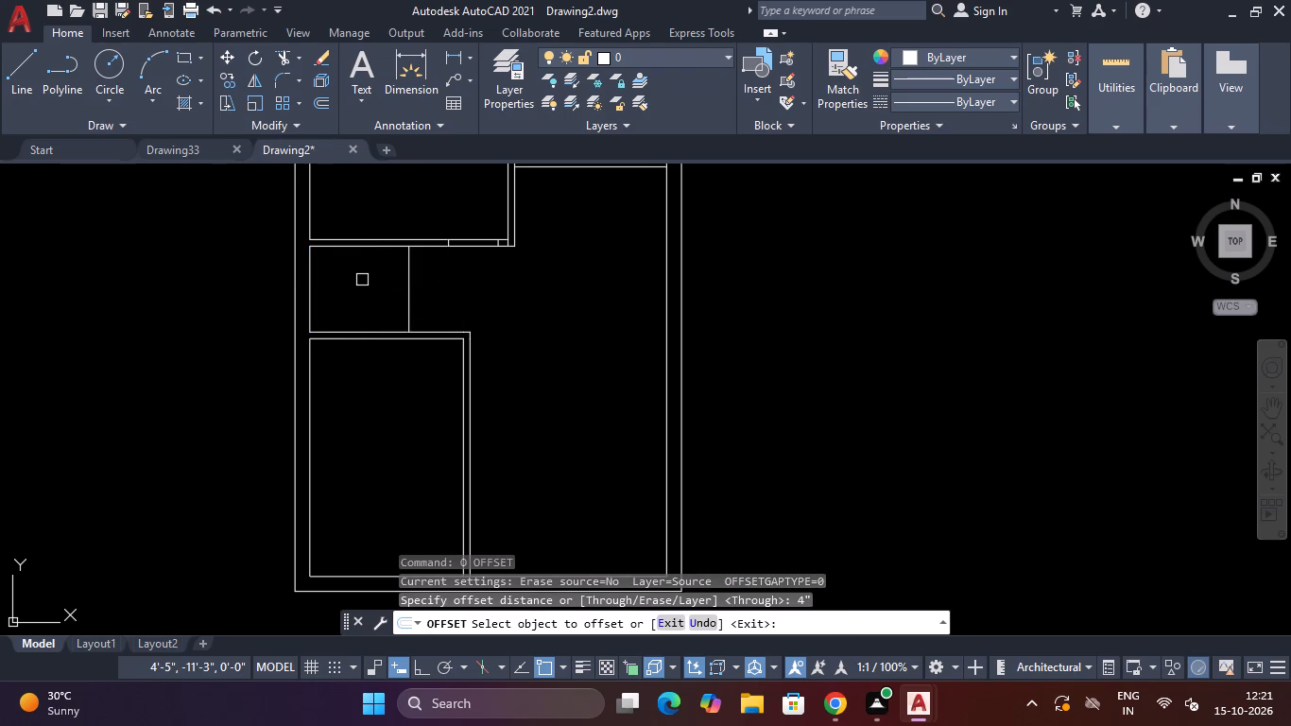
left_click(407, 296)
left_click(393, 292)
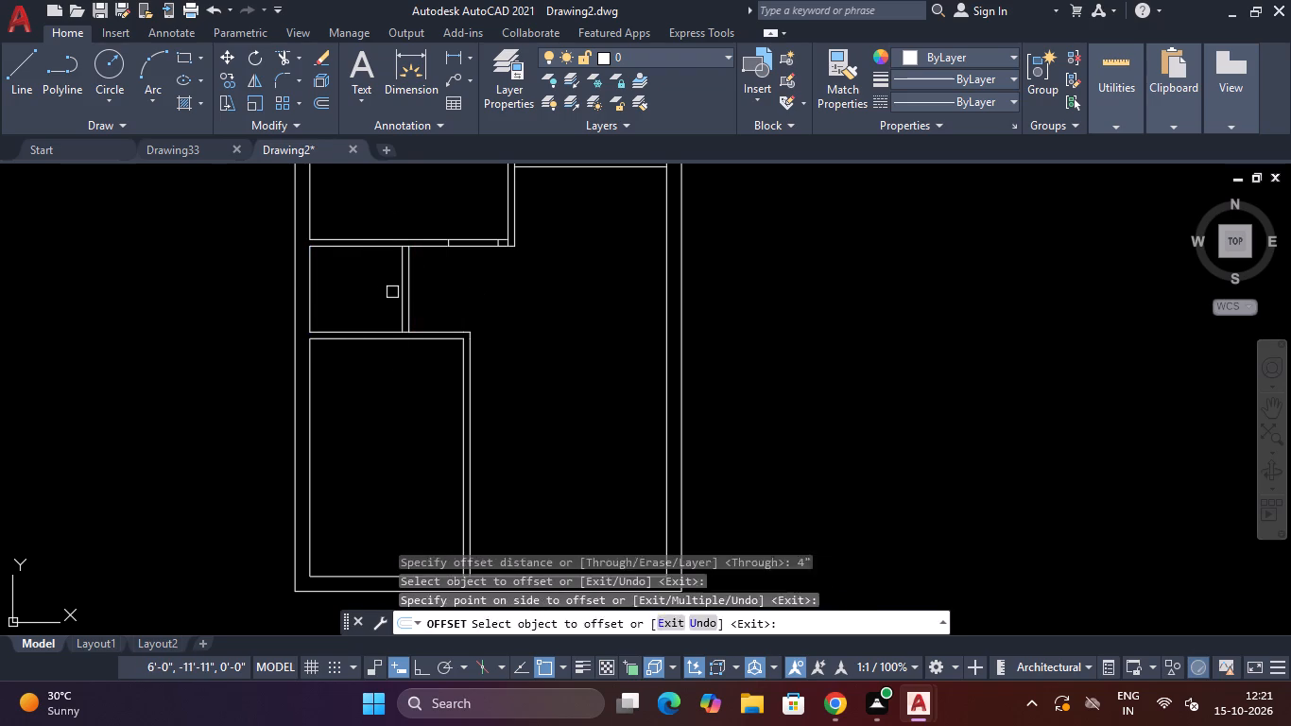
key("Escape")
key("Escape")
key("Escape")
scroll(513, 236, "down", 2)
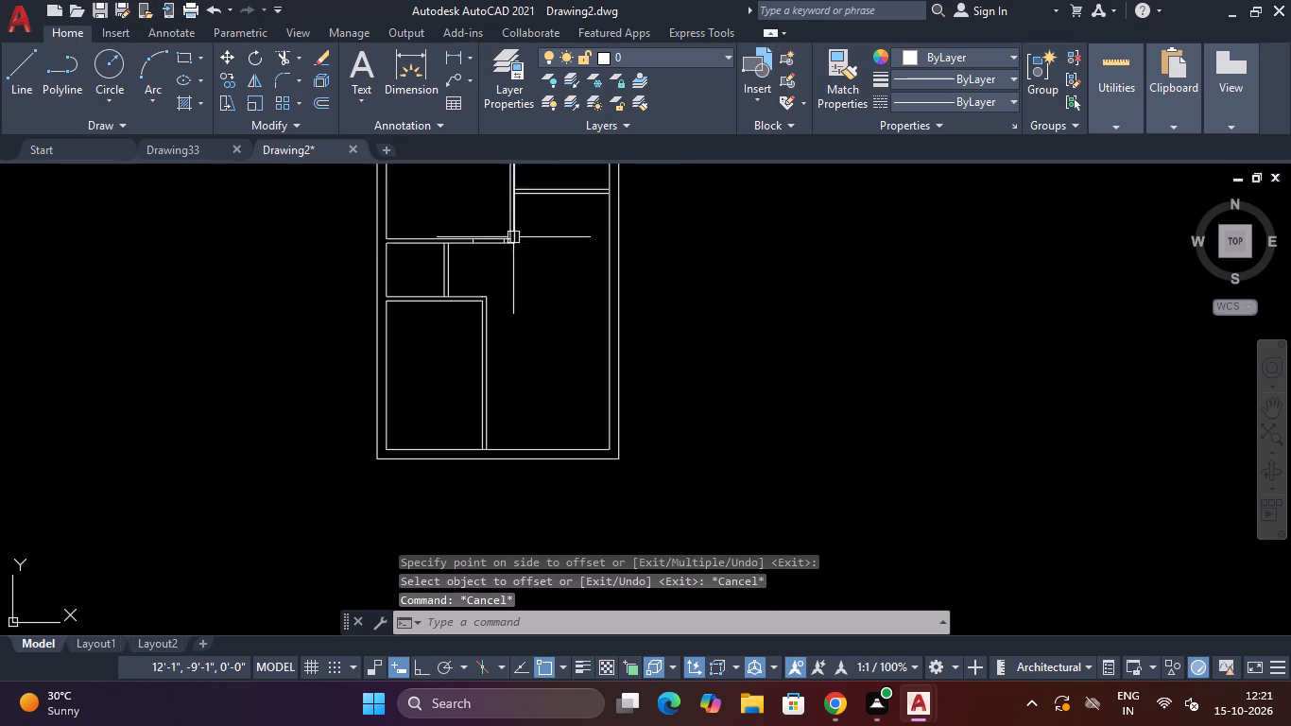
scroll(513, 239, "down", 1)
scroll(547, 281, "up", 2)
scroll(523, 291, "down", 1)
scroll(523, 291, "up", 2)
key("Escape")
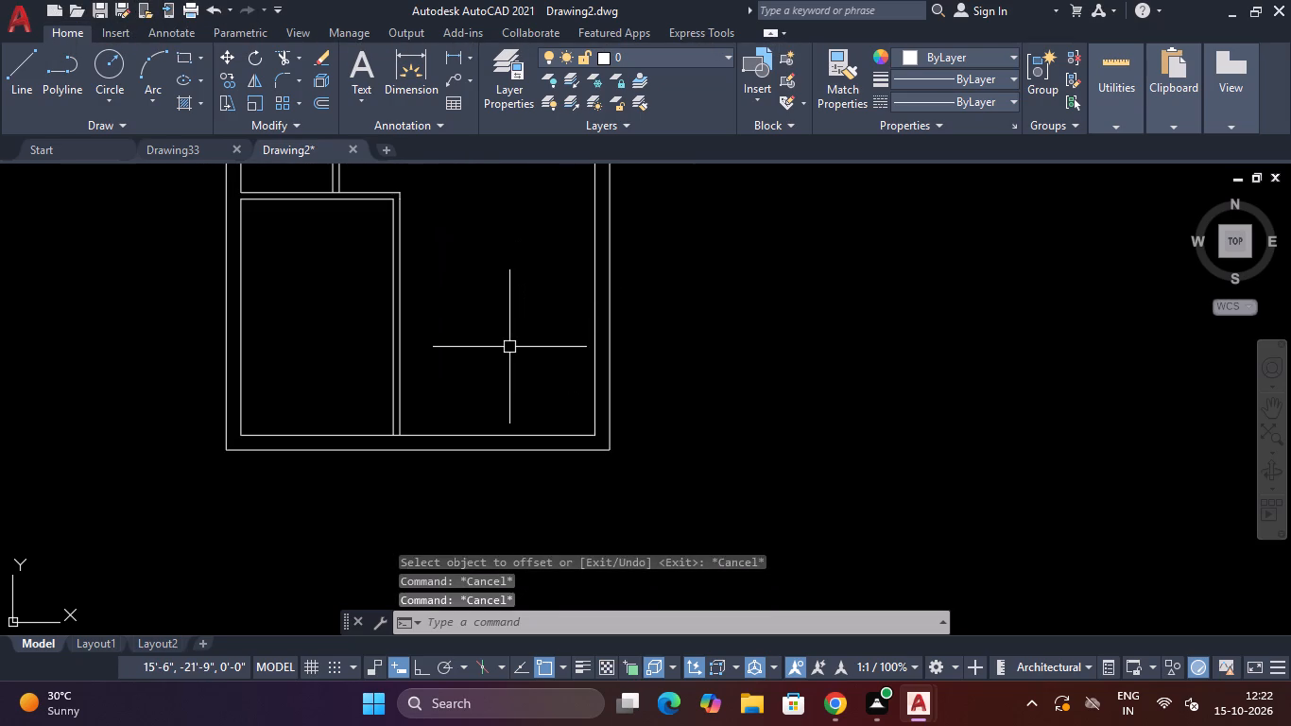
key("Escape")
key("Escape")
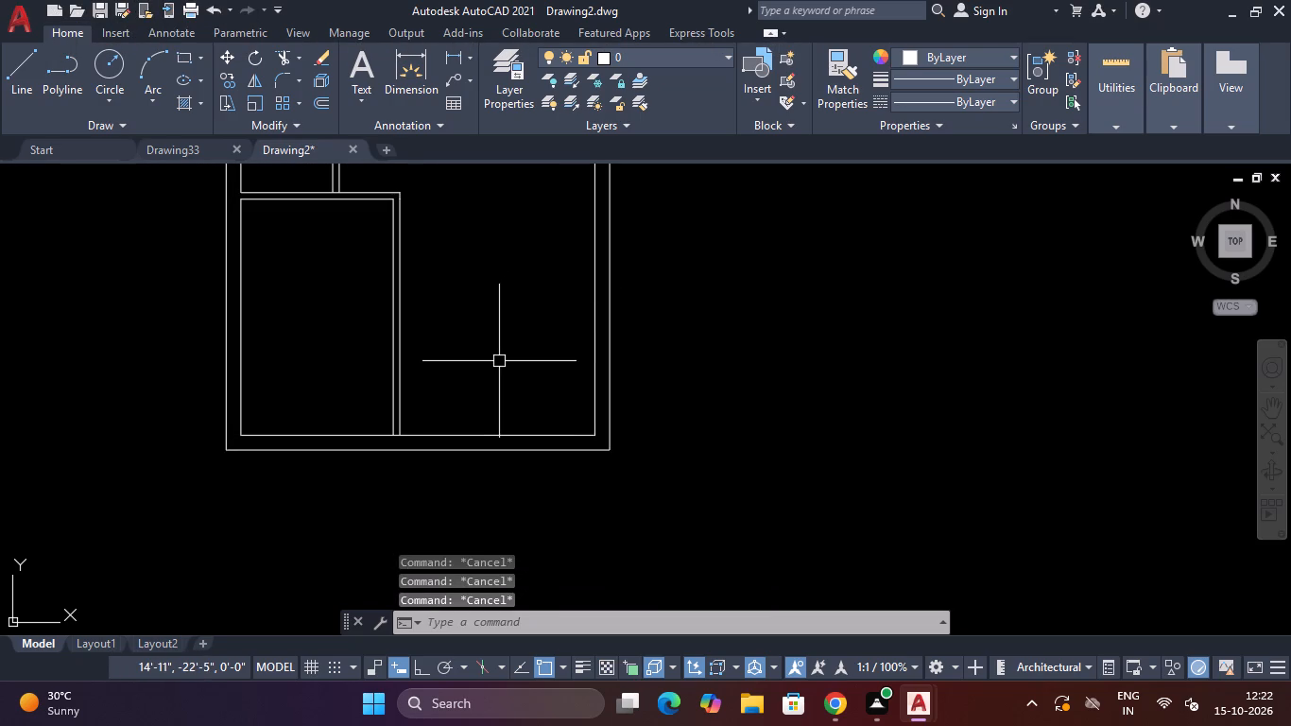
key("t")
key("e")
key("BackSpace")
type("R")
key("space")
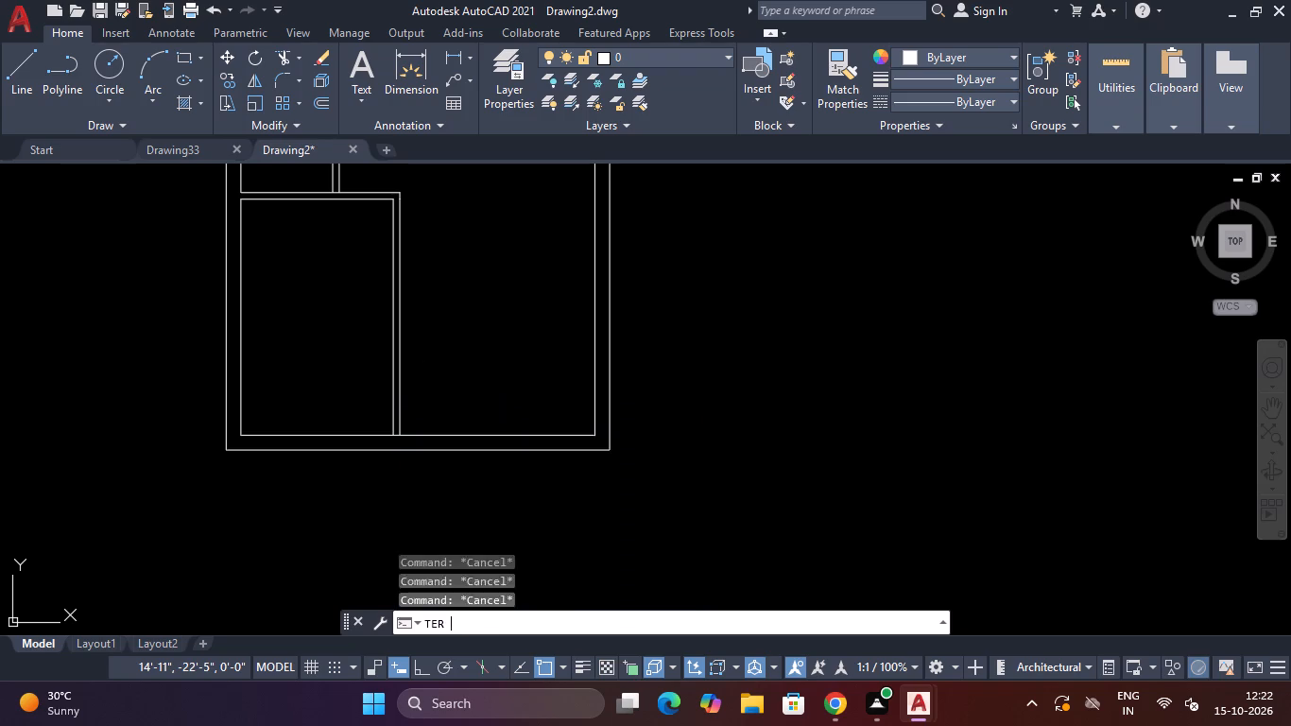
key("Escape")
Trim the bottom inner wall line between the two faces of the lower-left room's right partition.
type("TR")
key("space")
scroll(384, 451, "up", 4)
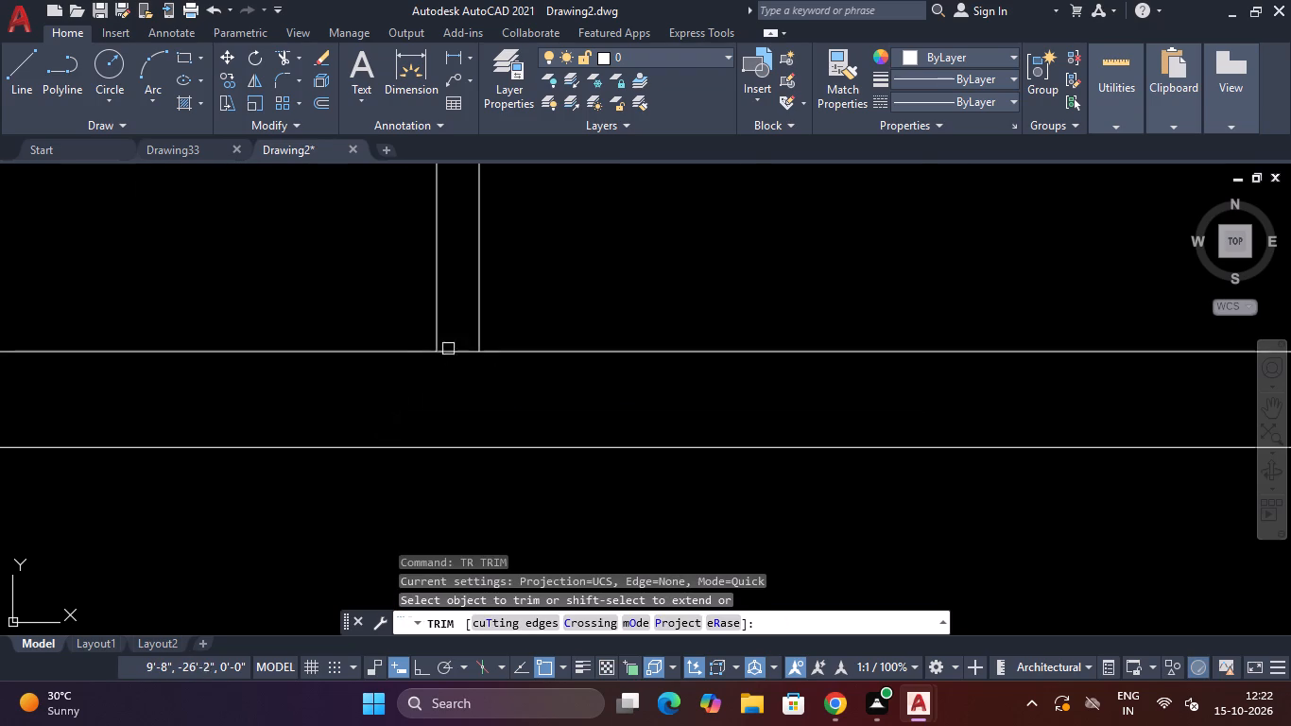
left_click(457, 371)
left_click(456, 328)
Trim the lines across the door opening in the upper-left room's lower partition and the leftover short line at its right corner.
scroll(454, 328, "down", 9)
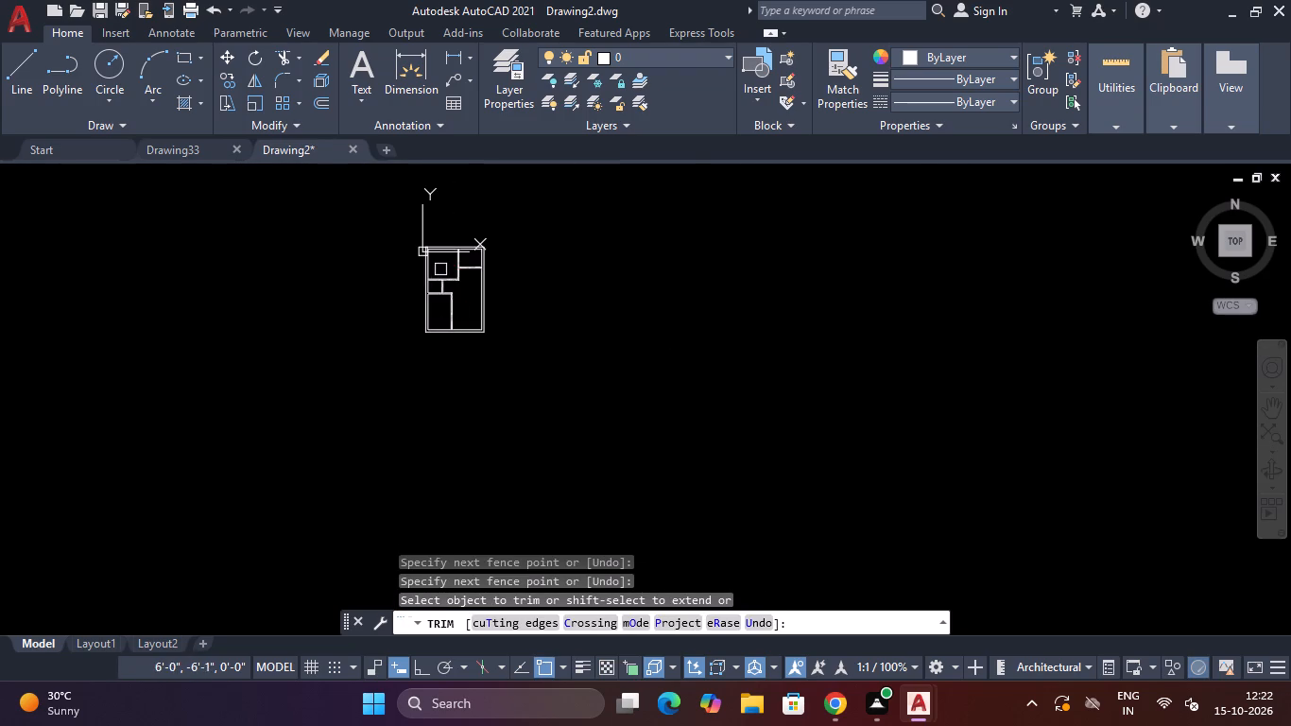
scroll(438, 268, "up", 3)
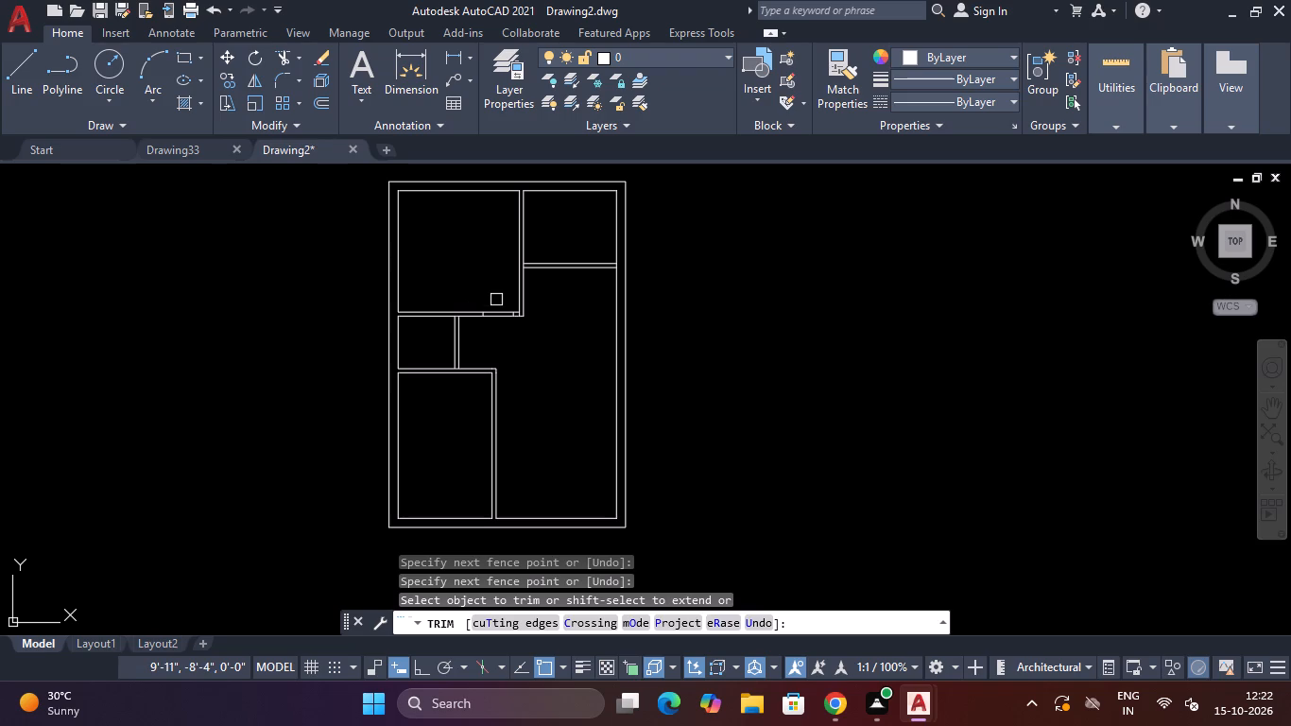
left_click(496, 300)
left_click(492, 332)
scroll(524, 296, "up", 5)
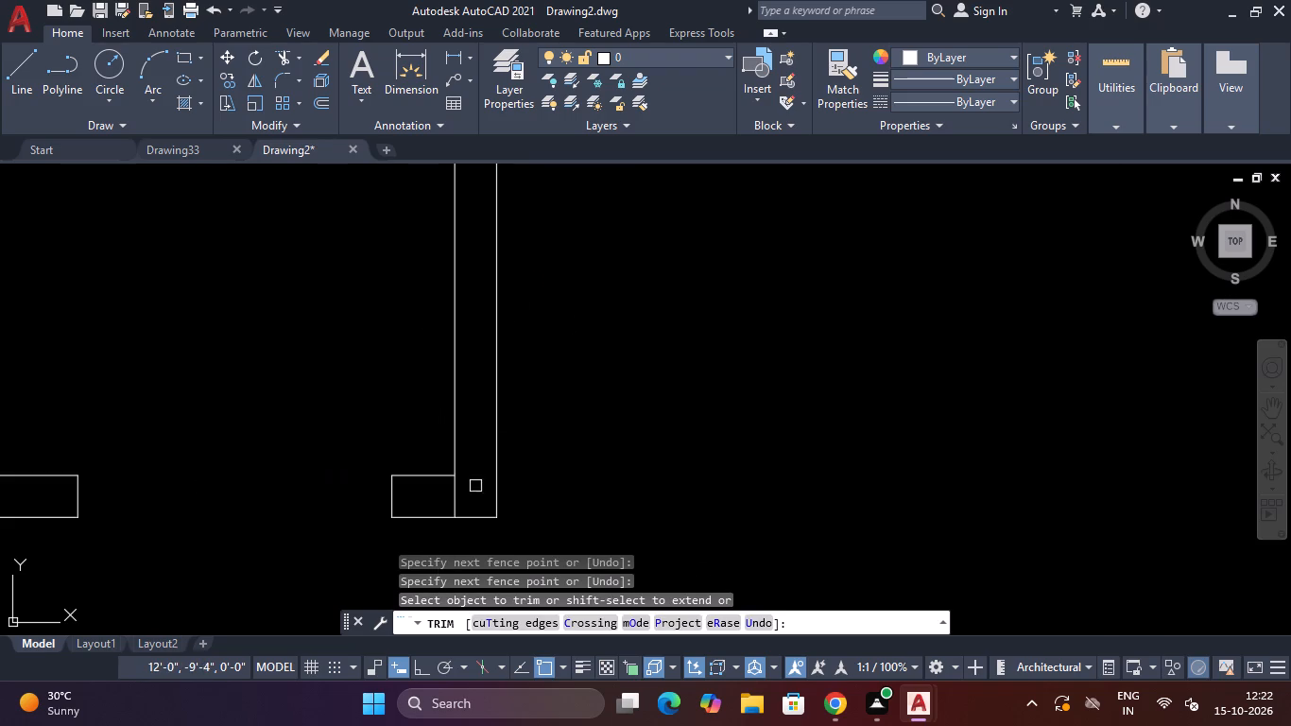
left_click(457, 491)
scroll(473, 472, "down", 5)
key("Escape")
key("Escape")
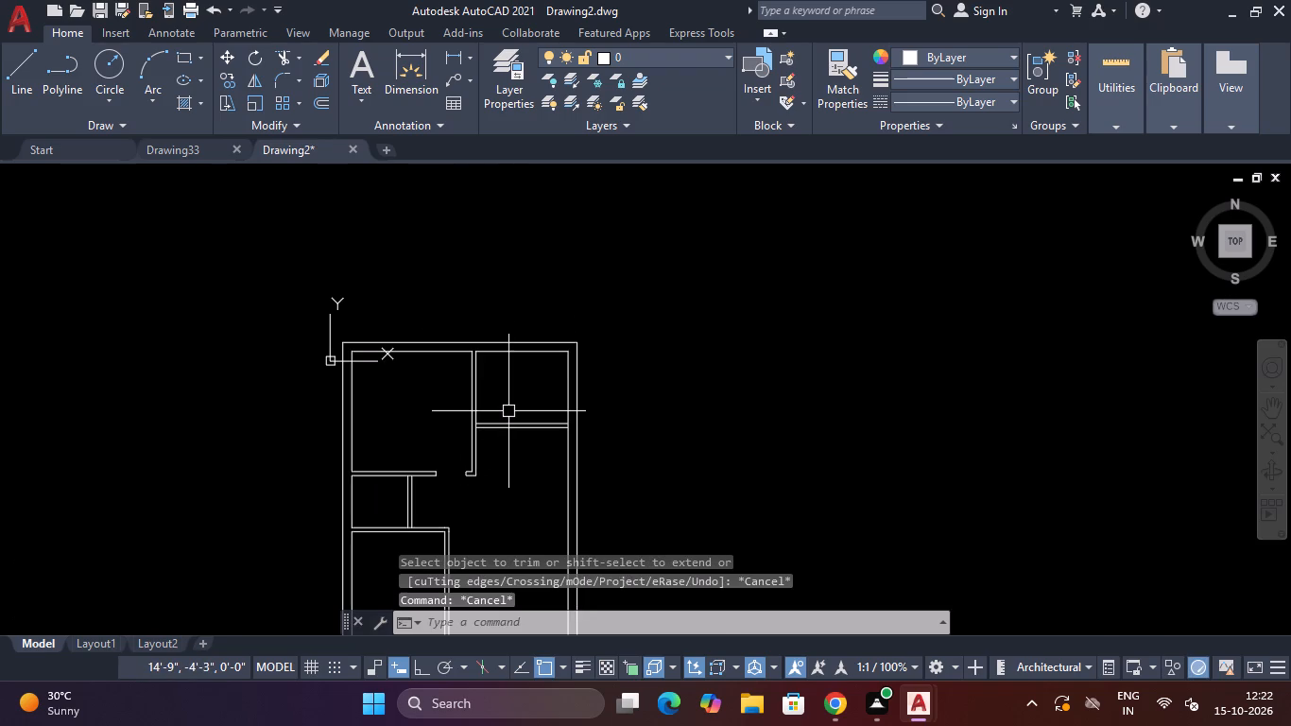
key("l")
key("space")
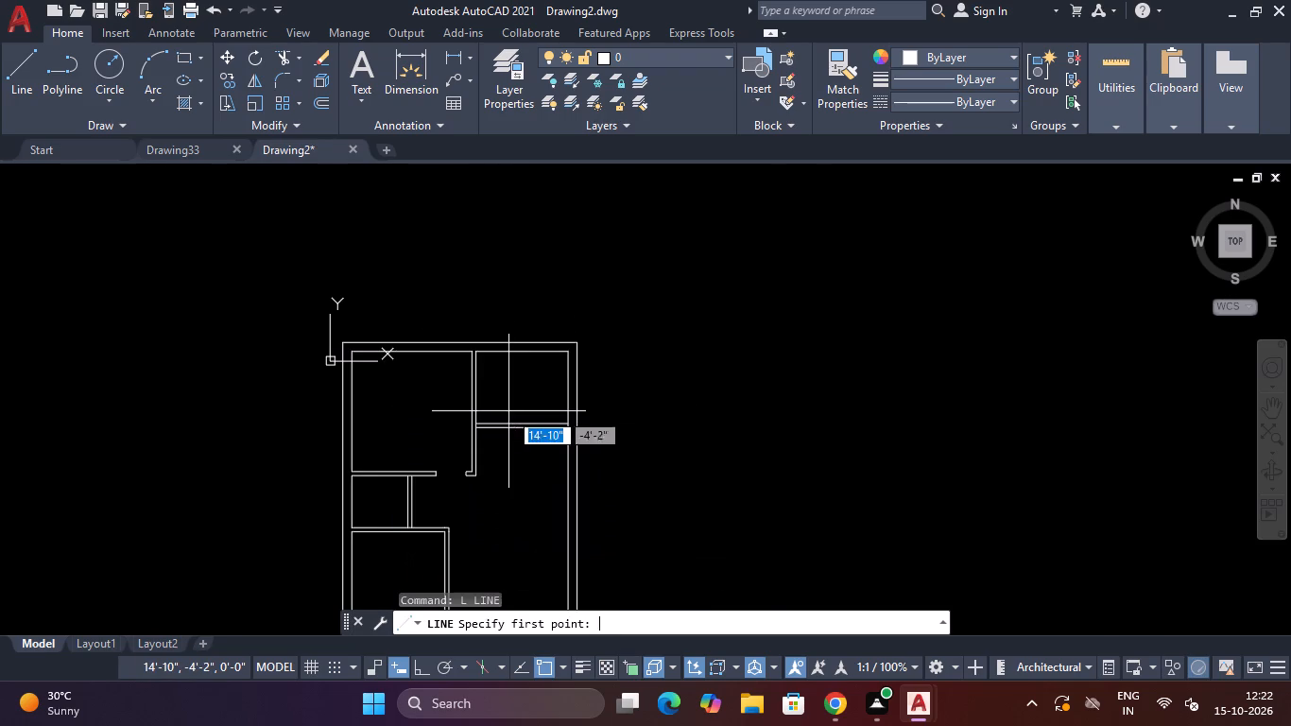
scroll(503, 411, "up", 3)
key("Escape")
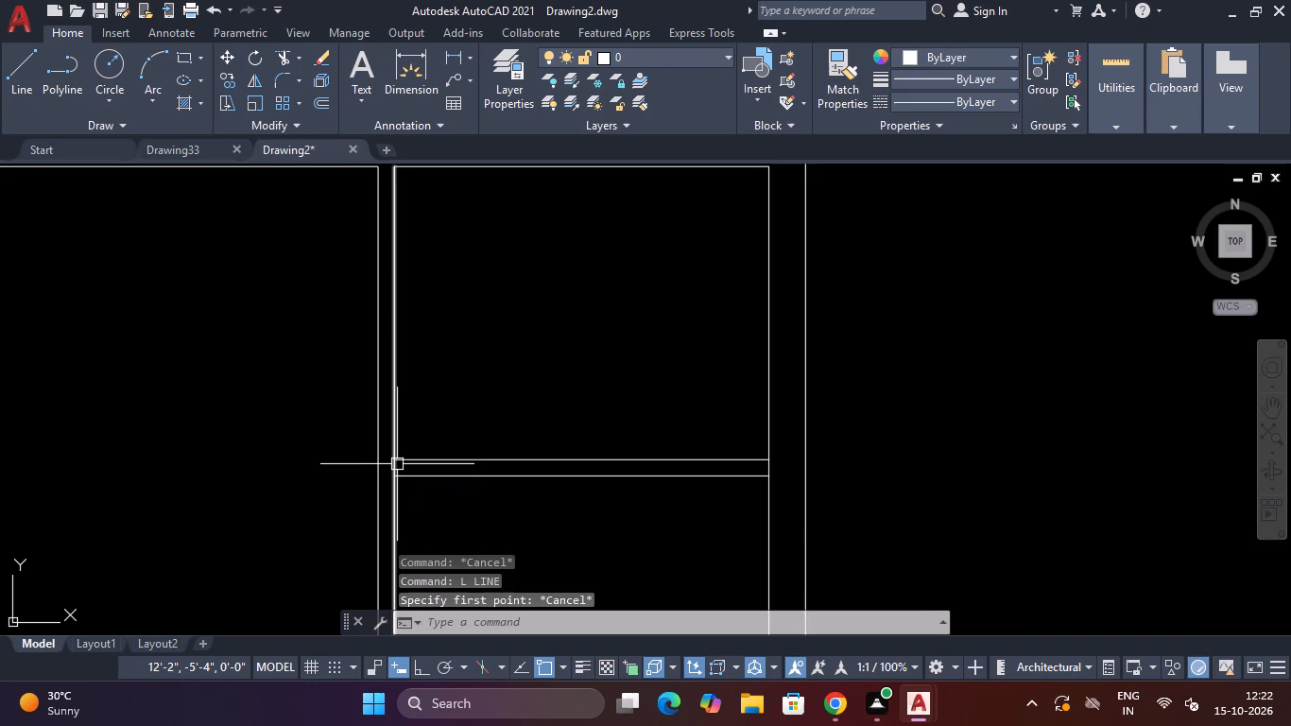
Trim the vertical partition's right face between the two lines of the upper-right room's lower partition.
type("TR")
key("space")
scroll(375, 471, "up", 4)
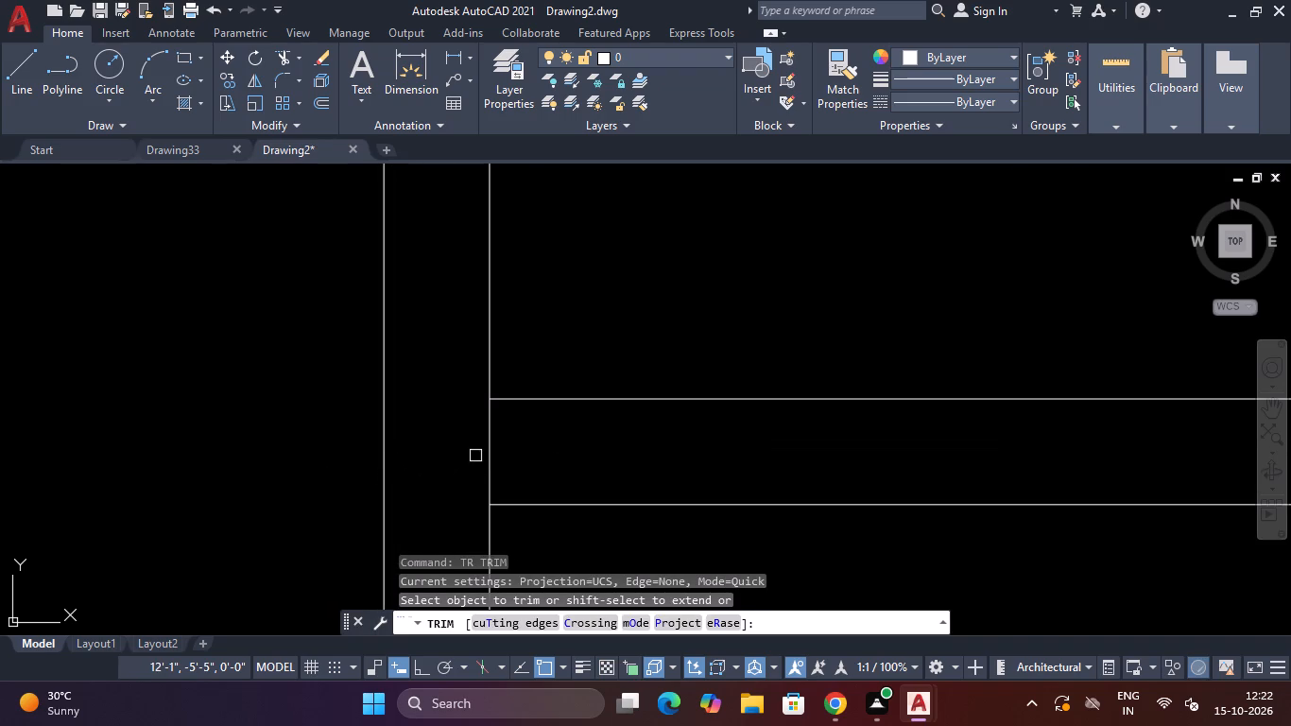
left_click(475, 456)
left_click(510, 437)
key("Escape")
Draw a 4" vertical line across the left end of the upper-right room's lower partition.
type("L")
key("space")
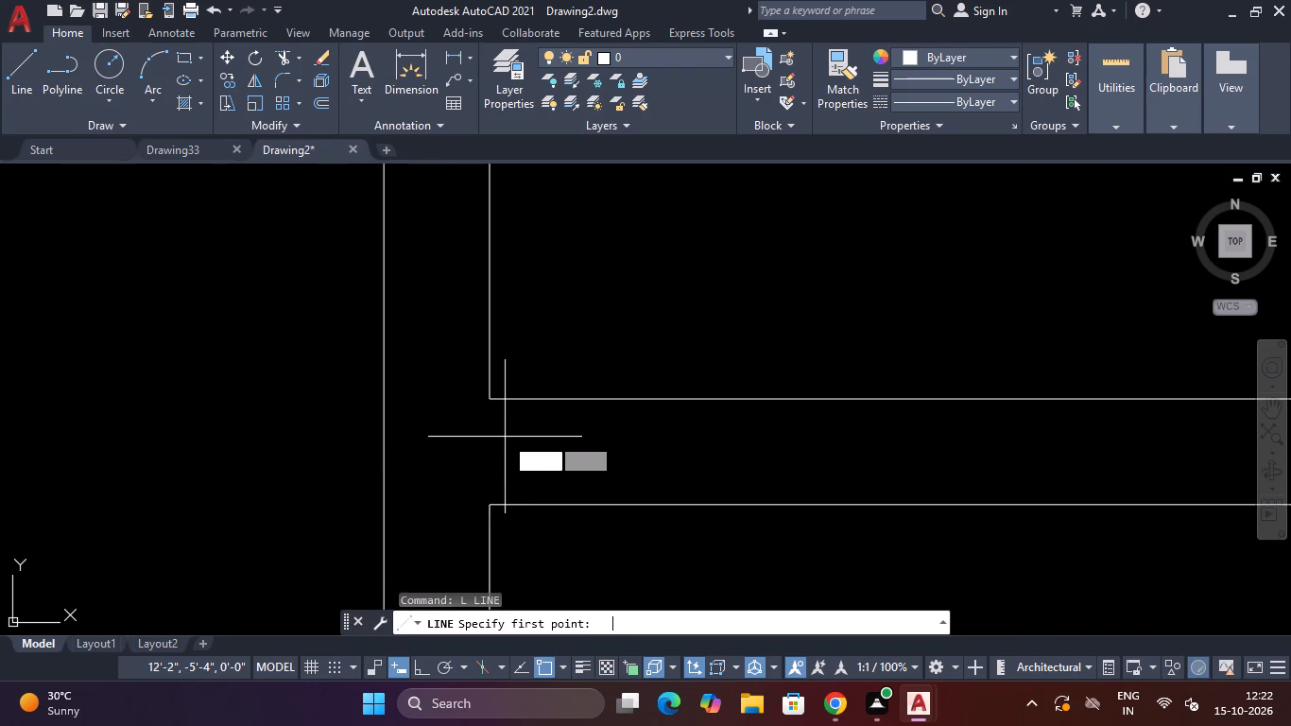
left_click(489, 401)
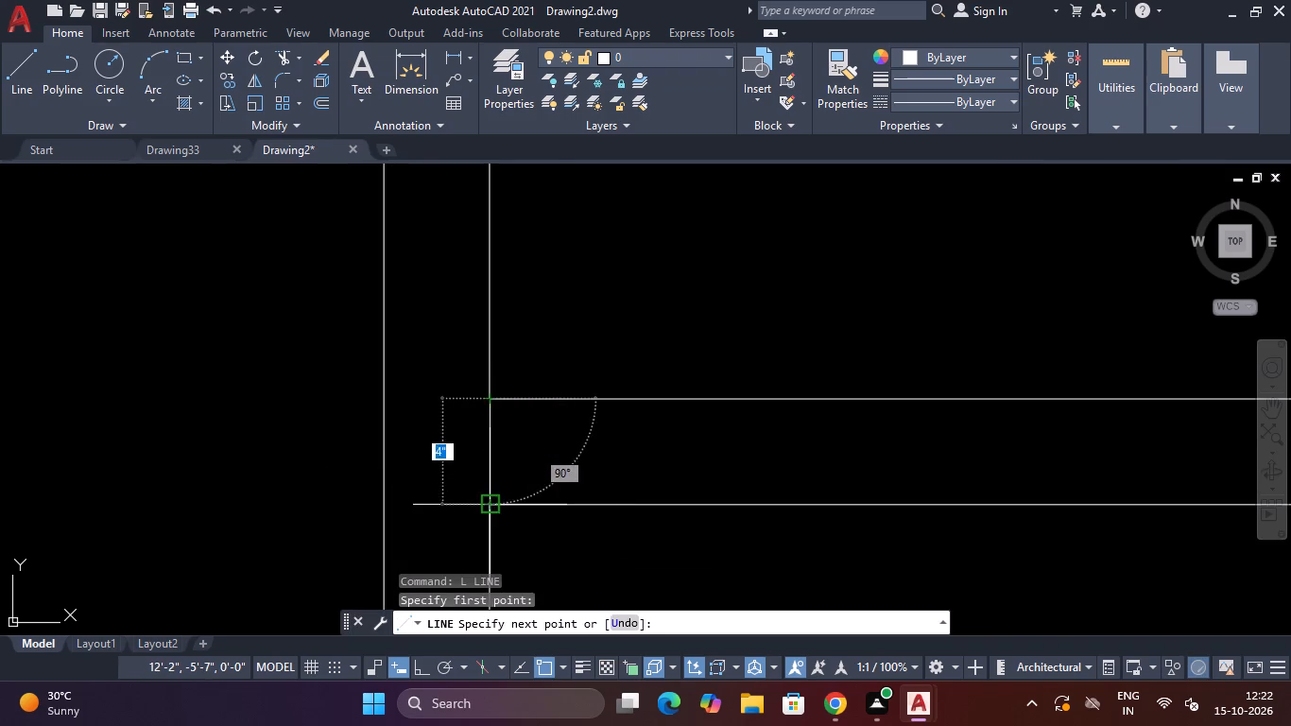
left_click(486, 508)
key("Escape")
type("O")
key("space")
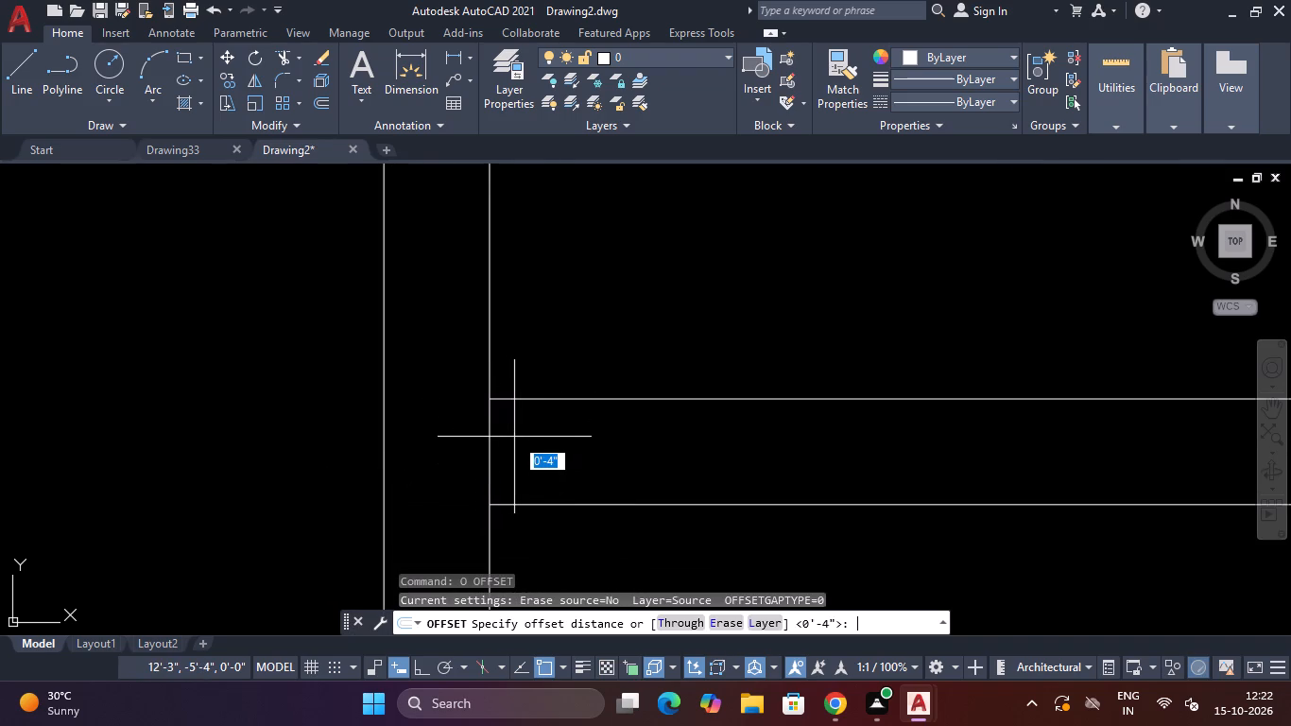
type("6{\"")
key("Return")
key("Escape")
Offset the short end line of the upper-right room's lower partition 6" to the right as a door jamb.
type("O 6\"")
key("Return")
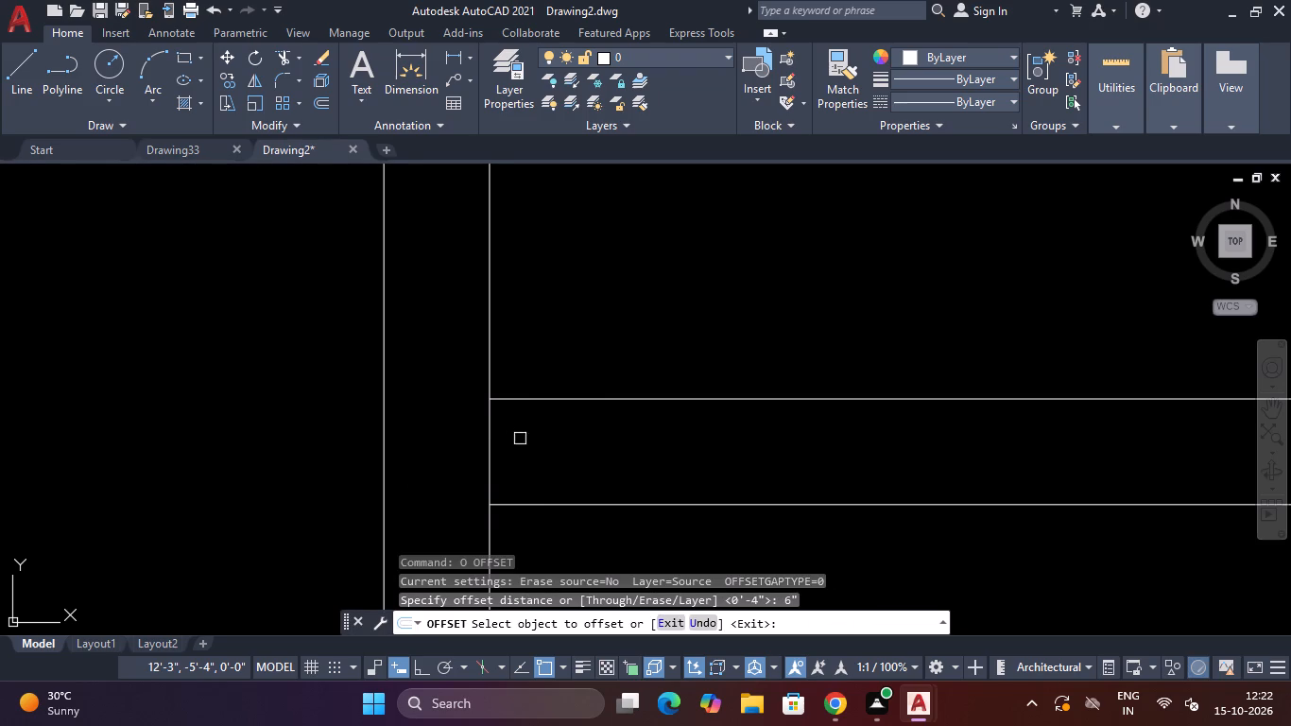
left_click(489, 452)
left_click(559, 436)
key("Escape")
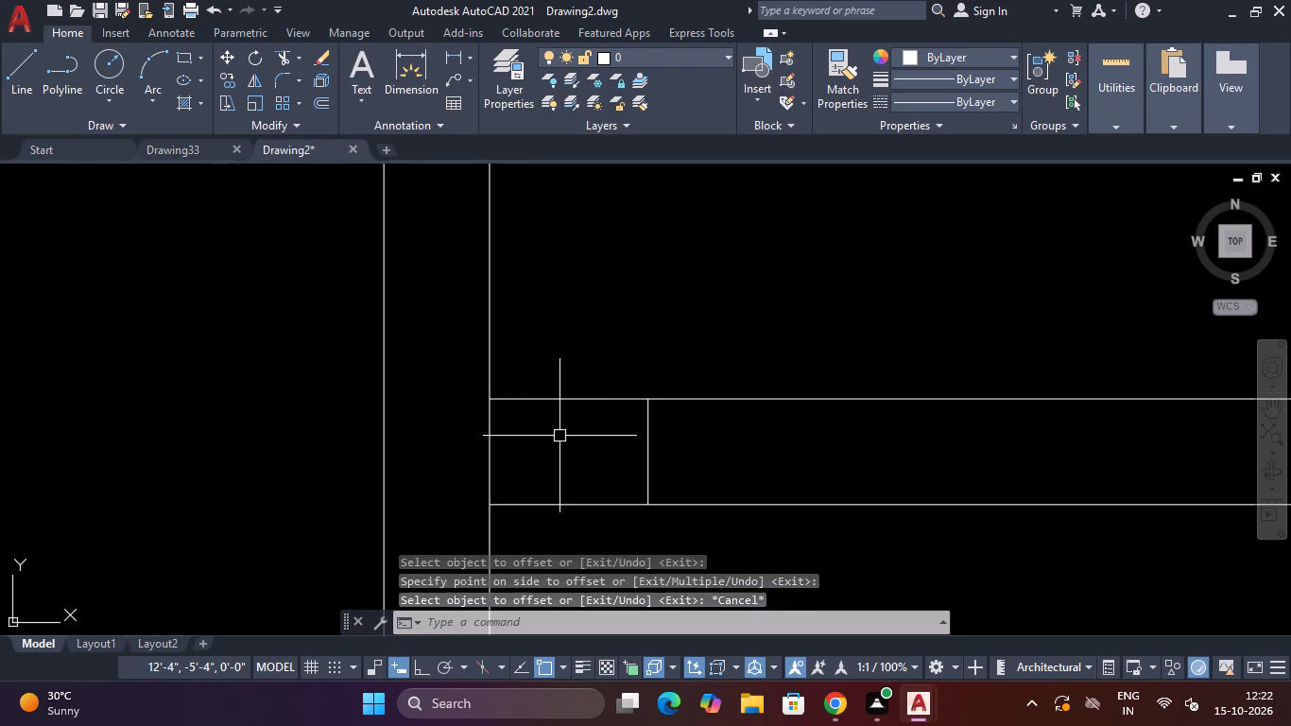
Offset the door jamb line in the upper-right room's lower partition 2'6" to the right.
key("space")
type("2'6\"")
key("Return")
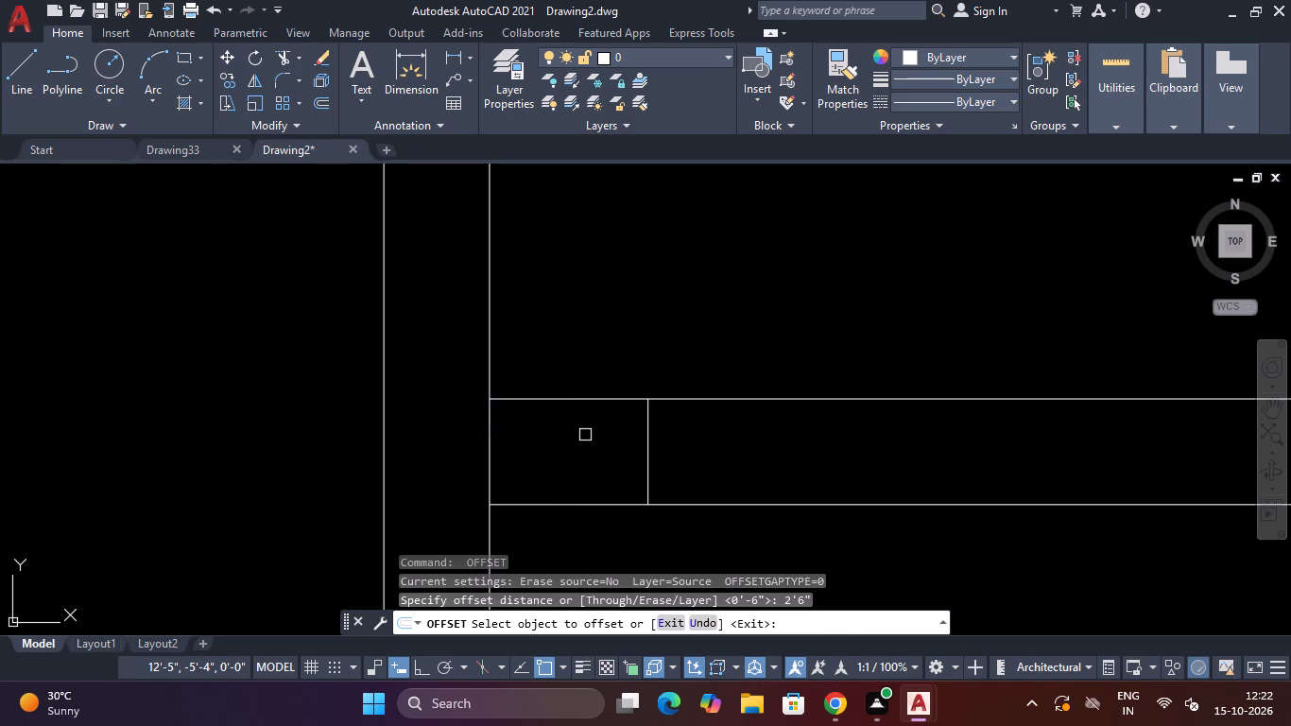
left_click(653, 456)
scroll(719, 425, "down", 4)
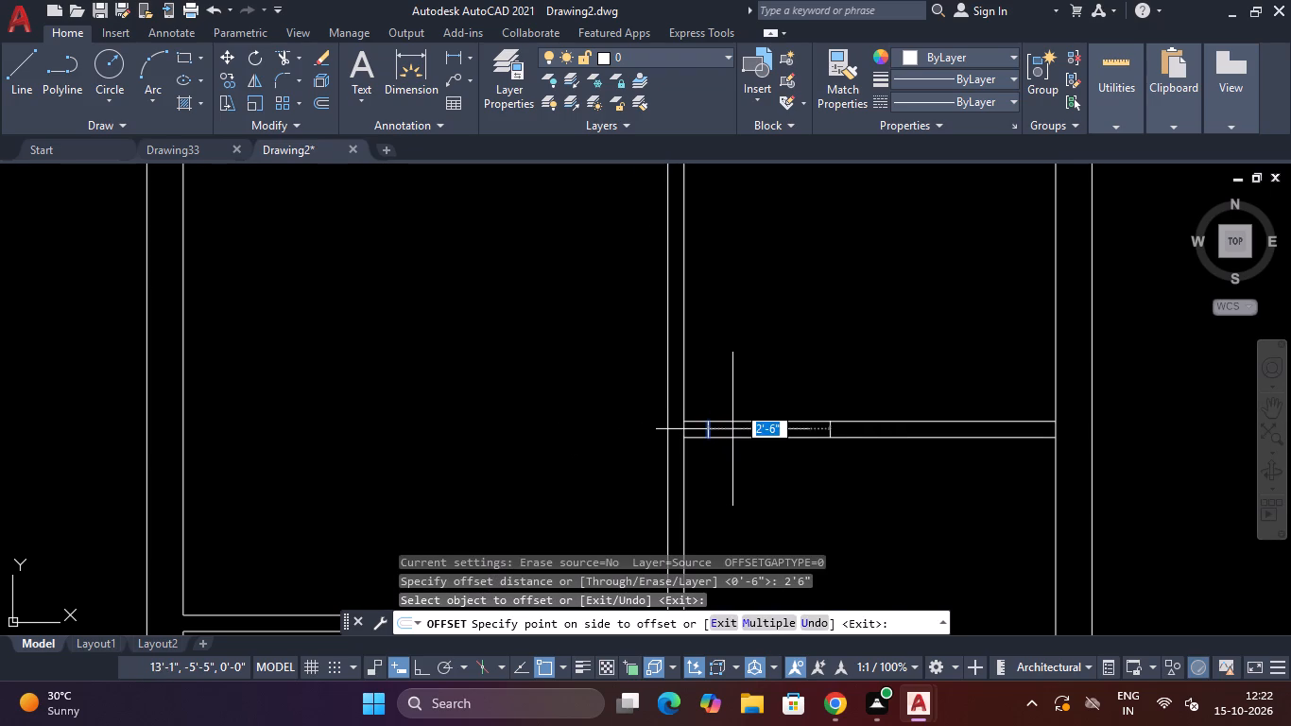
left_click(734, 429)
key("Escape")
key("Escape")
Trim the upper-right room's lower partition lines between the two jambs, plus the short line where the partition meets the vertical partition.
type("TR")
key("space")
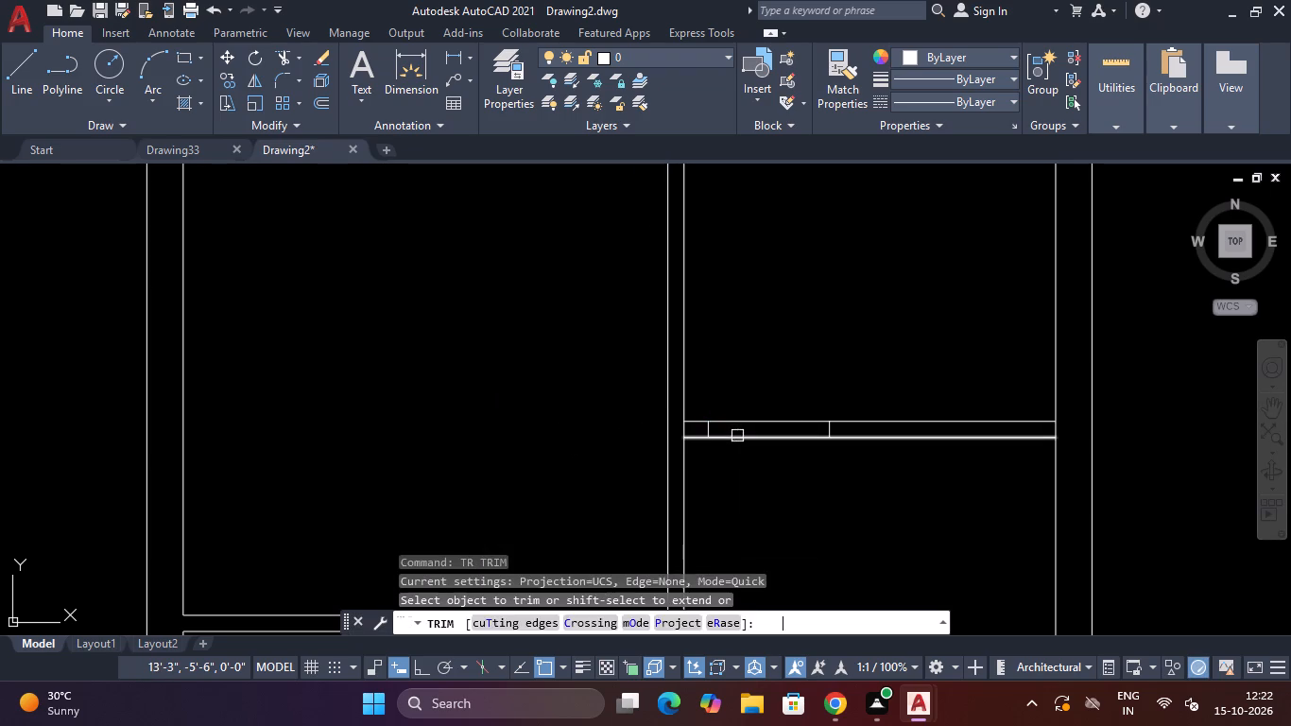
left_click(746, 462)
left_click(742, 382)
scroll(699, 436, "up", 2)
left_click(689, 426)
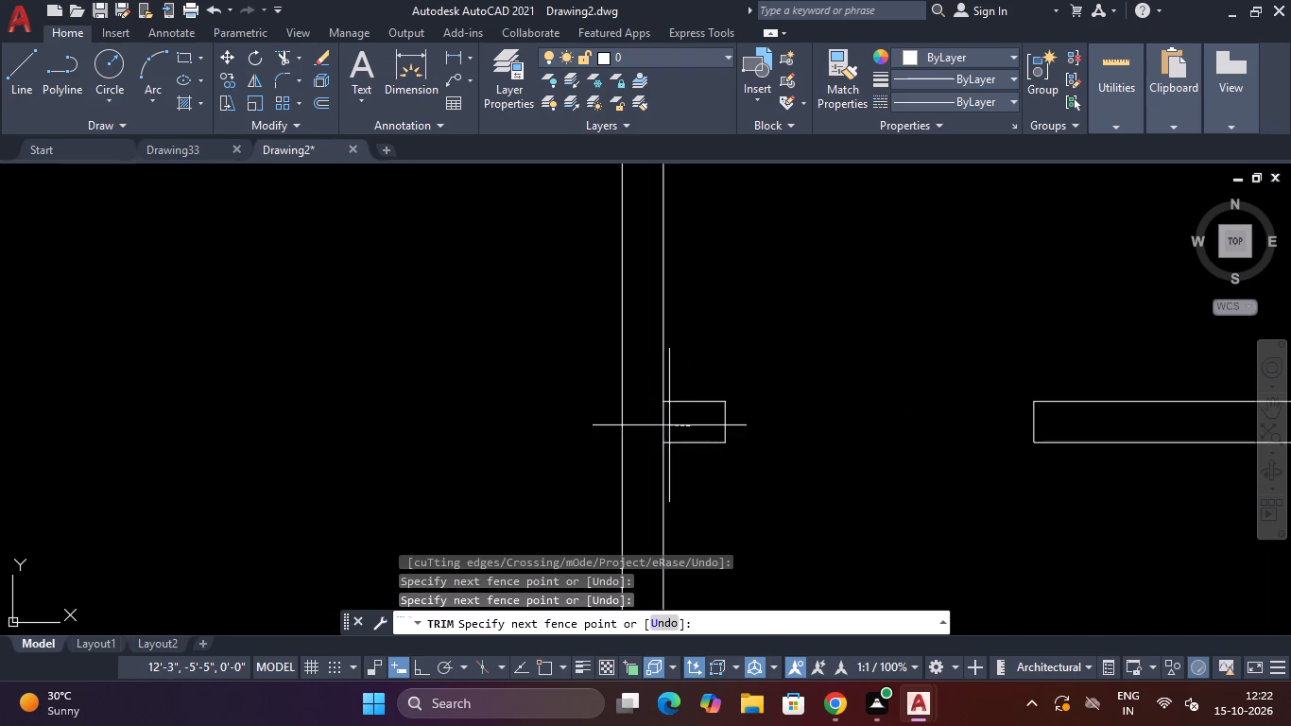
left_click(645, 427)
scroll(646, 423, "down", 9)
scroll(661, 474, "up", 3)
key("Escape")
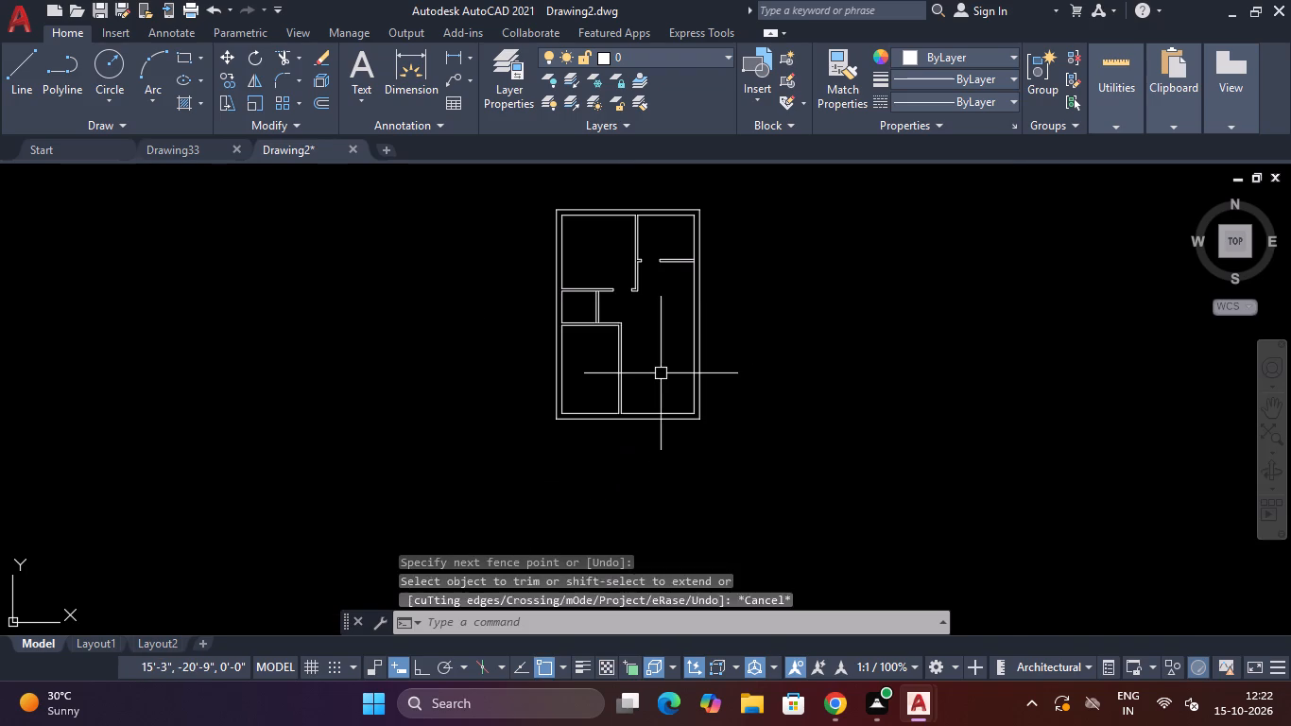
key("Escape")
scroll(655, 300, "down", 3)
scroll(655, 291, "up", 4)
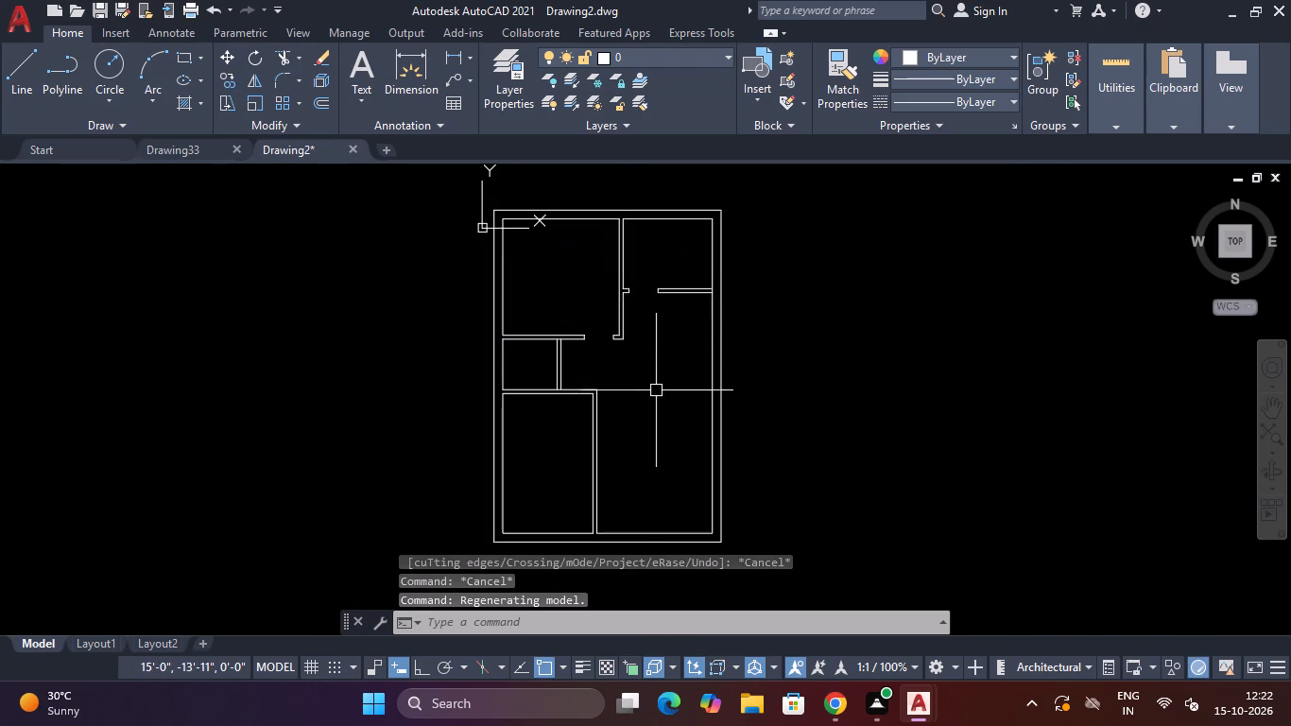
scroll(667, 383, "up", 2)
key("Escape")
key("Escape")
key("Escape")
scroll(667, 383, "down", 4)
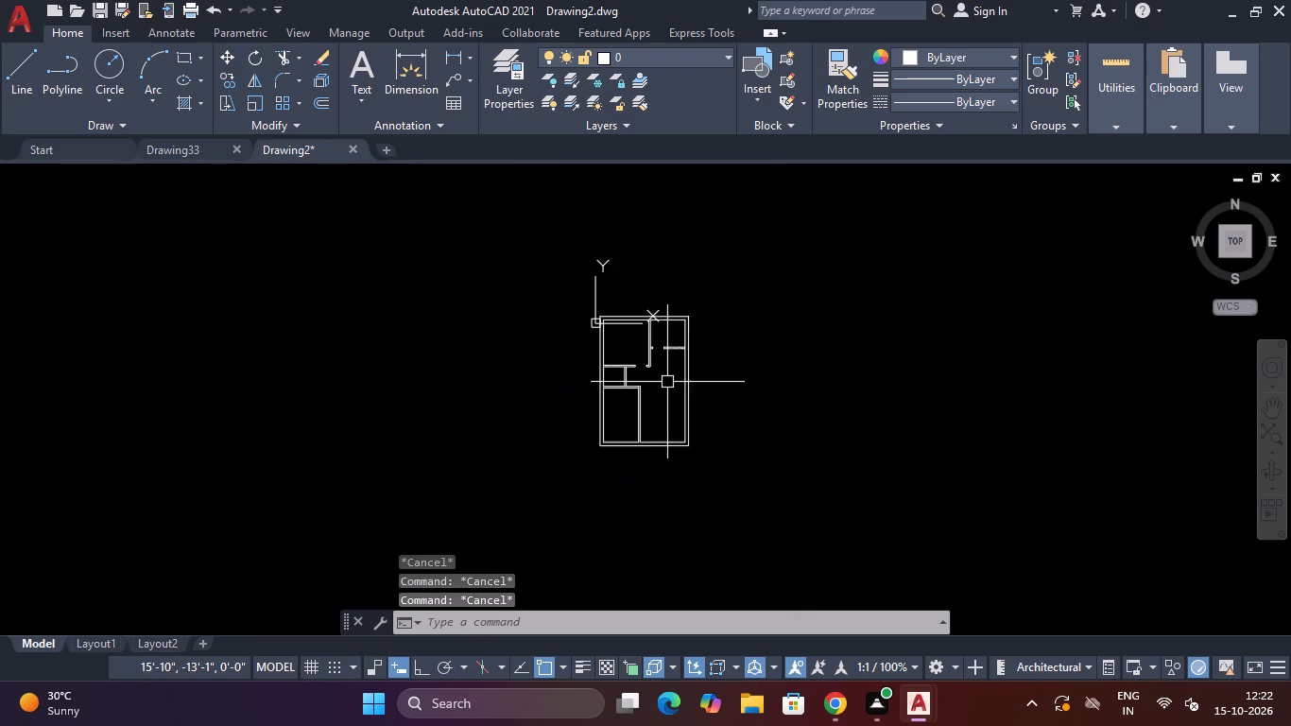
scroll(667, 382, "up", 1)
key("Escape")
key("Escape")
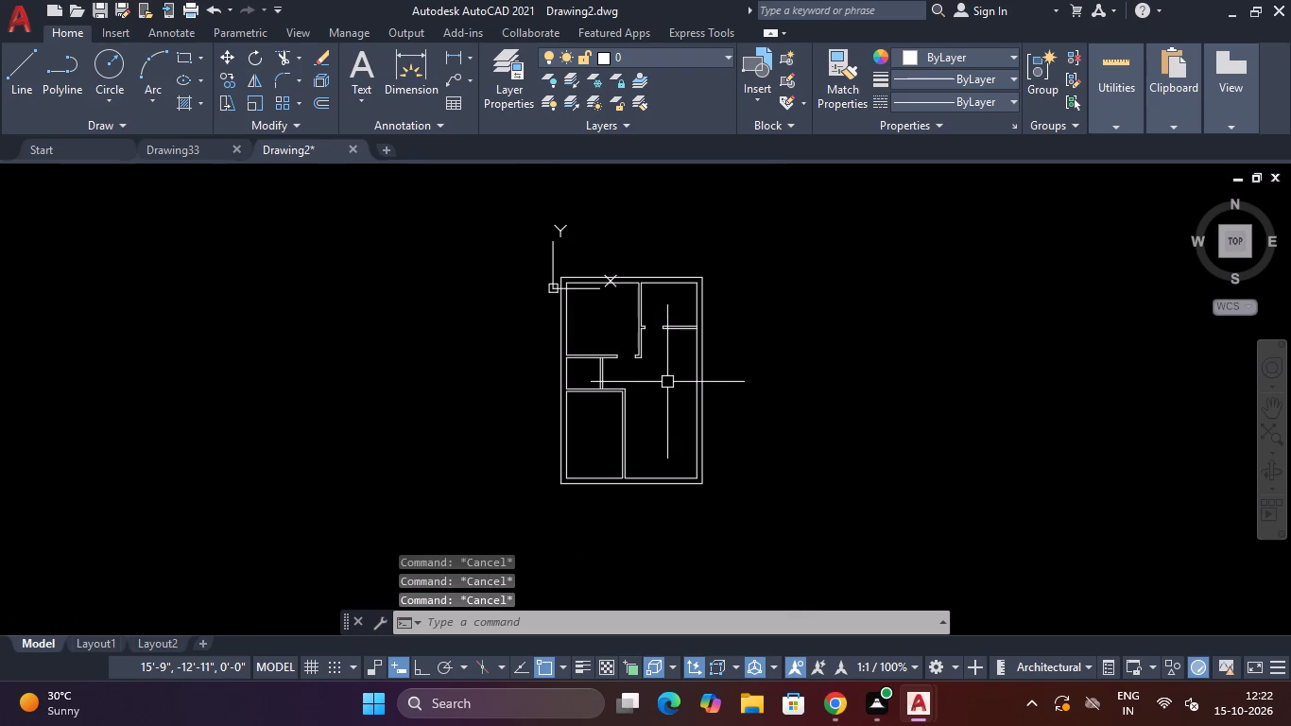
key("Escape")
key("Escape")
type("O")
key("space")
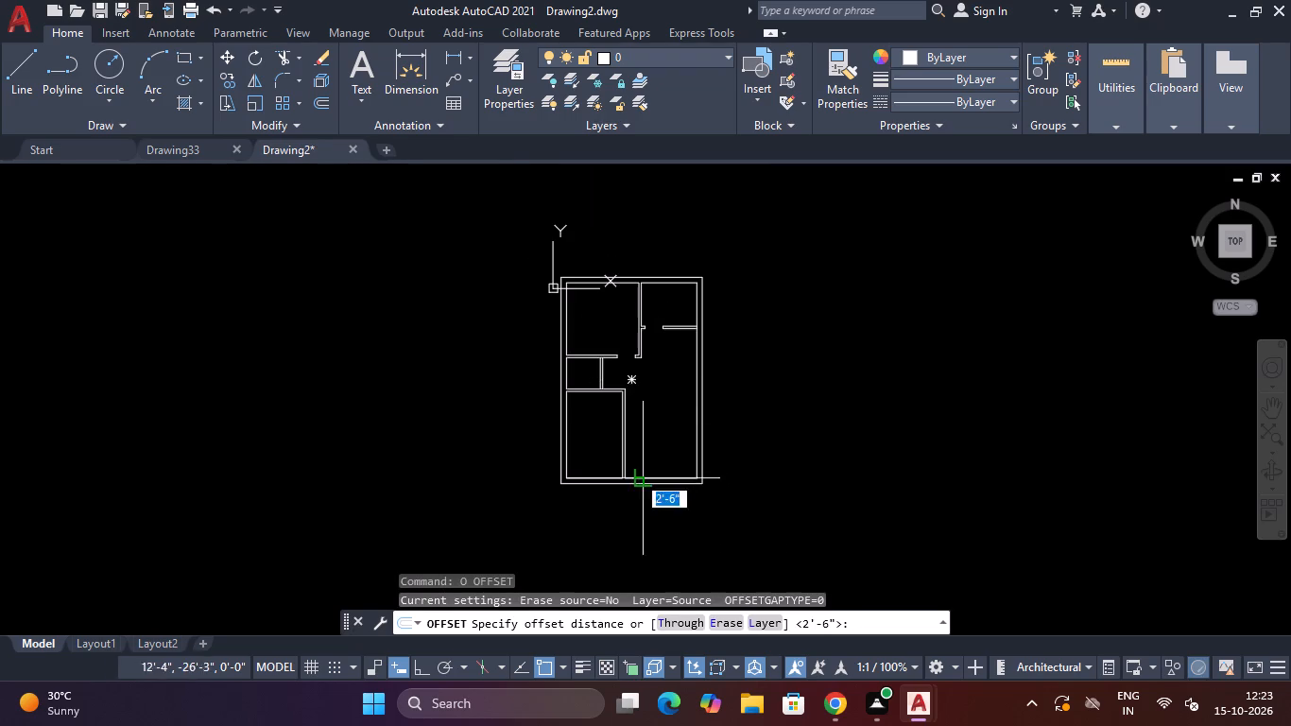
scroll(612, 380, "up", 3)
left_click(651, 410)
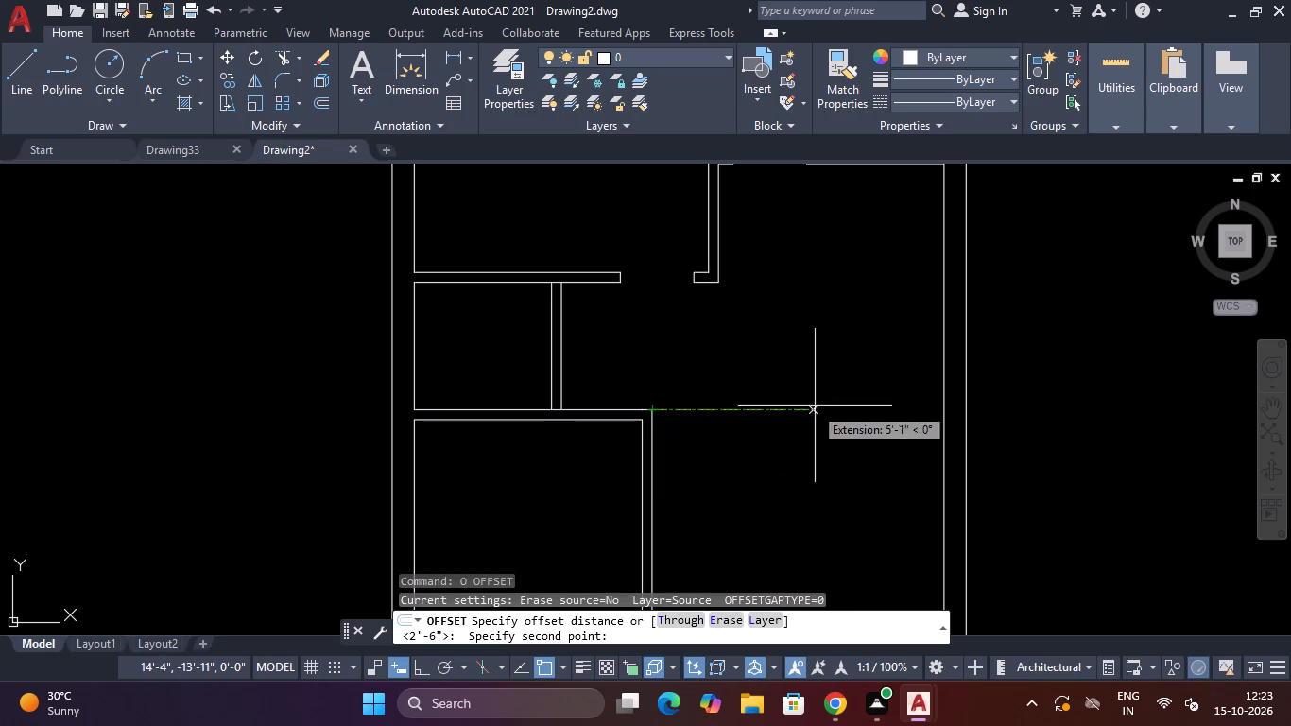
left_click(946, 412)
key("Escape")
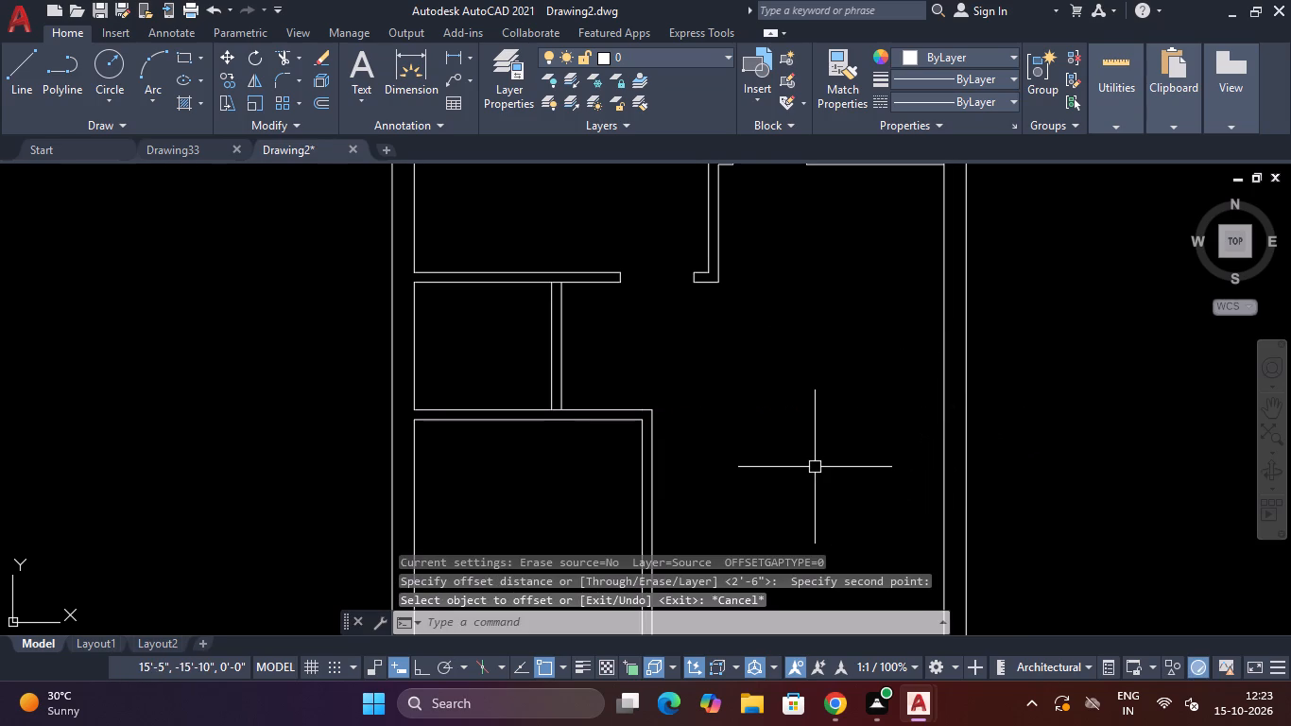
Draw a horizontal line about 9'-11" long from the lower-left room's upper-right outer corner to the right wall's inner face.
type("L")
key("space")
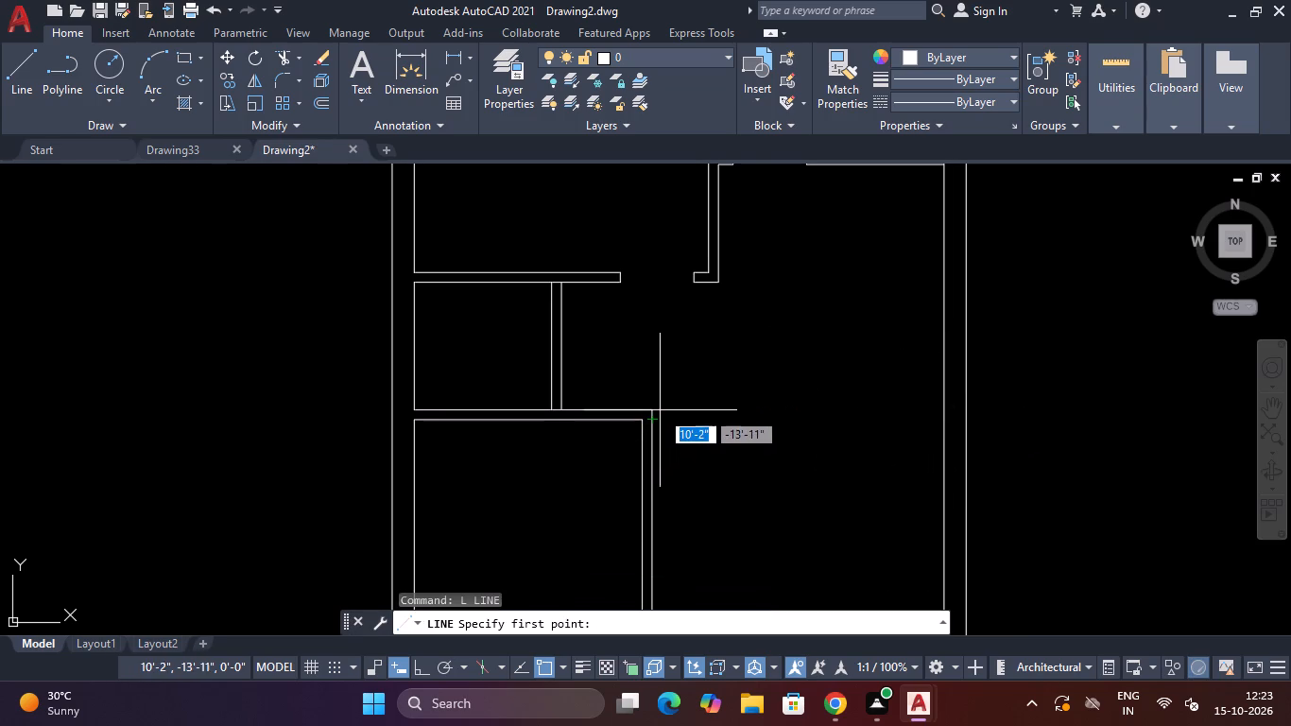
left_click(656, 406)
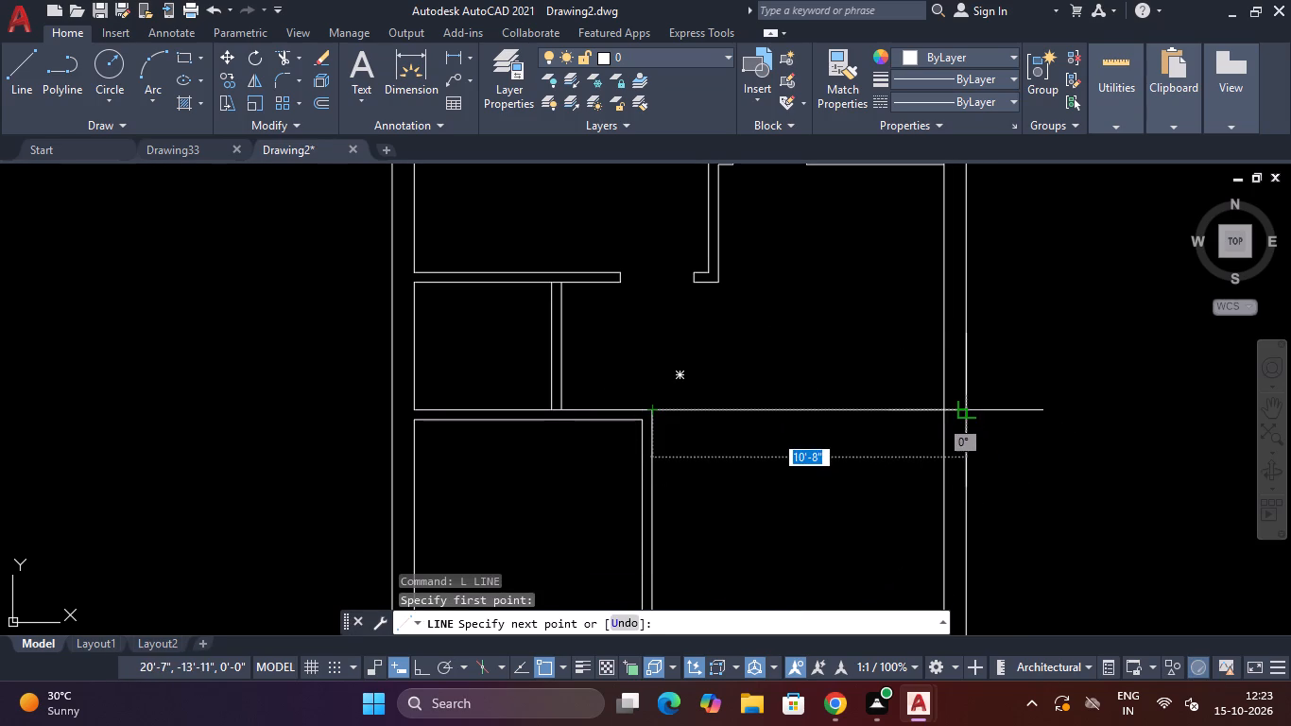
left_click(941, 412)
key("Escape")
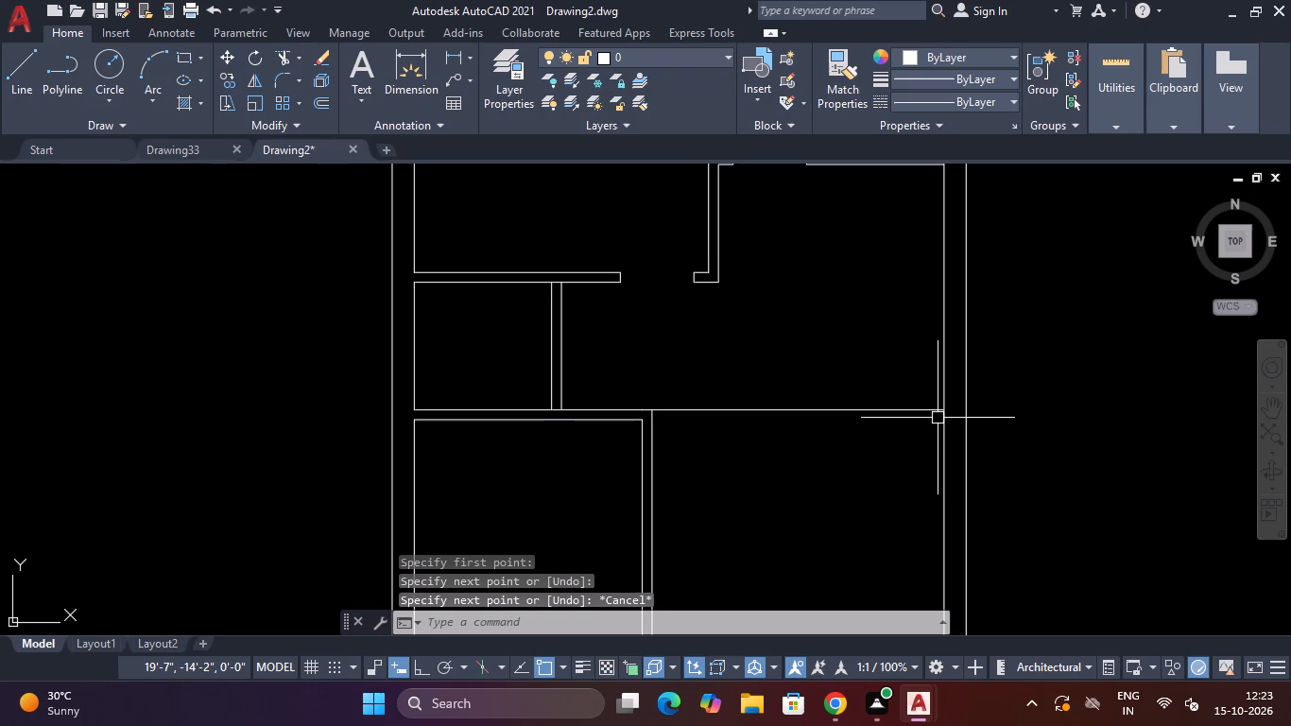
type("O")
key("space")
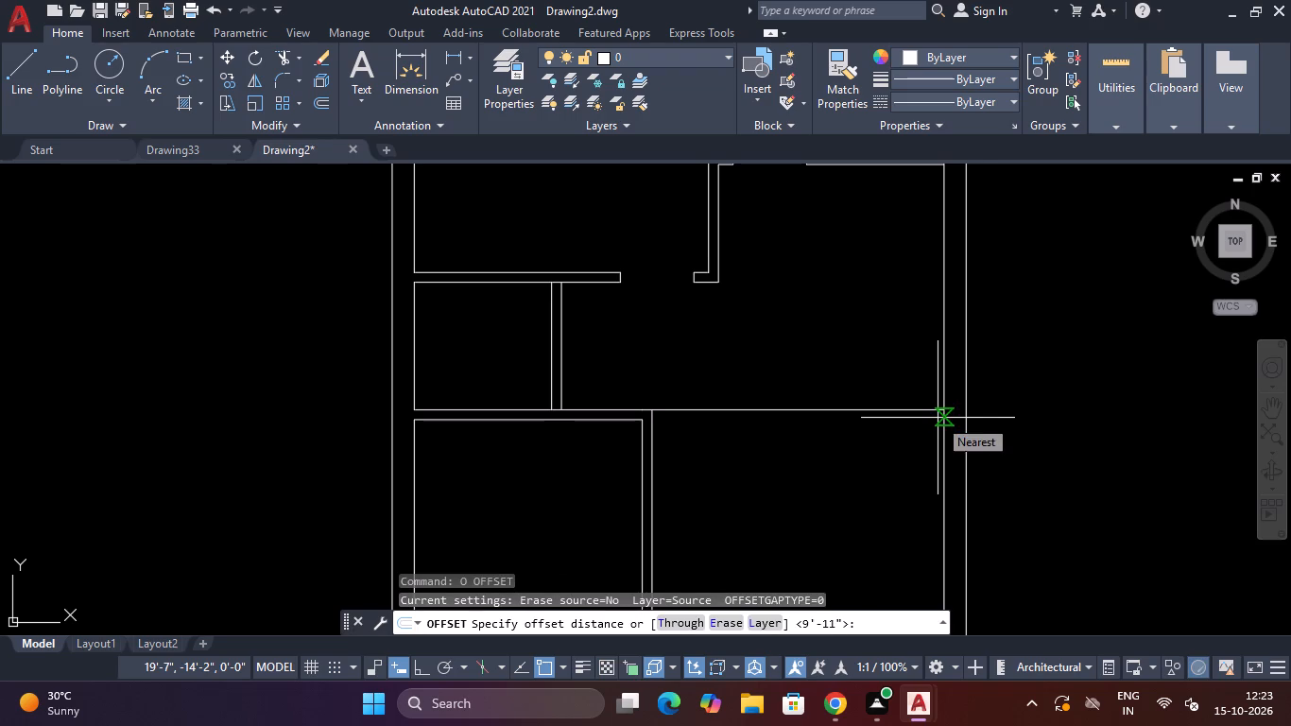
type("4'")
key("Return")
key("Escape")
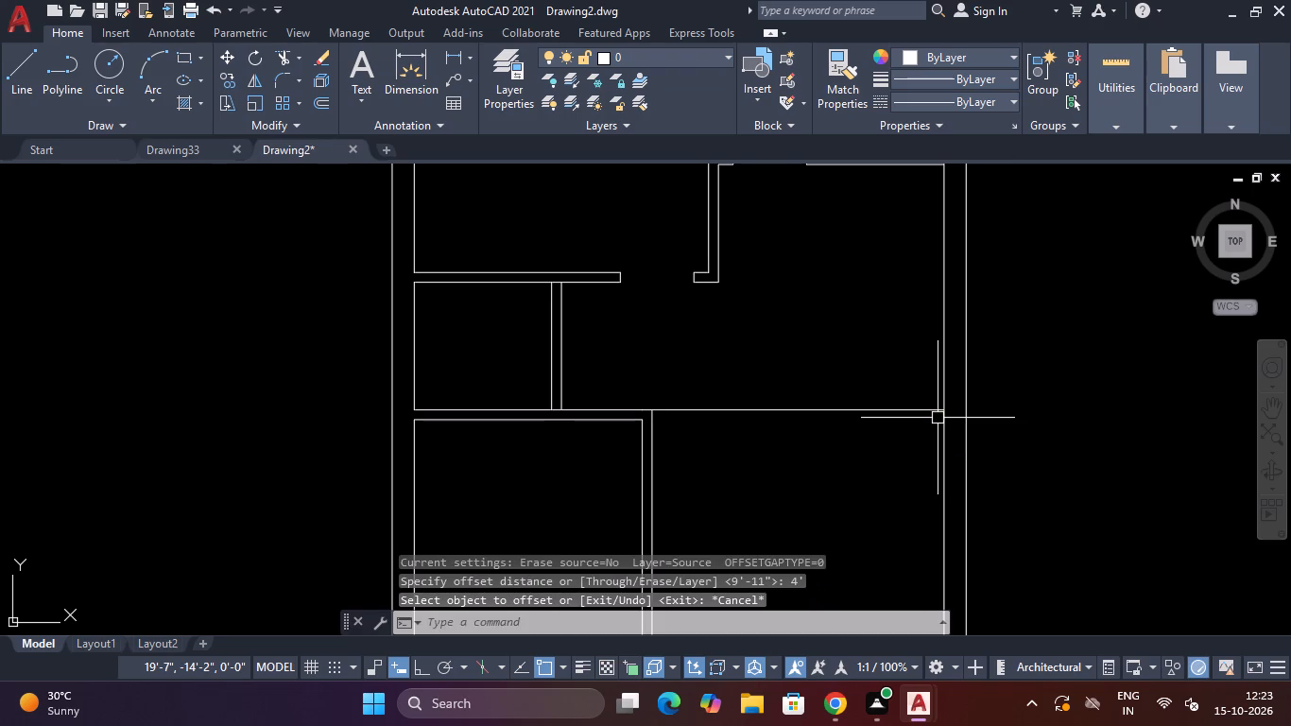
Offset the new horizontal line 4" upward to form the partition's second face.
type("O")
key("space")
key("4")
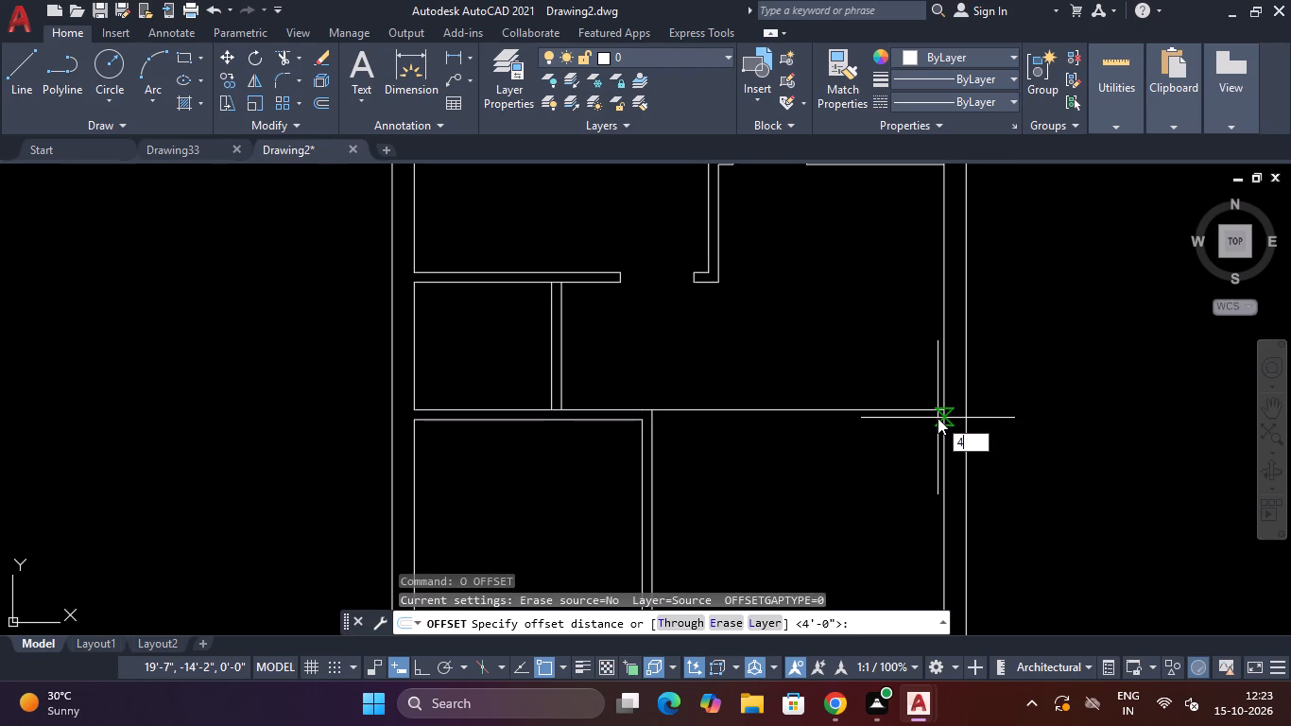
key("shift+quotedbl")
key("Return")
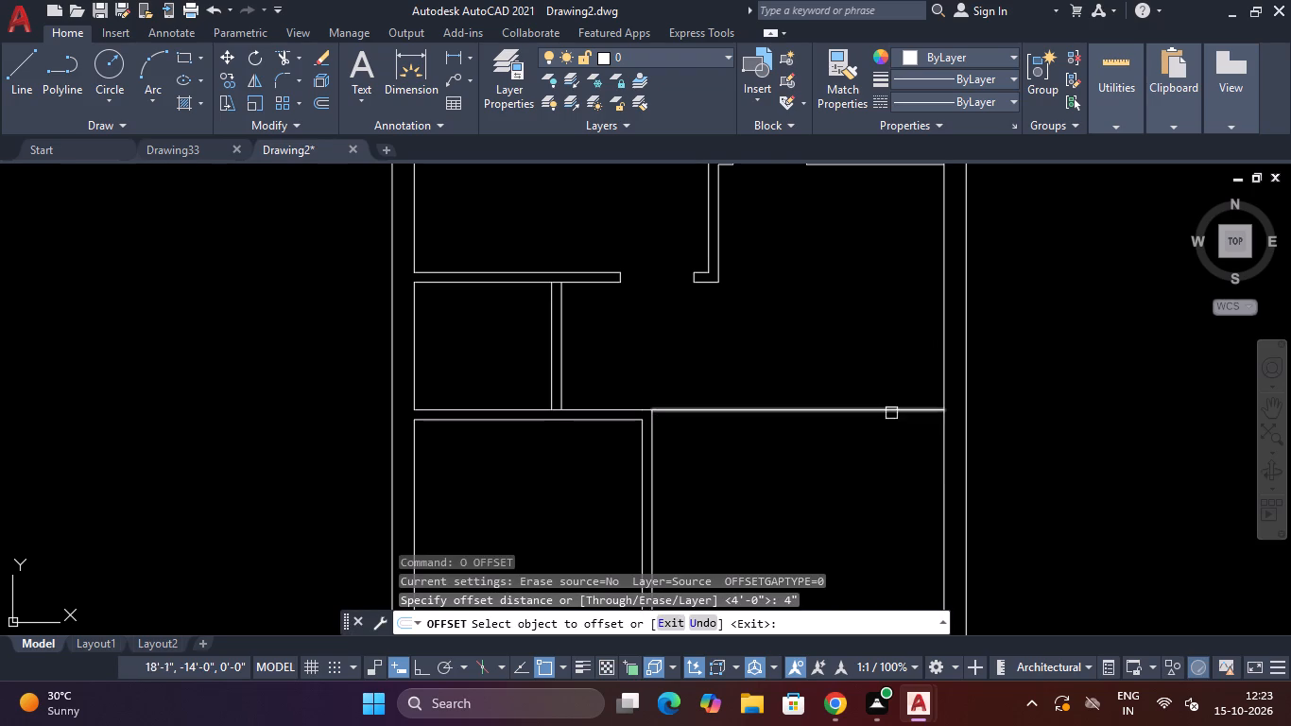
left_click(888, 410)
left_click(853, 349)
key("Escape")
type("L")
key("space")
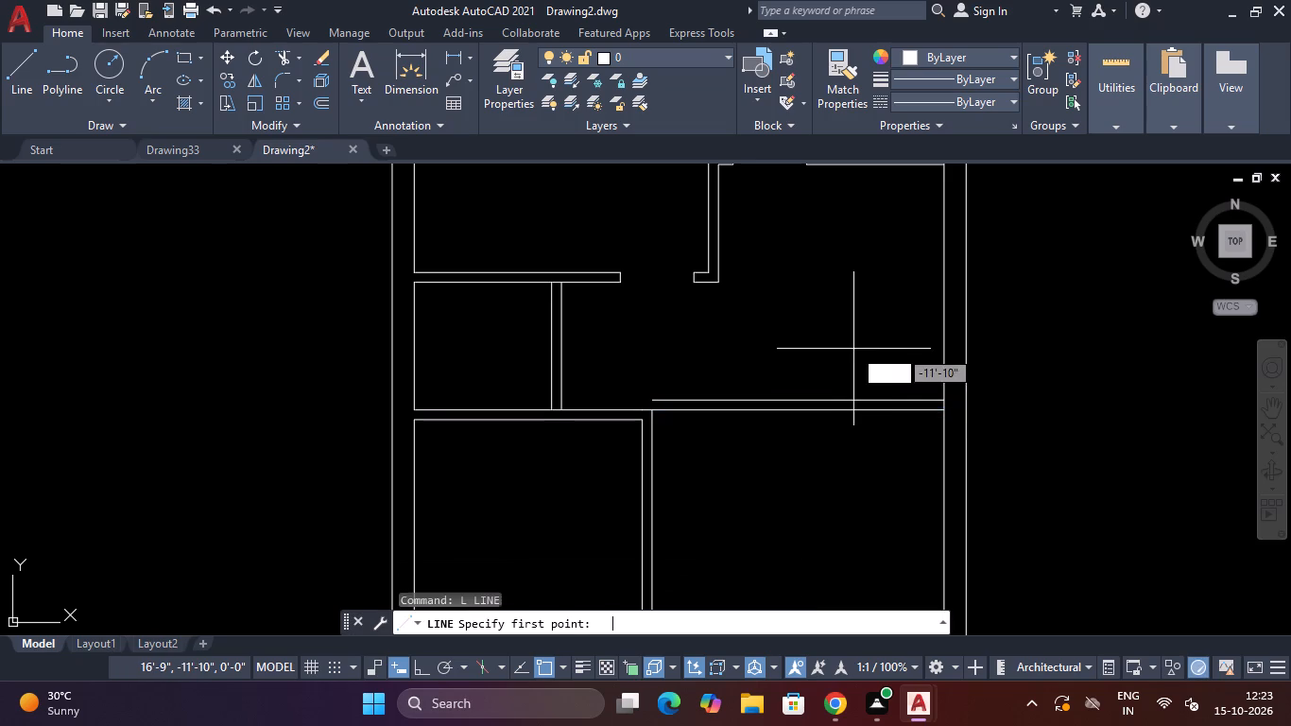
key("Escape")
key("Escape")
Trim the right wall's inner face between the two new horizontal partition lines.
scroll(930, 388, "up", 1)
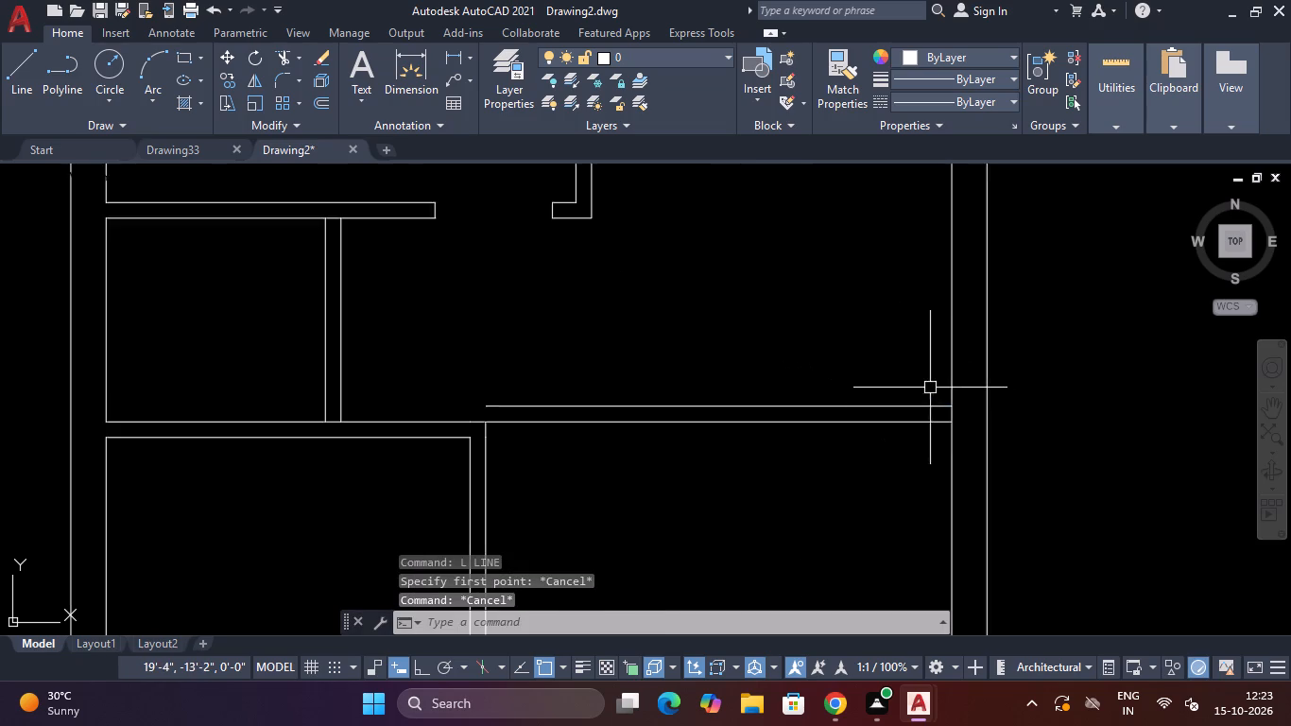
scroll(931, 388, "up", 1)
key("t")
type("R")
key("space")
scroll(971, 423, "up", 1)
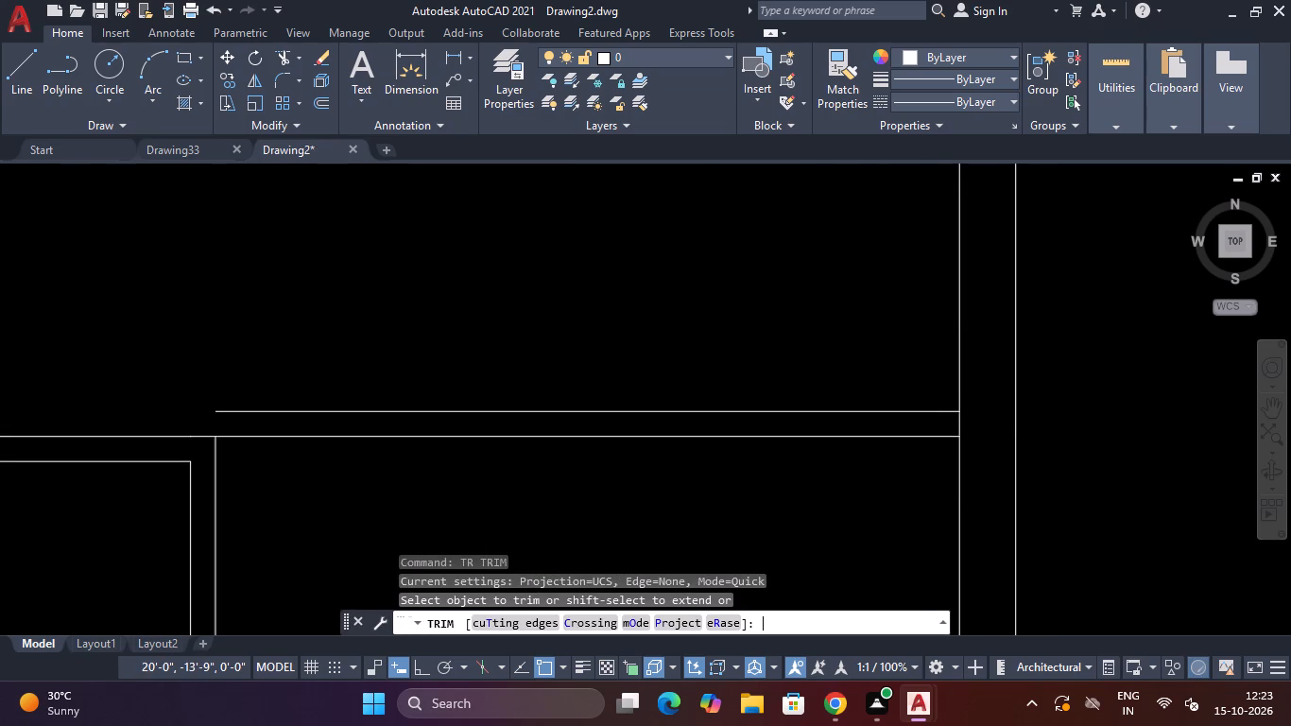
scroll(971, 423, "up", 2)
left_click(968, 423)
left_click(919, 420)
key("Escape")
Draw a 4" vertical line closing the new partition's right end at the right wall.
type("L")
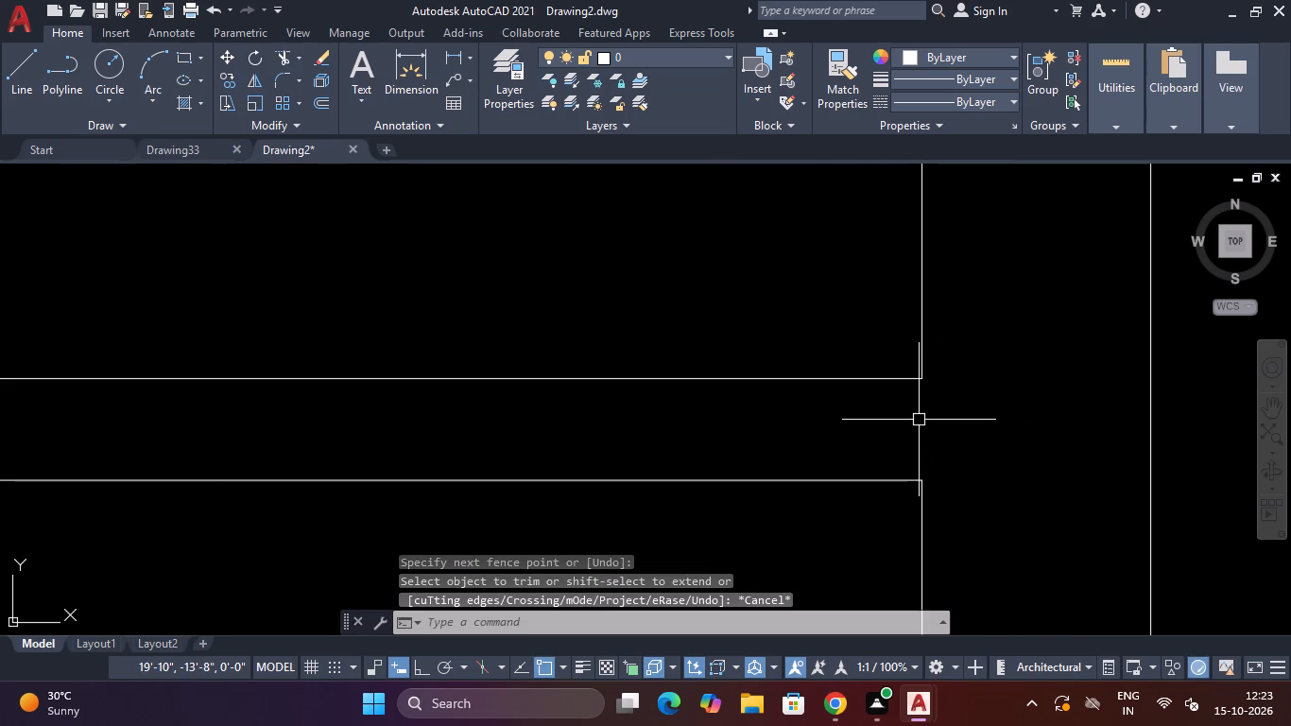
key("space")
left_click(924, 385)
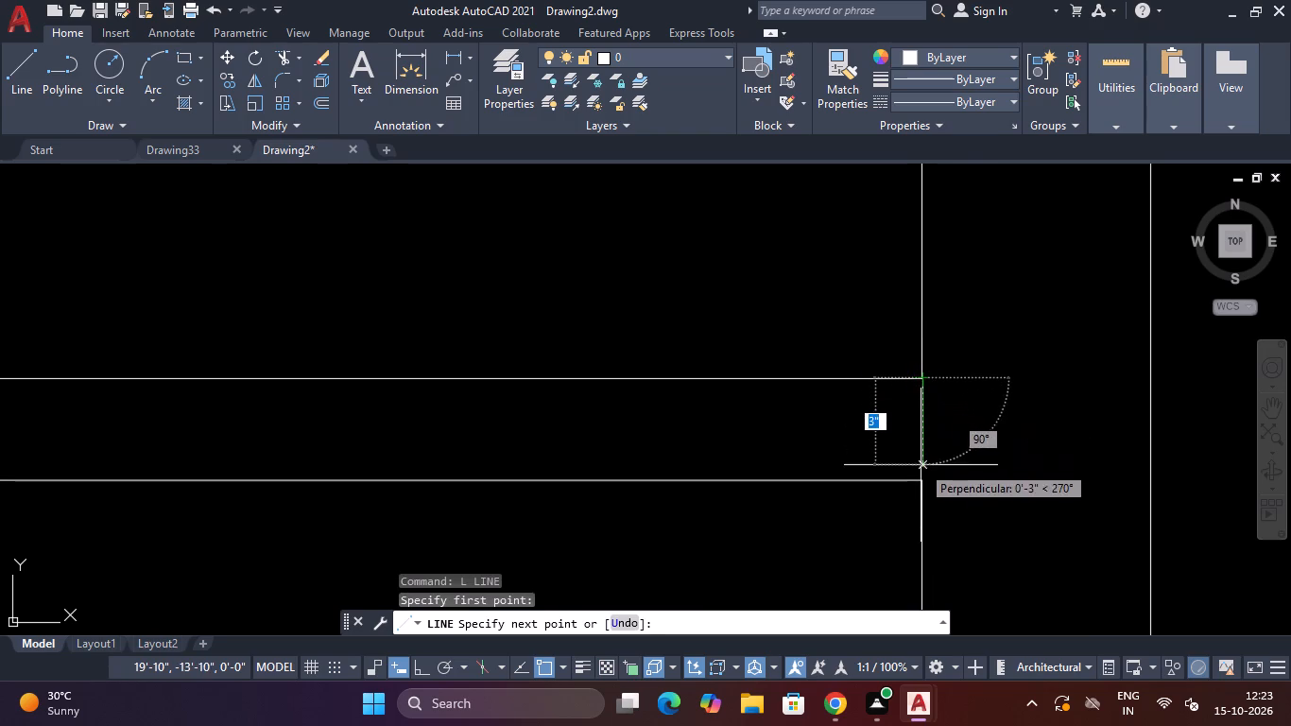
left_click(921, 478)
key("Escape")
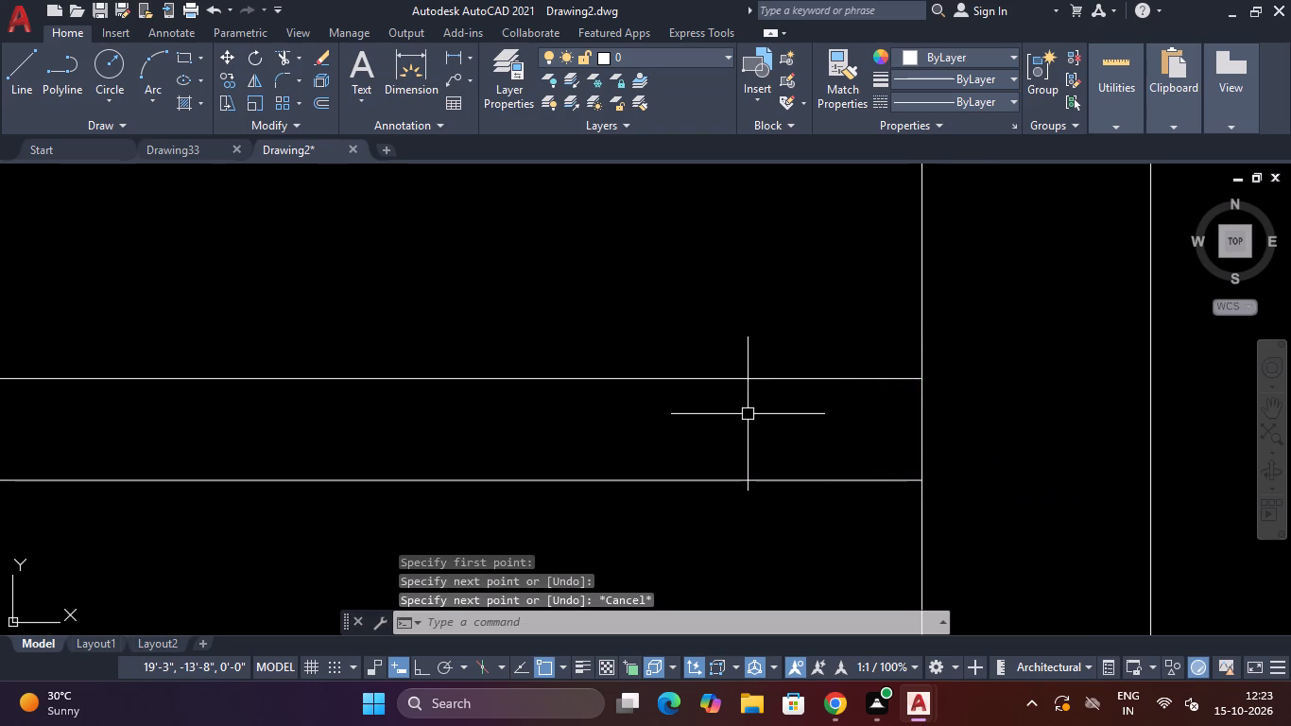
Offset the new partition's right end line 2' to the left.
type("O")
key("space")
type("2'")
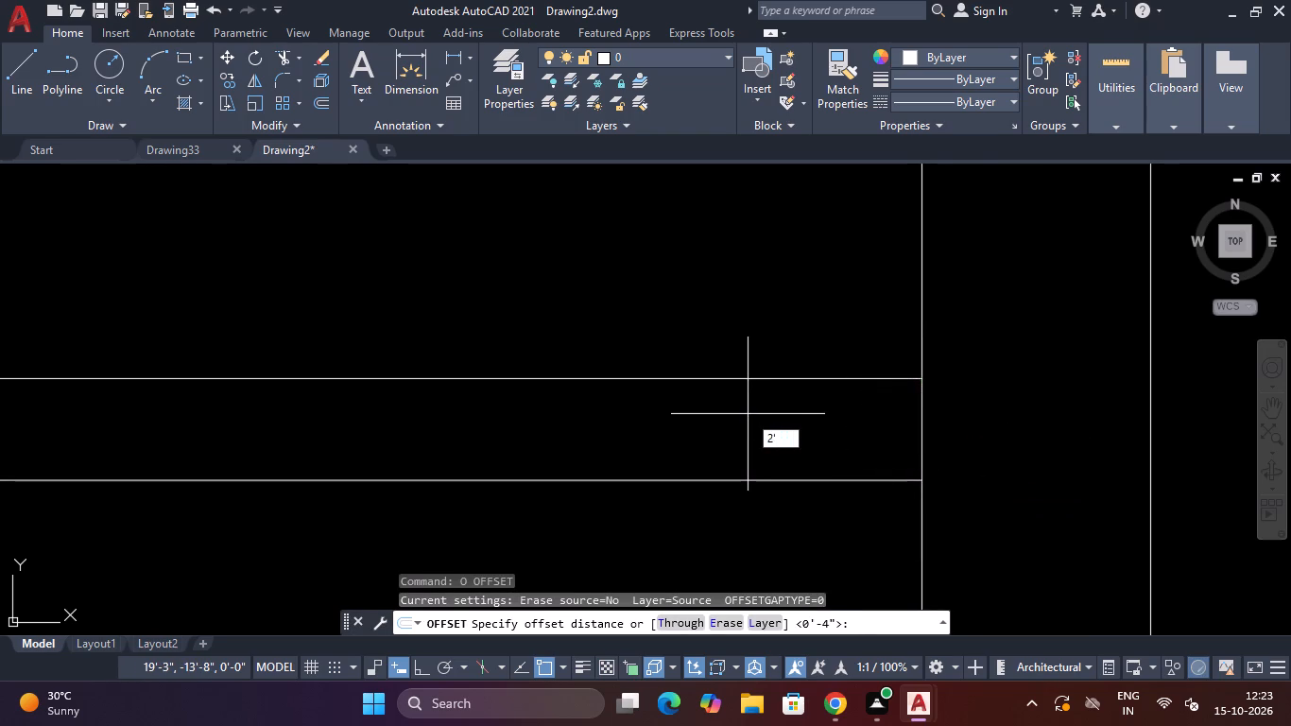
key("Return")
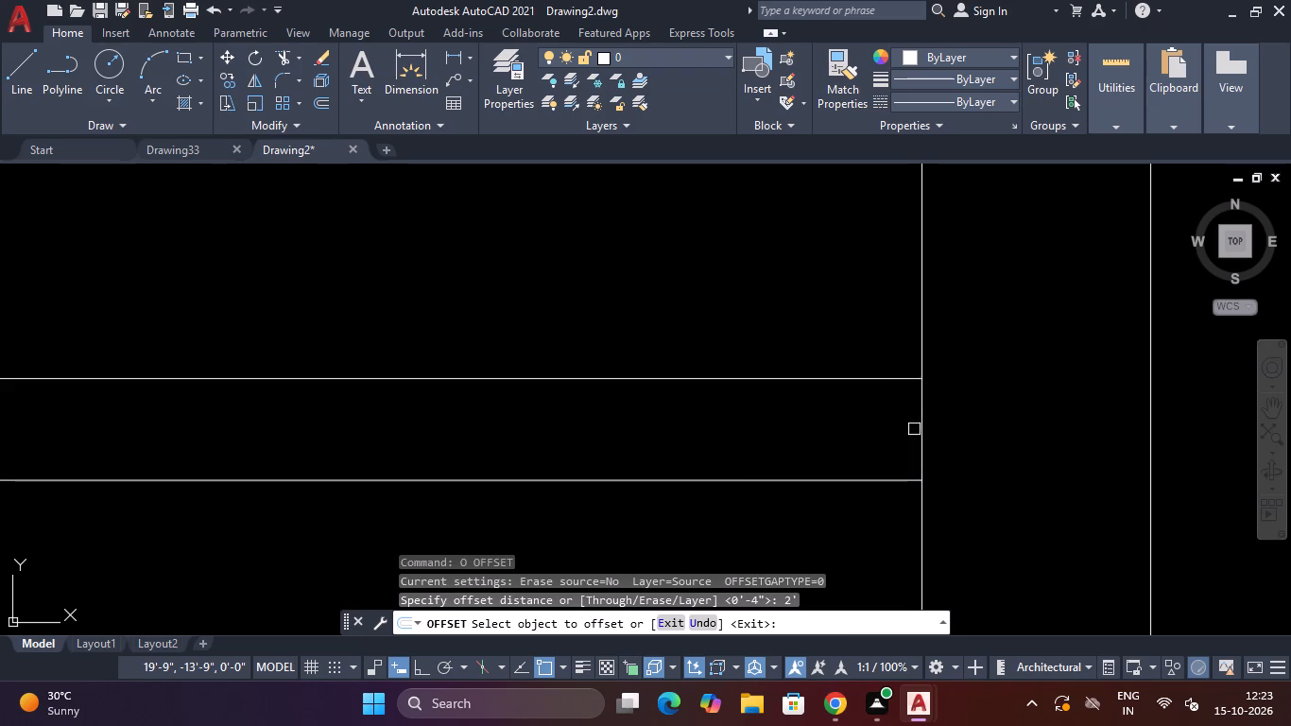
left_click(924, 426)
scroll(612, 434, "down", 4)
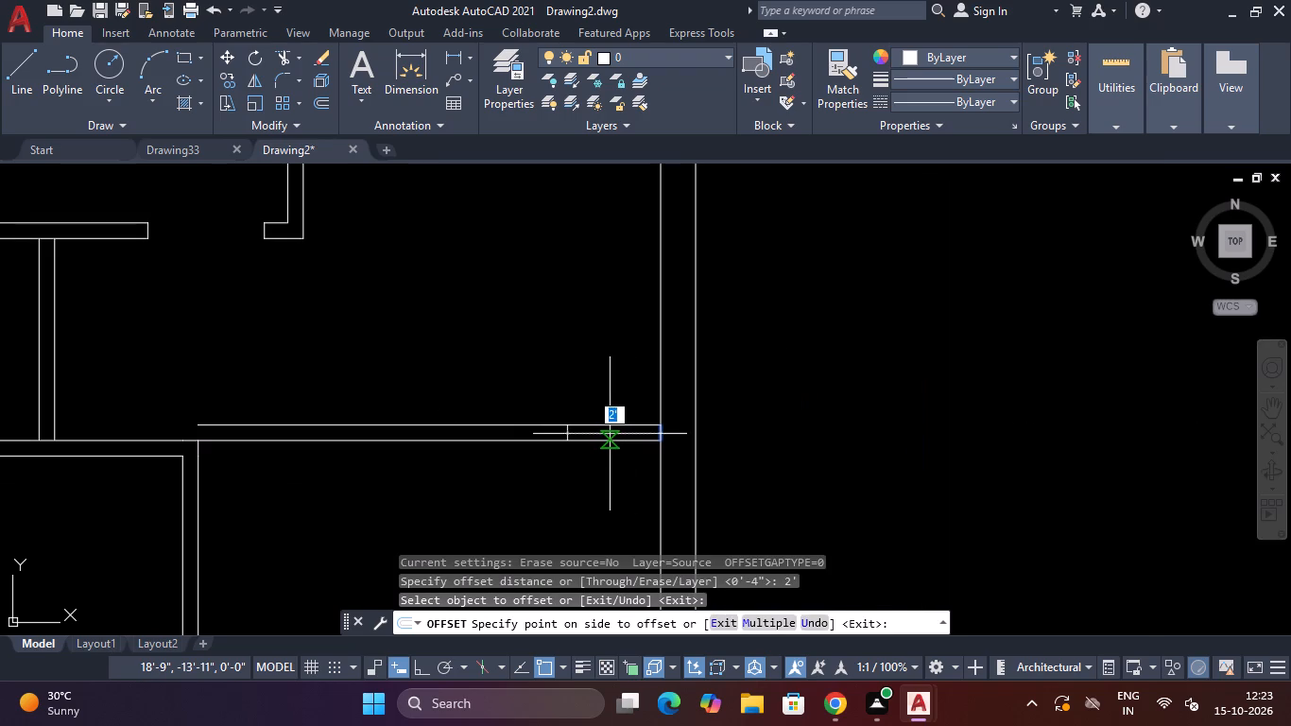
left_click(610, 434)
key("Escape")
key("Escape")
Trim both new partition lines to the left of the offset end line, leaving a 2' stub at the right wall.
type("TR")
key("space")
left_click(487, 485)
left_click(484, 390)
scroll(484, 390, "down", 4)
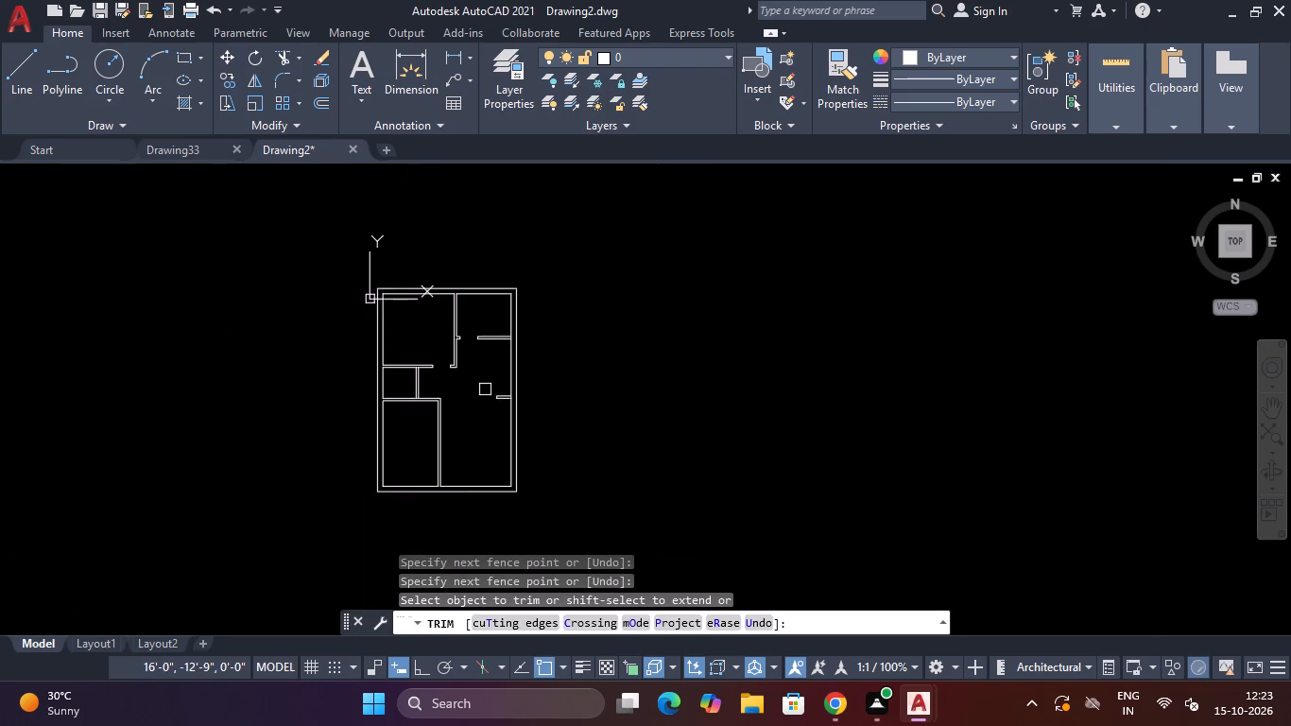
scroll(490, 402, "up", 3)
key("Escape")
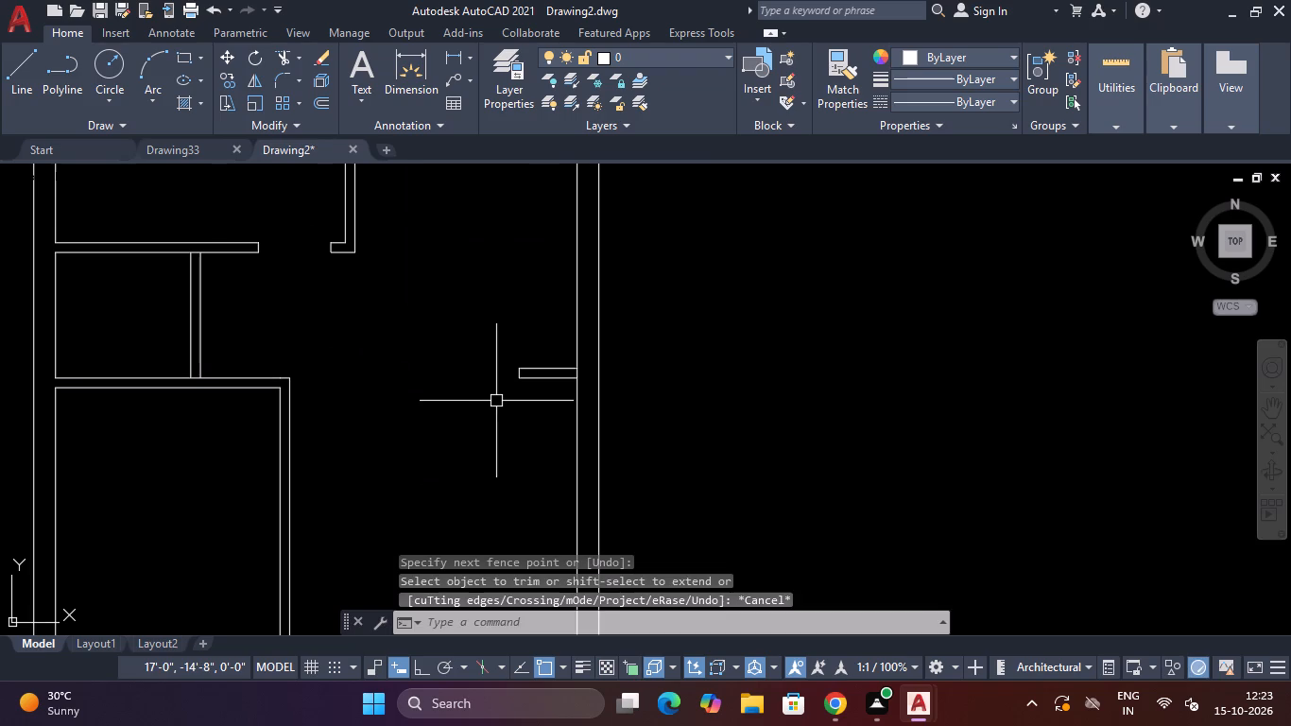
Extend the stub partition at the right wall with lines running 1' left, 4" down and back to its old end.
type("L")
key("space")
scroll(514, 383, "up", 4)
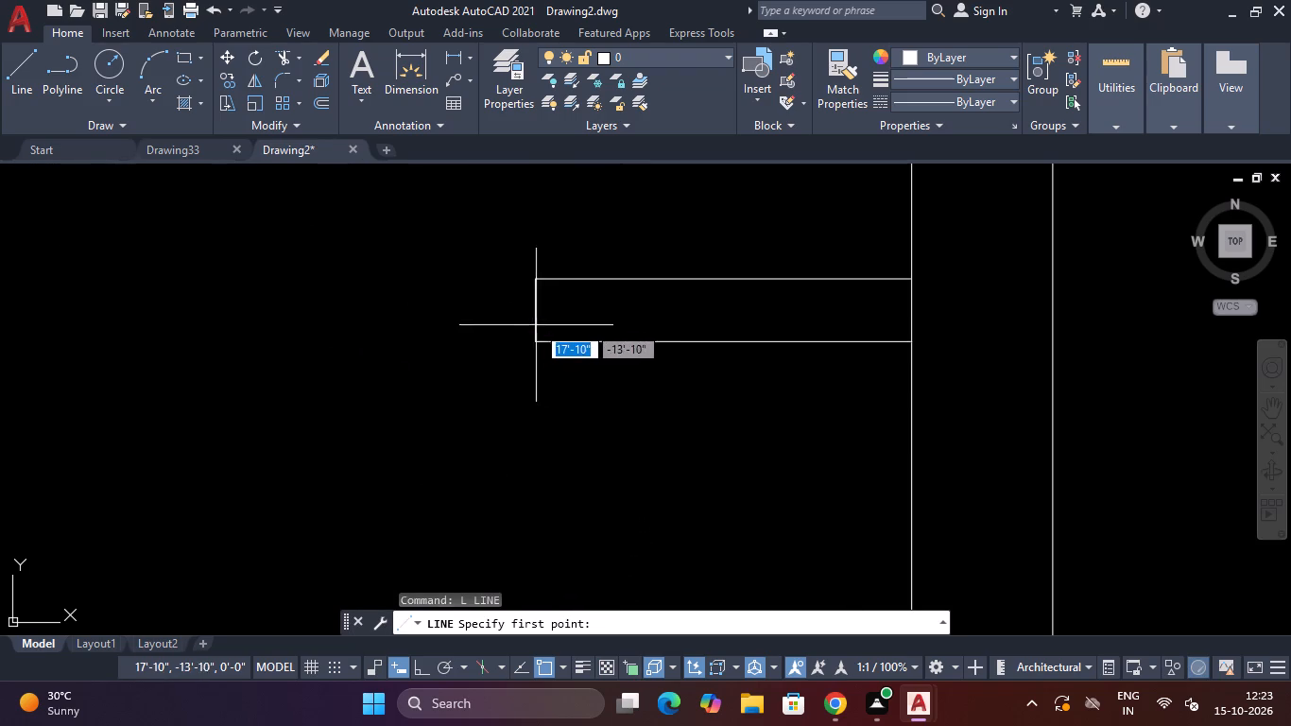
left_click(532, 281)
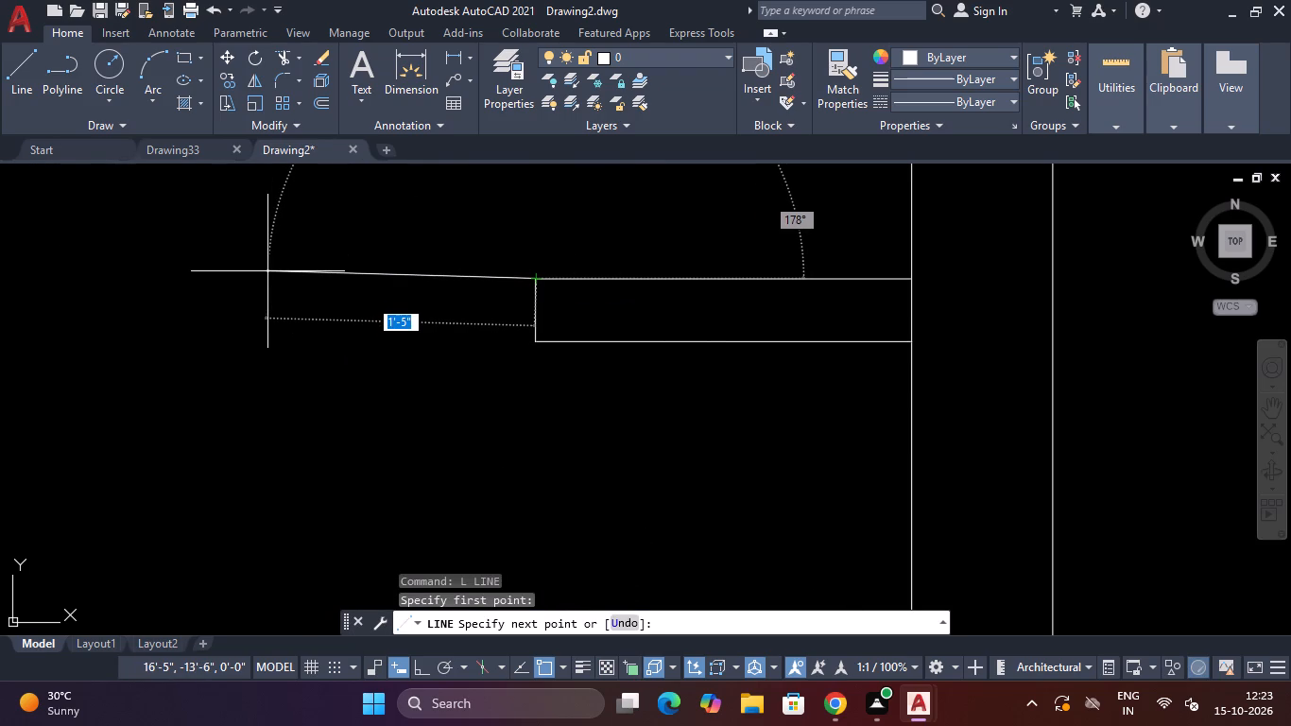
key("F8")
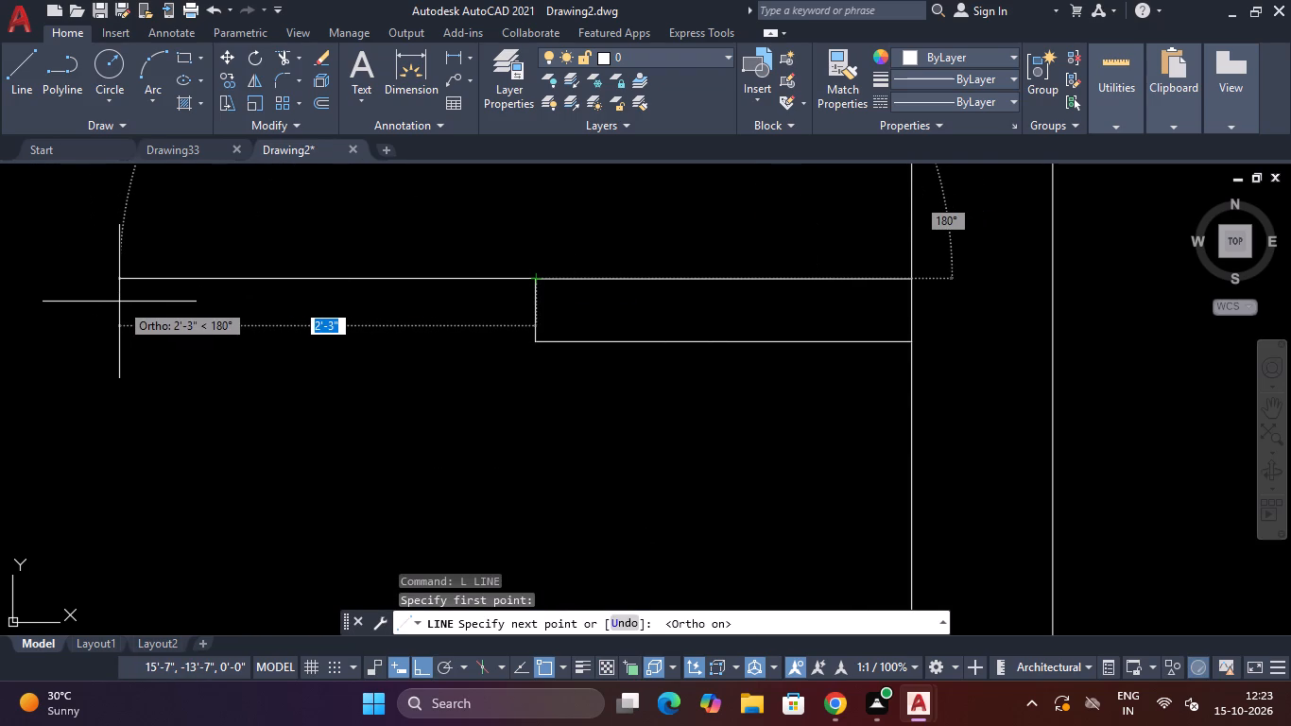
type("1'")
key("Return")
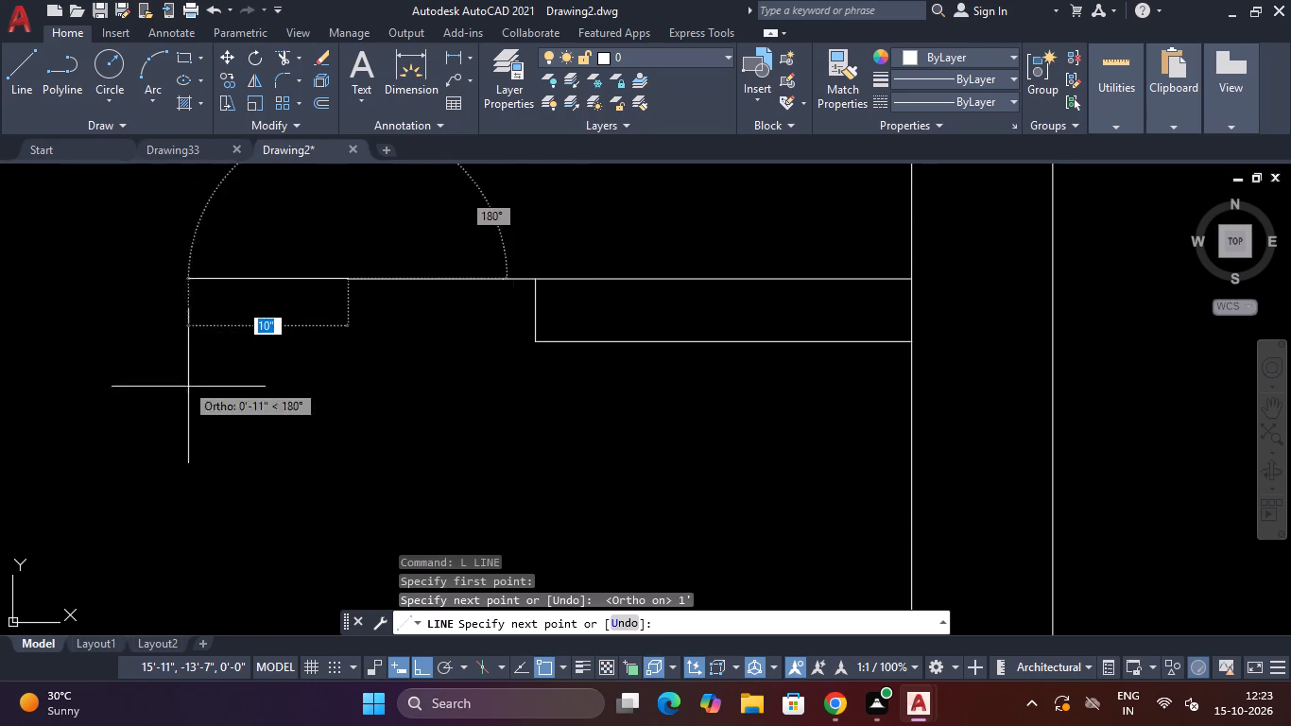
type("4\"")
key("Return")
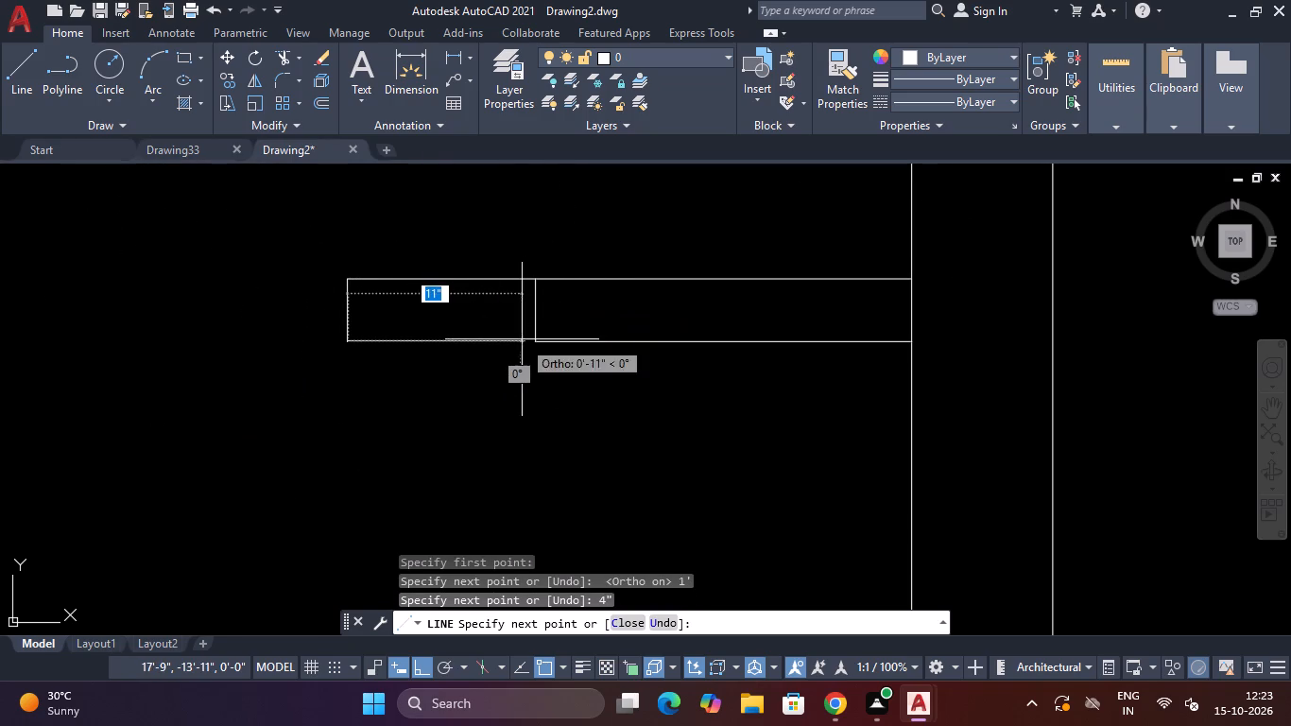
left_click(533, 341)
key("Escape")
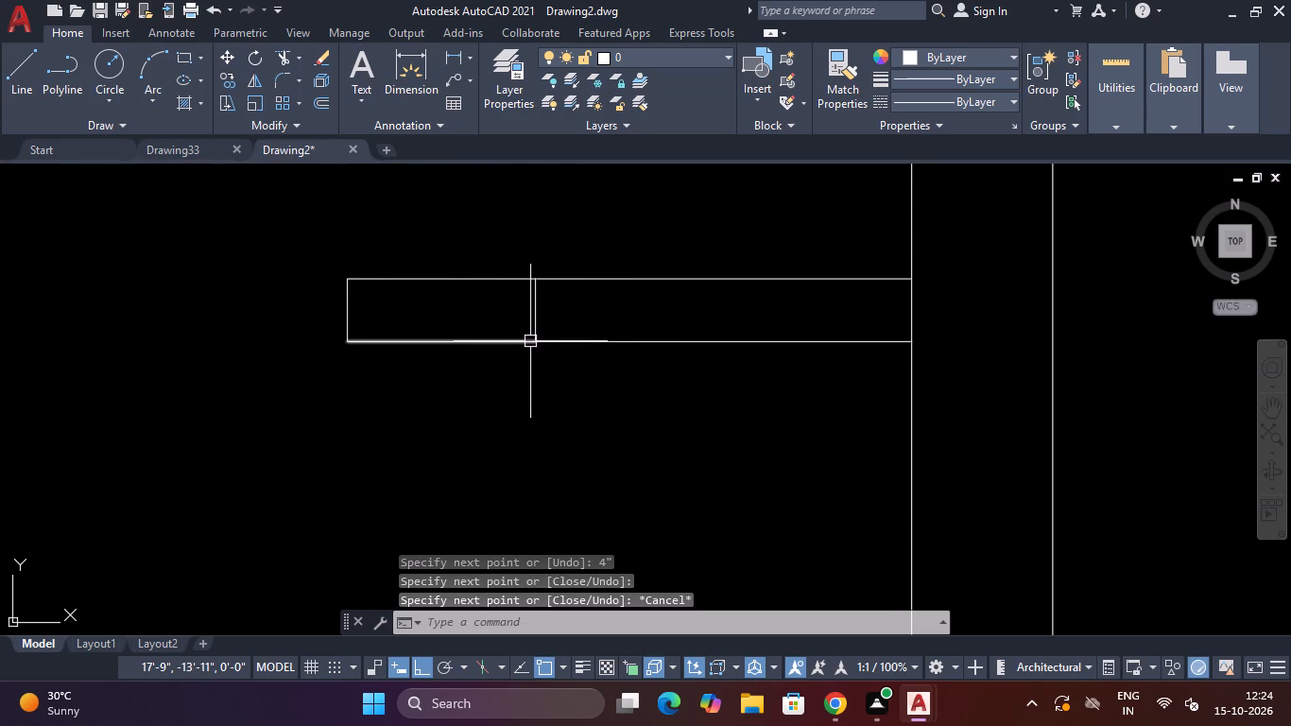
Trim away the old end line inside the lengthened stub partition.
type("TR")
key("space")
left_click(550, 304)
left_click(471, 317)
key("Escape")
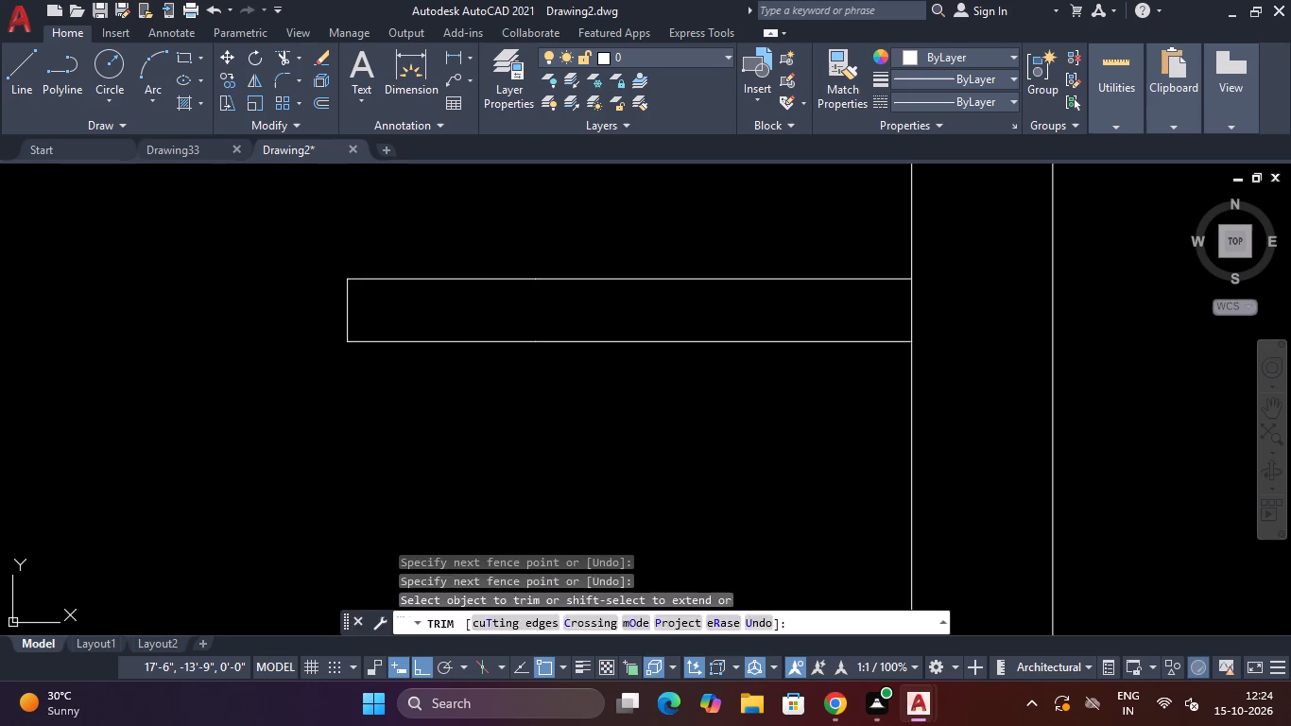
key("Escape")
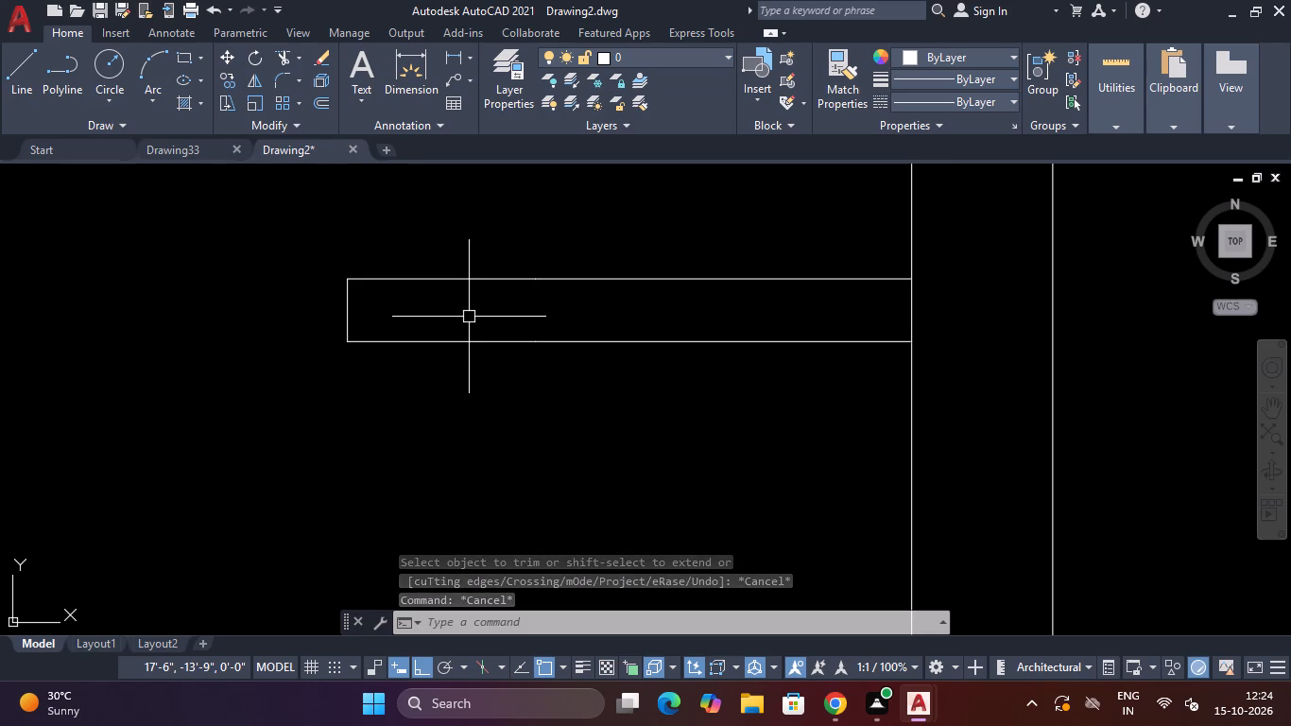
key("Escape")
key("Escape")
scroll(469, 317, "down", 1)
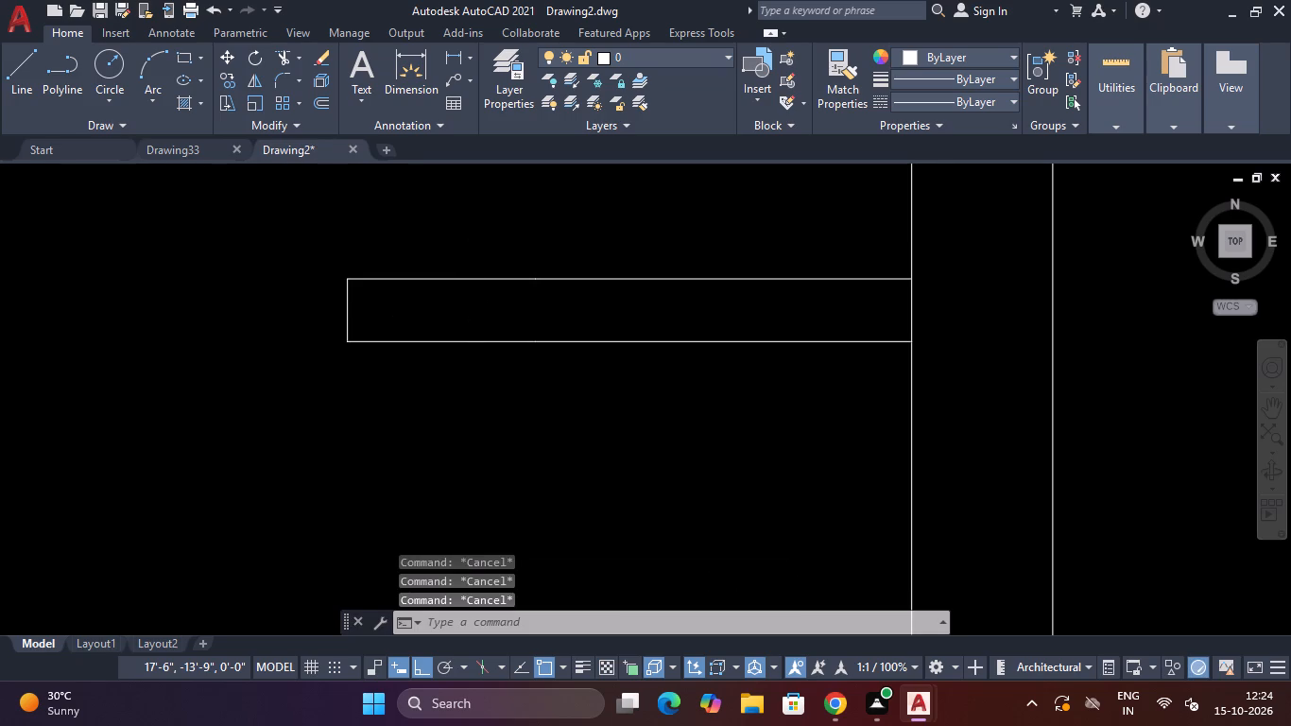
scroll(469, 317, "down", 6)
scroll(471, 298, "up", 2)
key("Escape")
key("Escape")
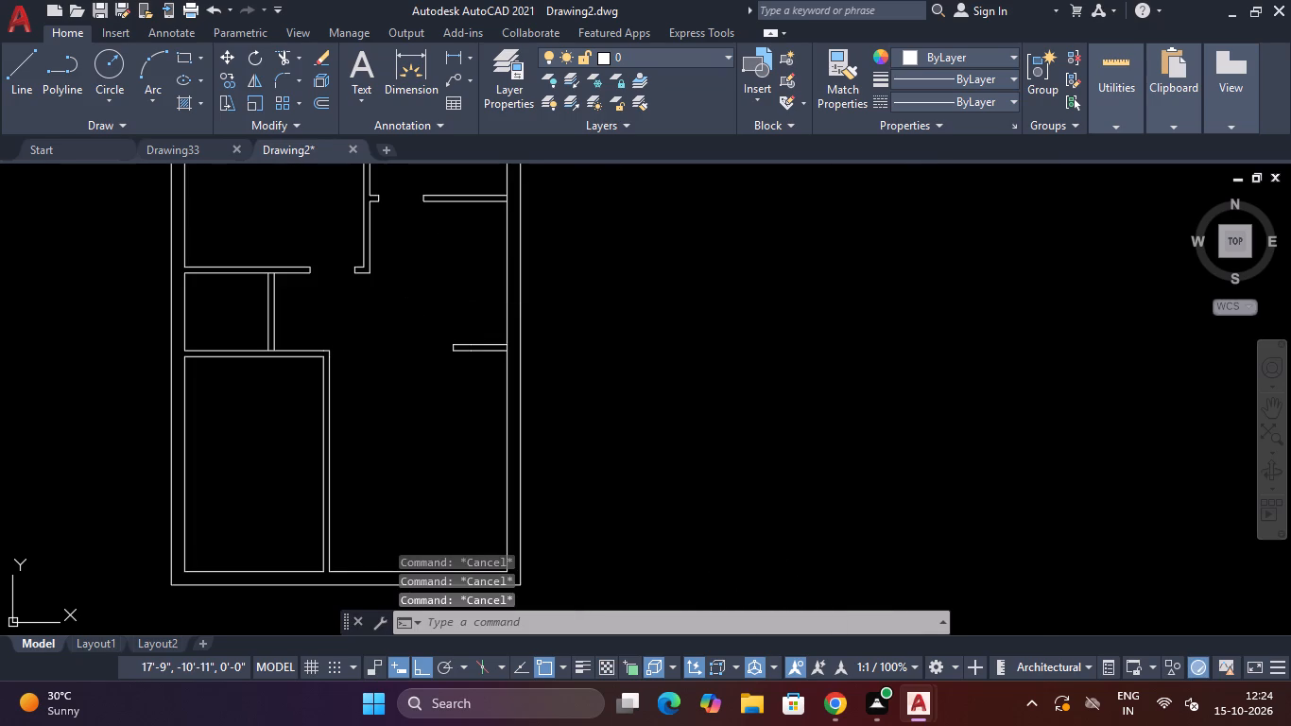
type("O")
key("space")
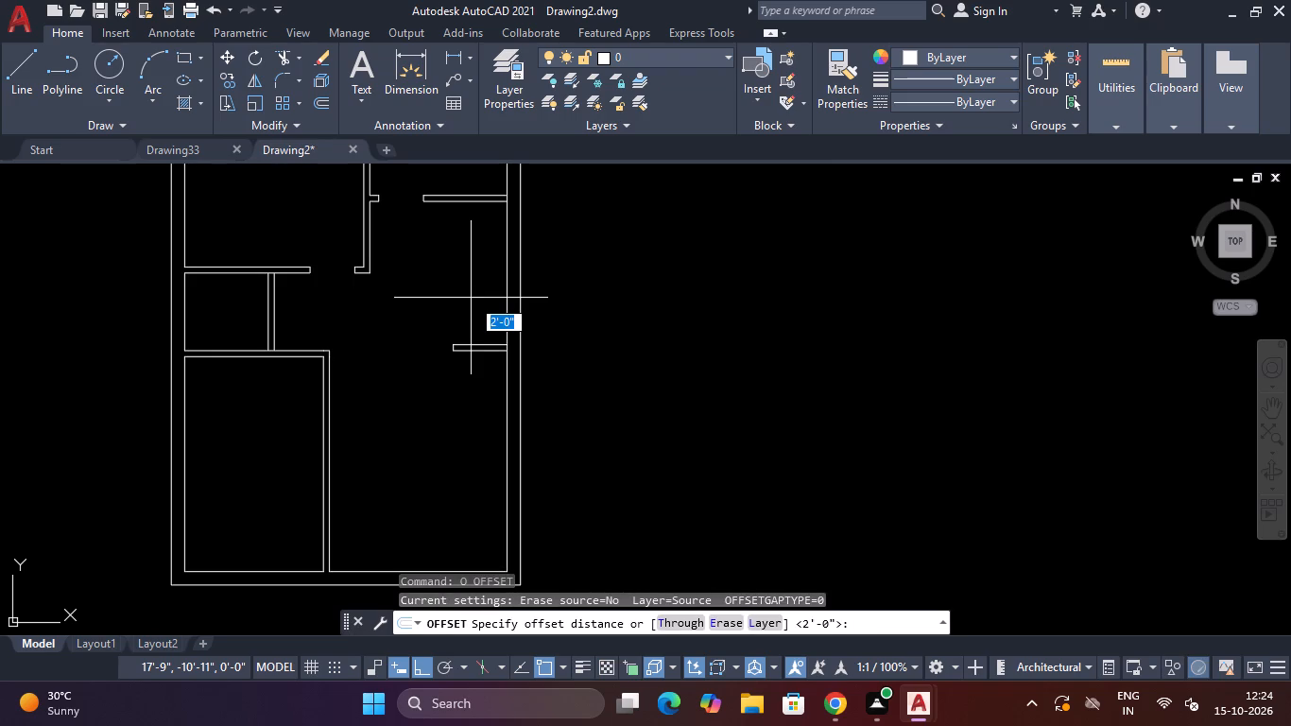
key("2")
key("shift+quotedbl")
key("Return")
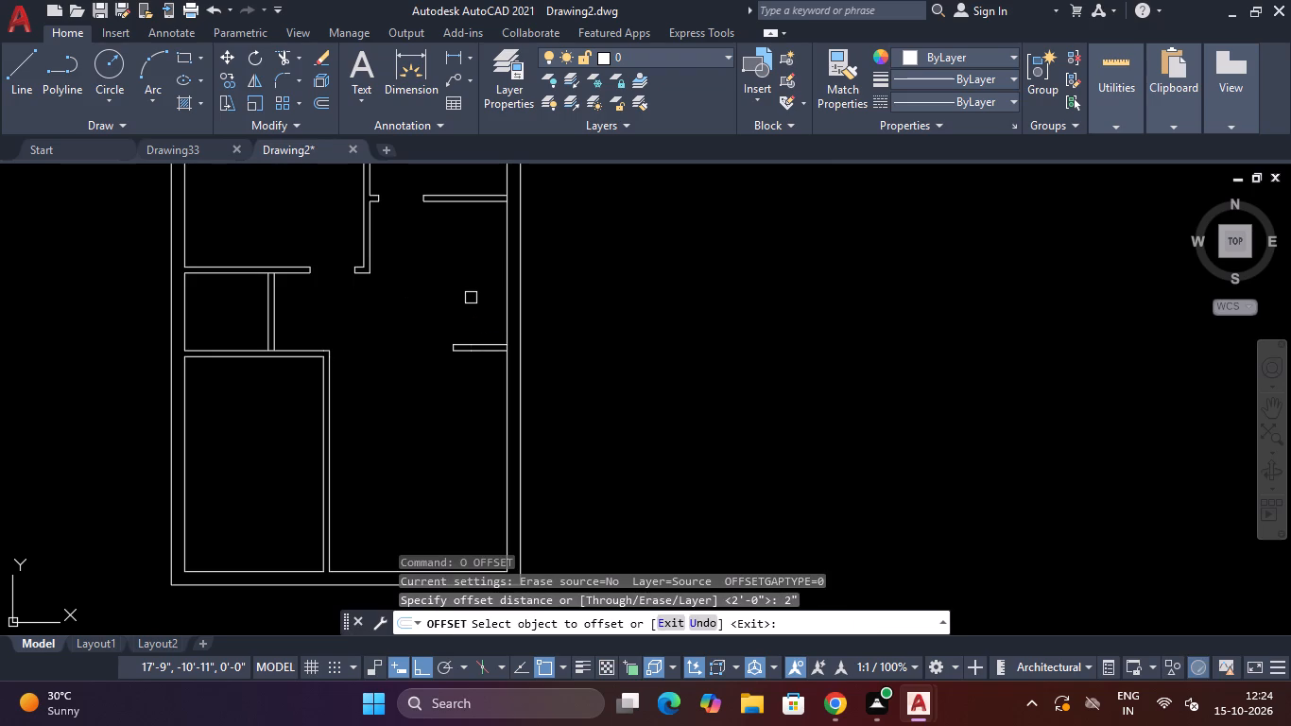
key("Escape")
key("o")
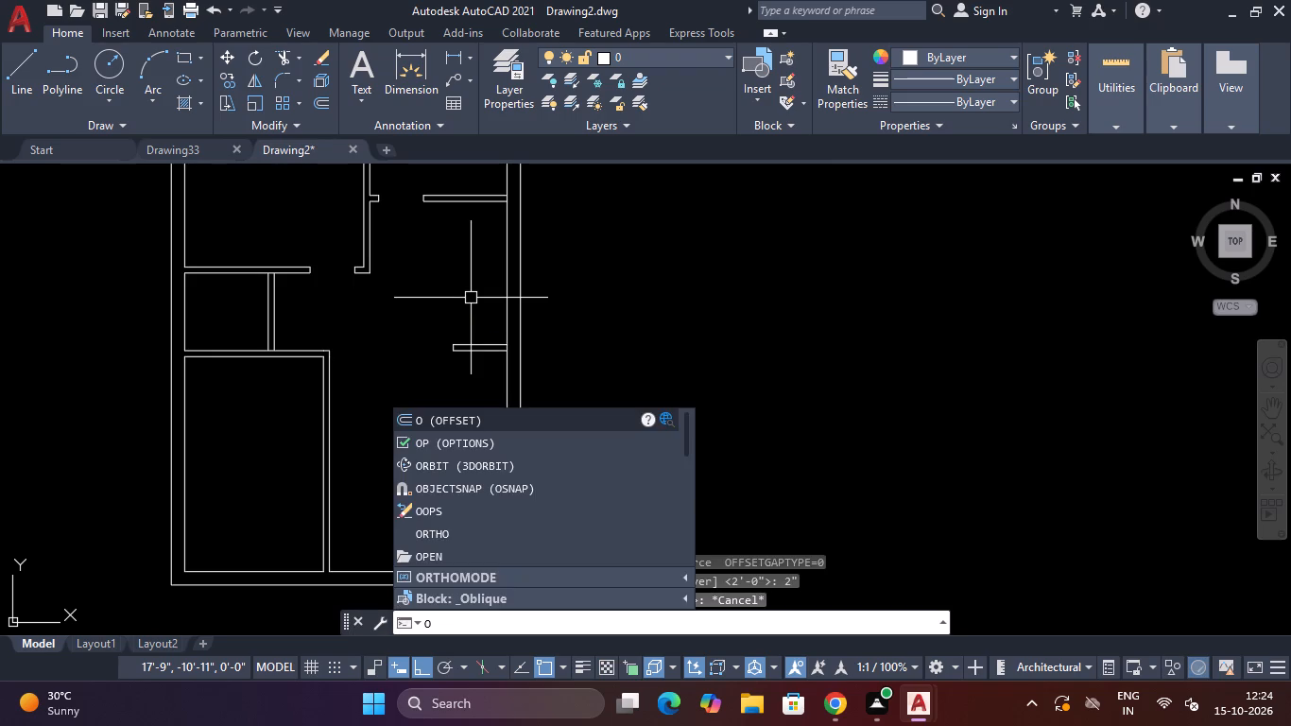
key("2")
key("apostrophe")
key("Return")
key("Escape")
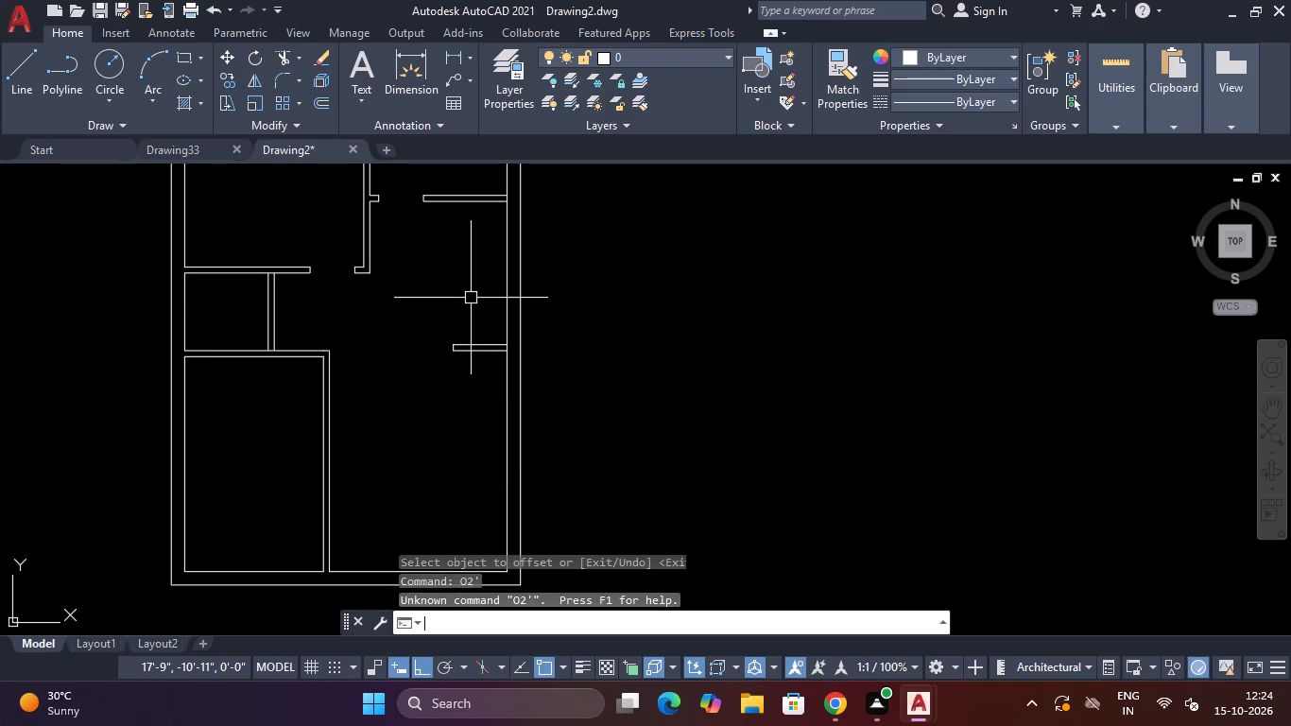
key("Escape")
Offset the right wall's inner face above the lower stub partition 2' to the left.
type("O")
key("space")
type("2'")
key("Return")
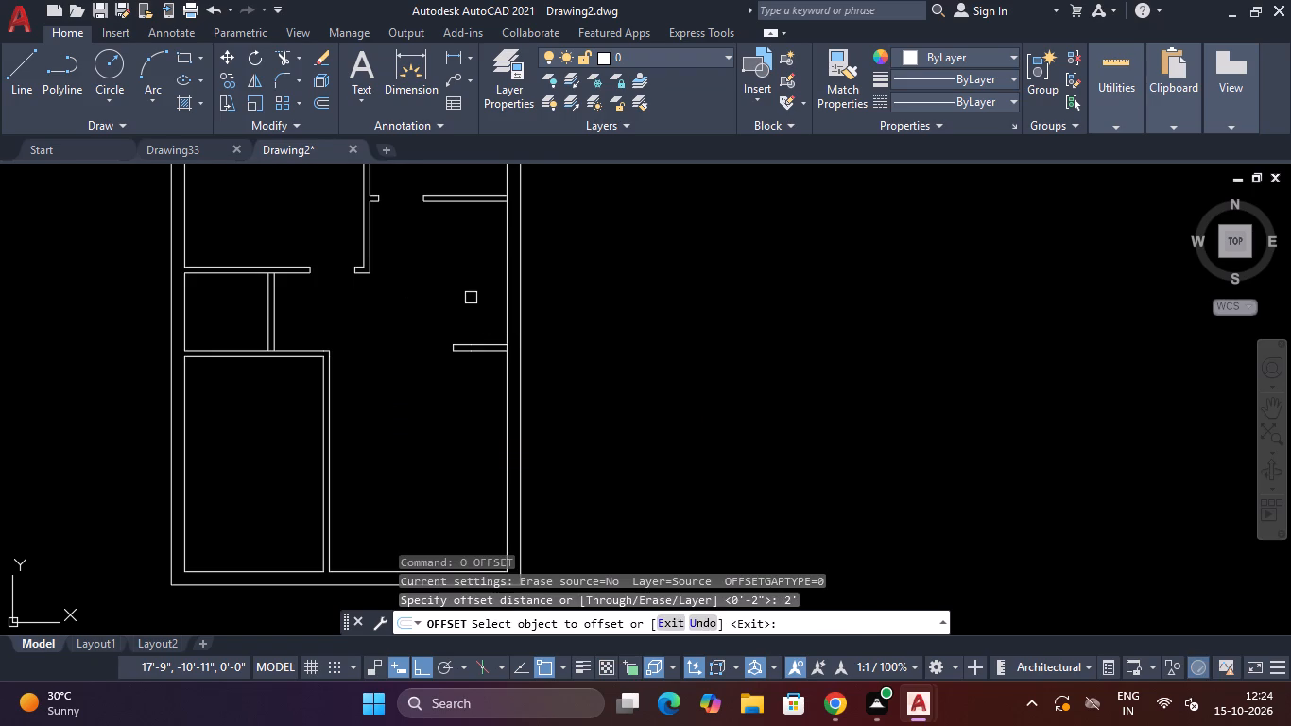
left_click(504, 304)
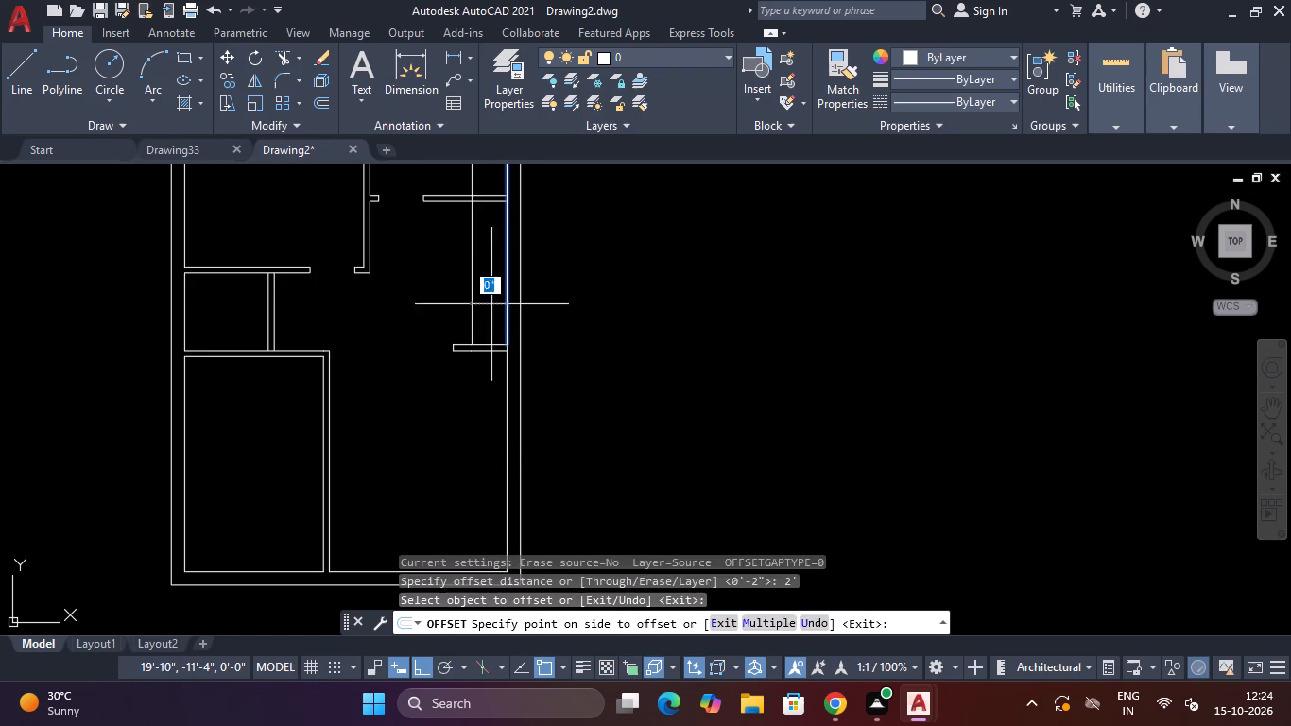
left_click(482, 306)
key("Escape")
key("Escape")
Trim the offset line above and inside the upper right partition, keeping only the part between the two right-hand partitions.
scroll(482, 306, "down", 2)
scroll(475, 269, "up", 3)
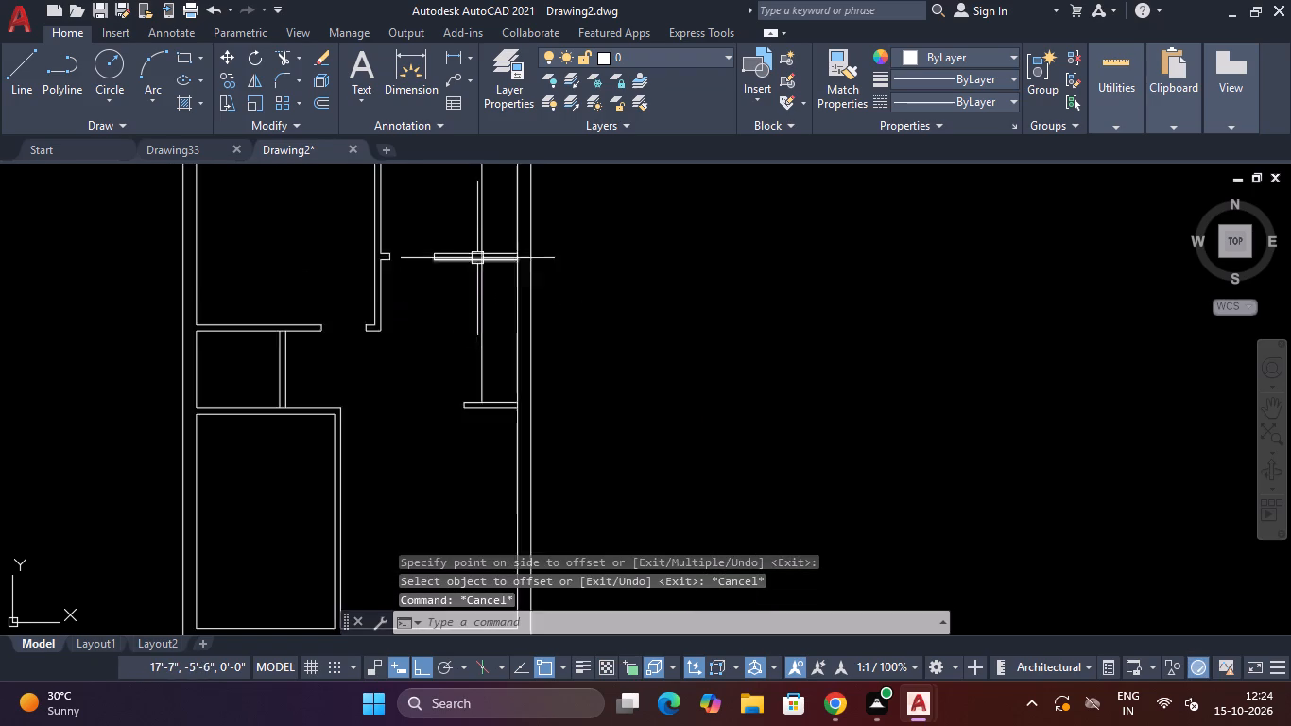
scroll(478, 245, "down", 3)
scroll(478, 223, "up", 3)
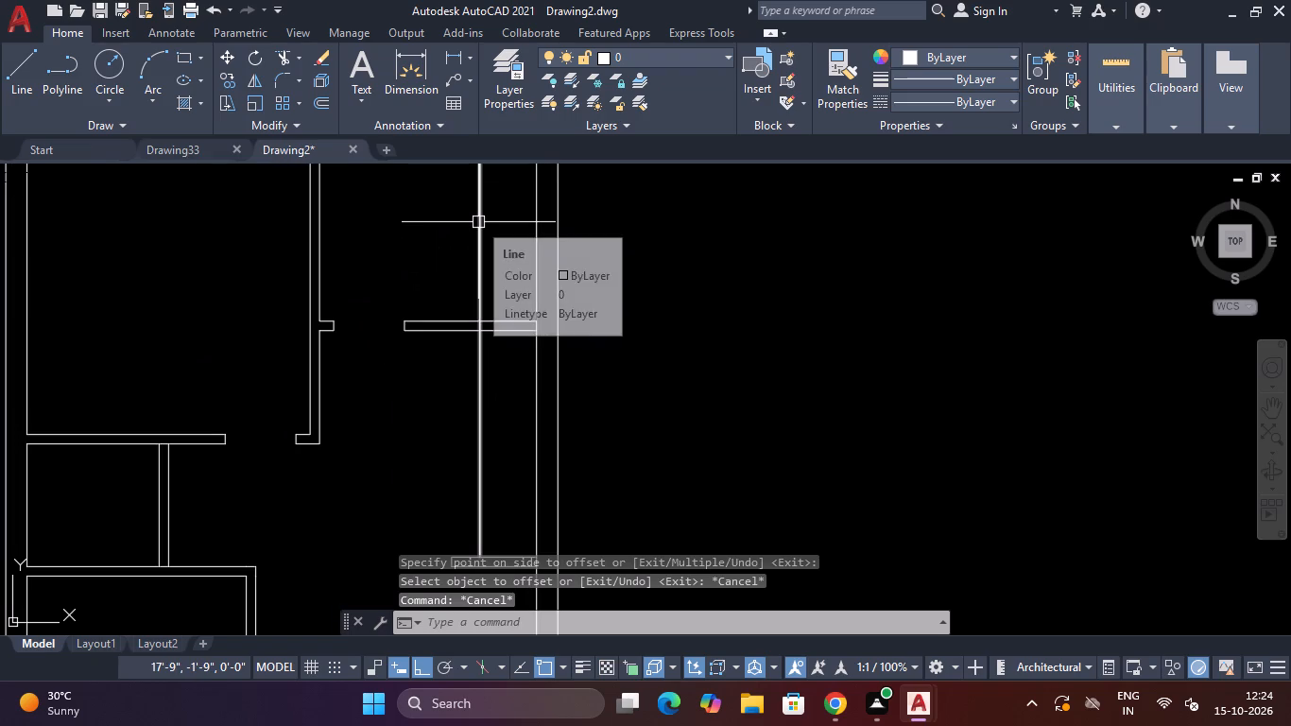
type("TR")
key("space")
scroll(478, 222, "up", 3)
left_click(507, 222)
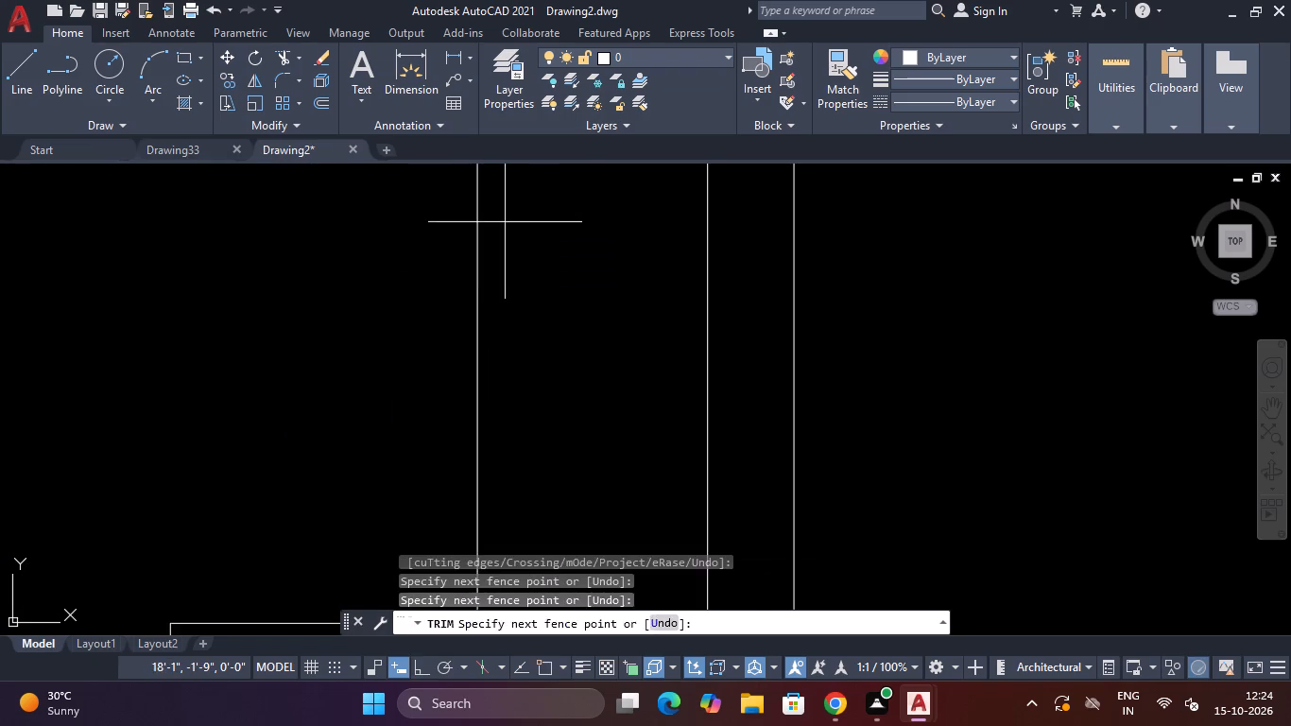
left_click(466, 233)
scroll(465, 233, "down", 5)
scroll(470, 265, "up", 4)
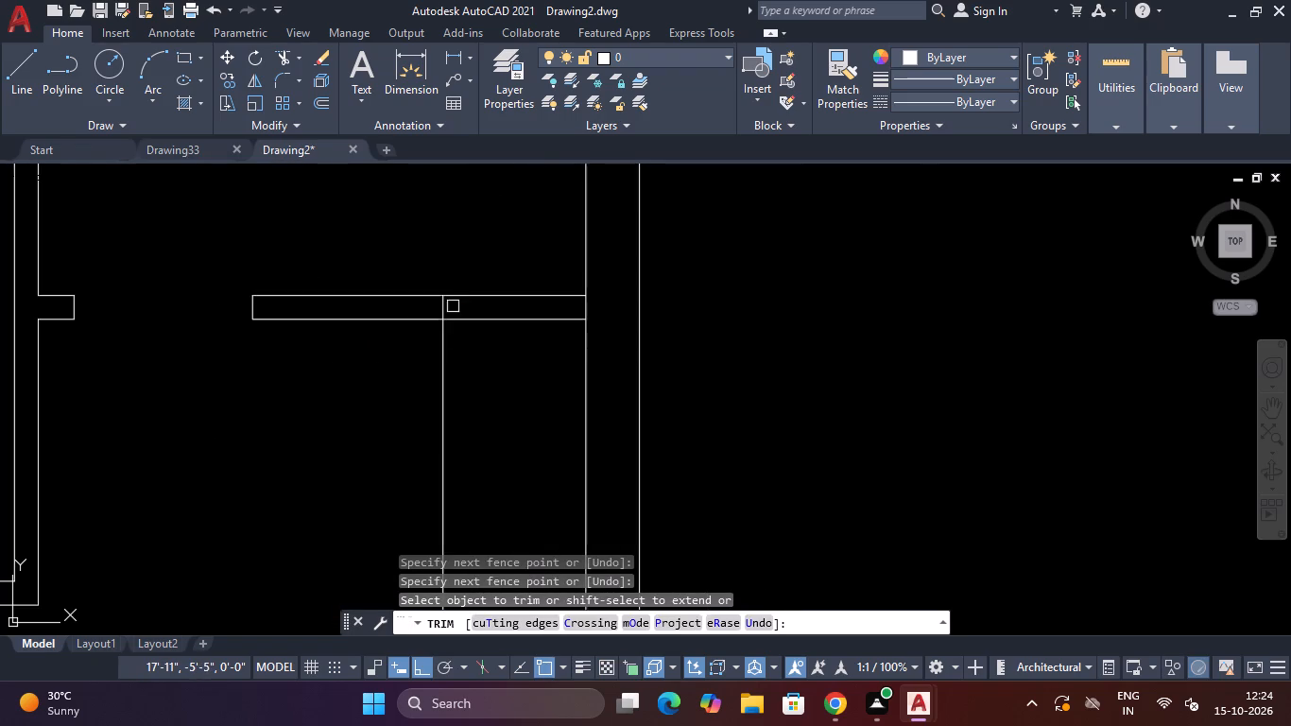
scroll(453, 305, "up", 4)
left_click(453, 305)
left_click(340, 318)
scroll(346, 312, "down", 9)
scroll(365, 370, "up", 2)
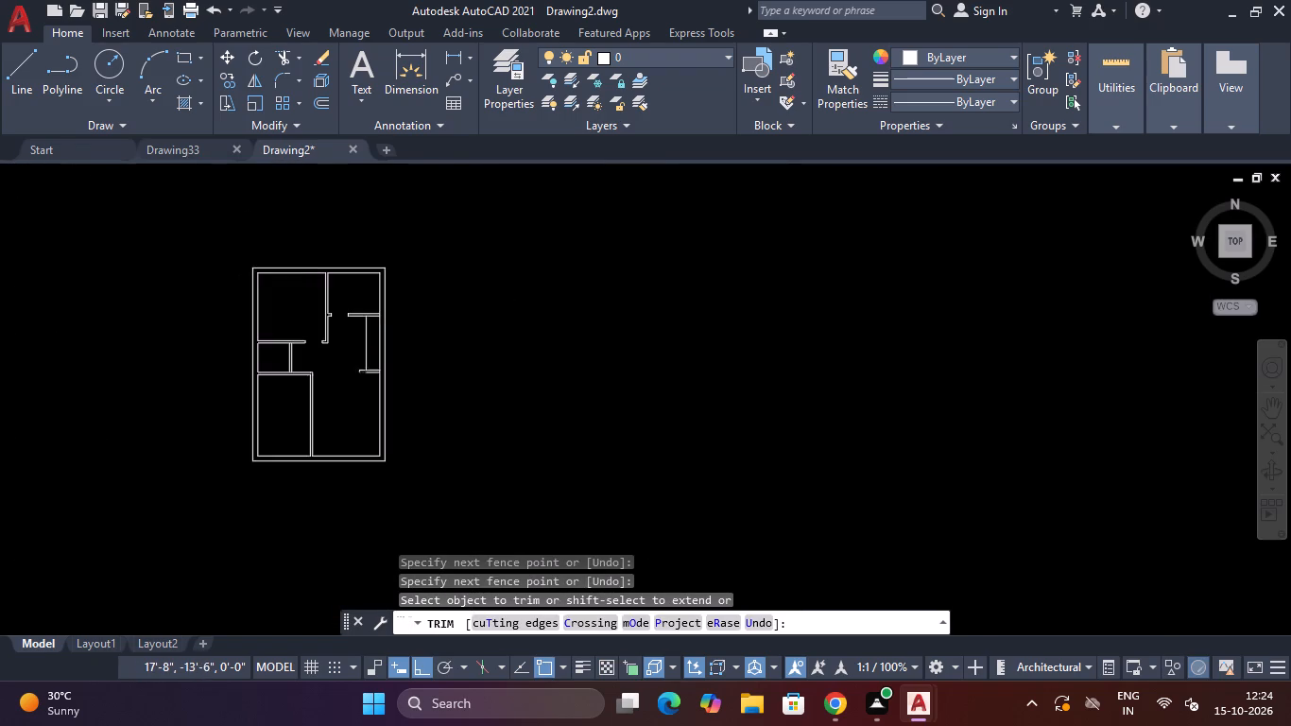
scroll(365, 370, "up", 4)
scroll(345, 354, "down", 7)
scroll(357, 319, "up", 3)
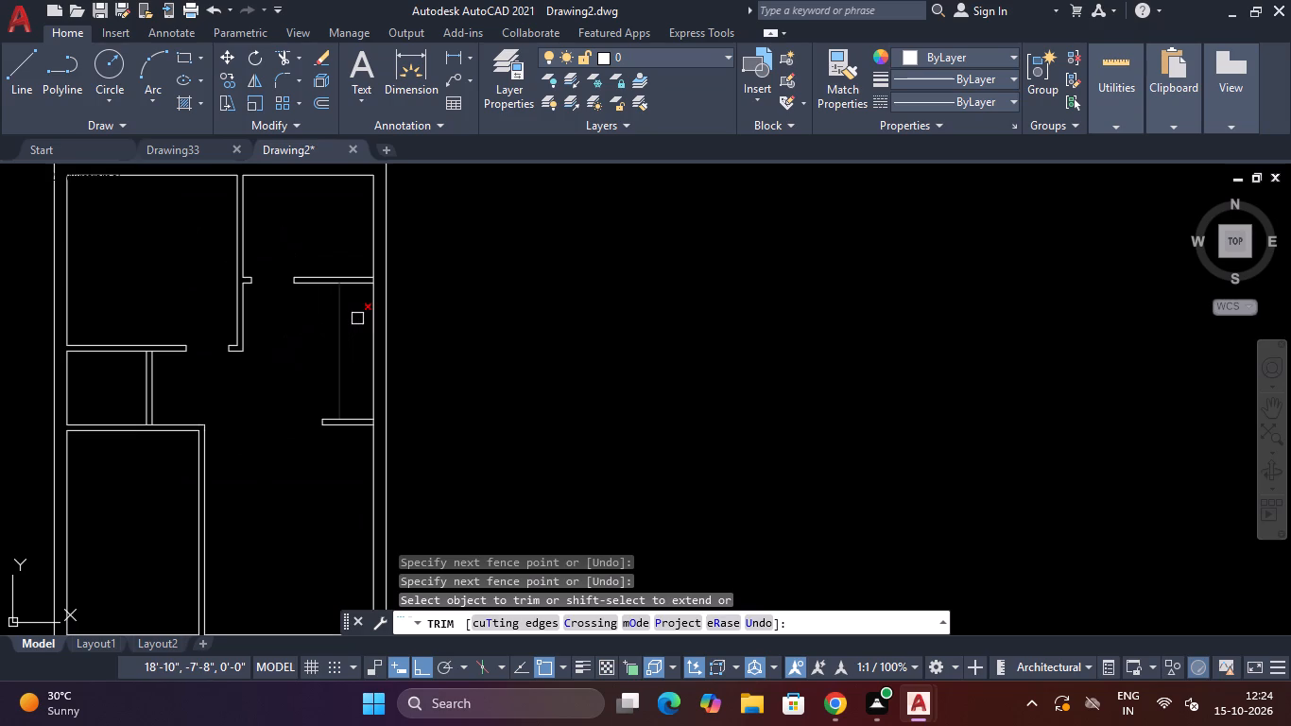
key("Escape")
key("Escape")
key("Escape")
key("Escape")
key("Escape")
key("Escape")
key("Escape")
key("Escape")
key("Escape")
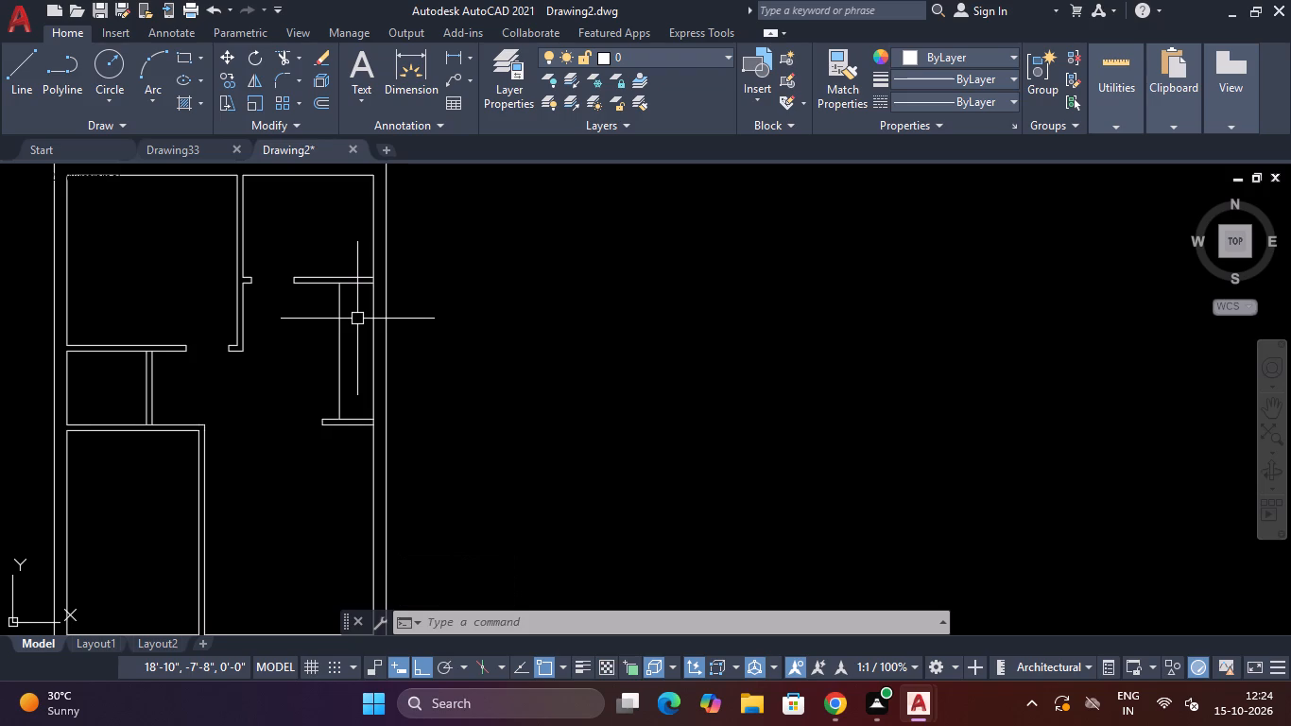
Draw a short vertical line across the lower-left room's top partition, starting at the room's upper-right inner corner.
scroll(356, 247, "down", 3)
scroll(345, 335, "up", 2)
scroll(345, 336, "down", 4)
scroll(345, 336, "up", 3)
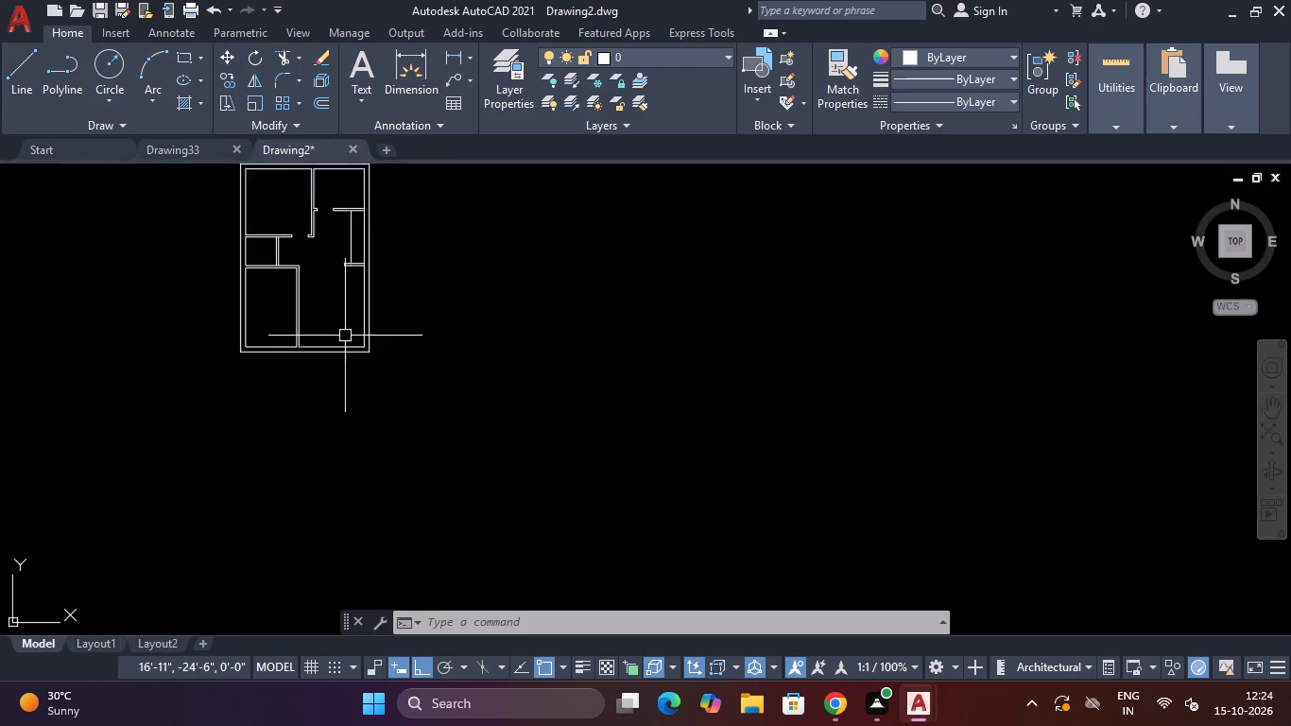
scroll(345, 336, "down", 2)
scroll(322, 298, "up", 3)
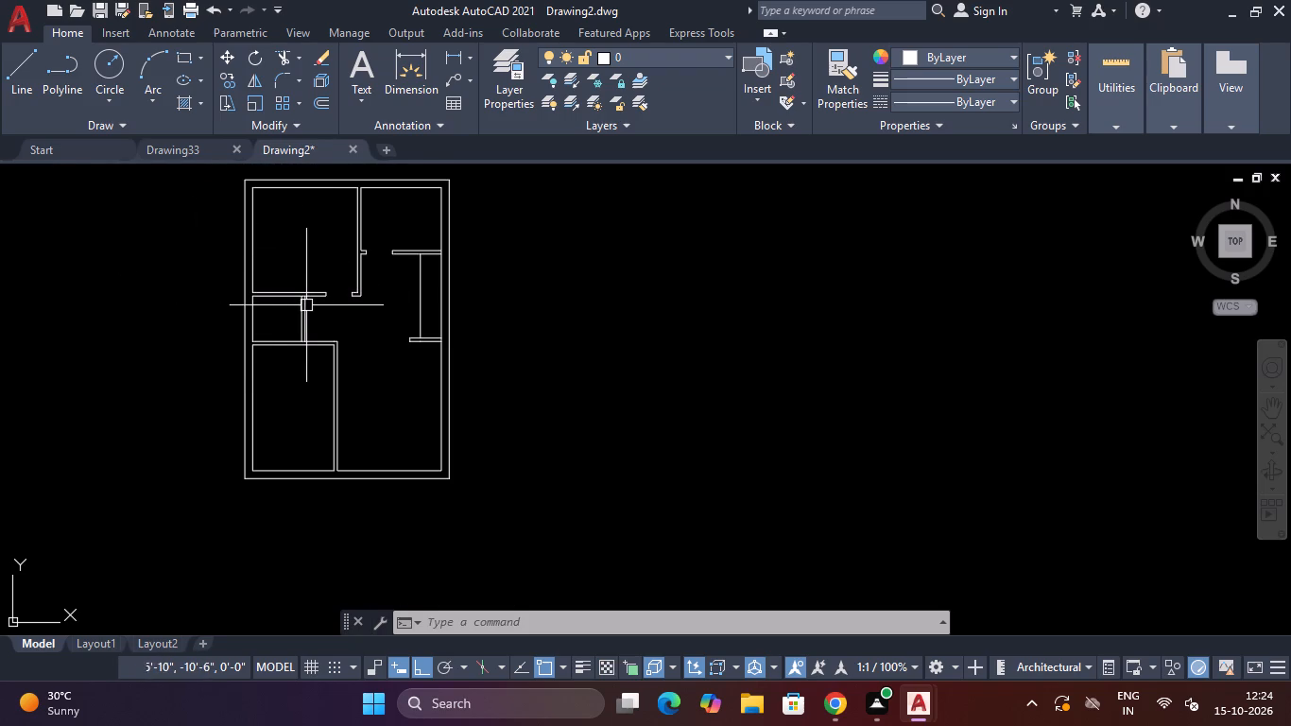
key("Escape")
type("L")
key("space")
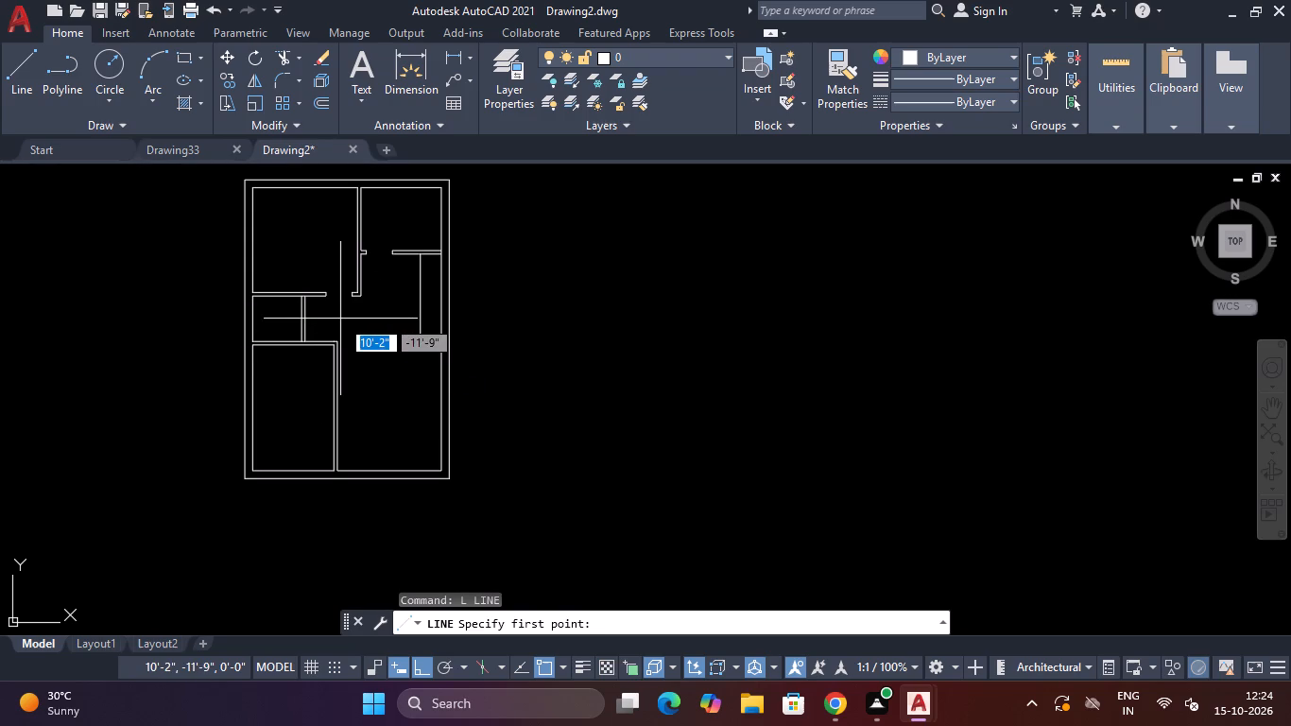
scroll(340, 317, "up", 1)
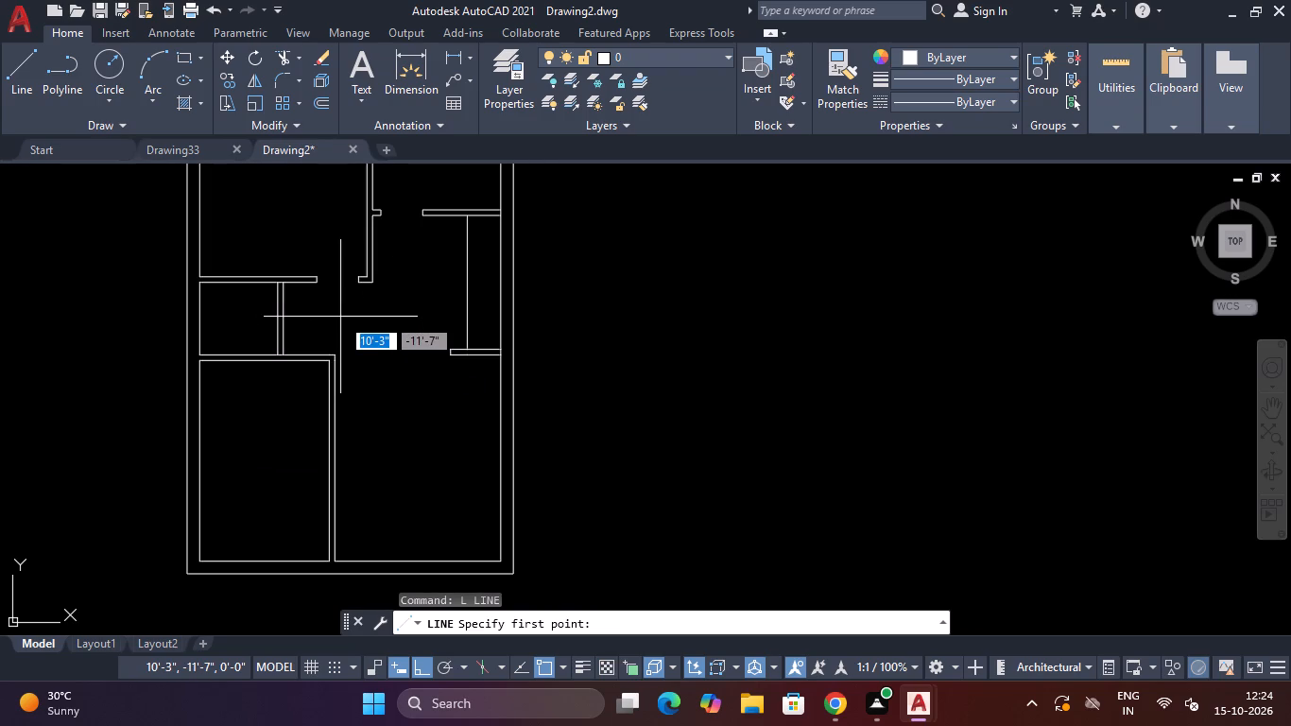
scroll(340, 317, "up", 4)
left_click(319, 386)
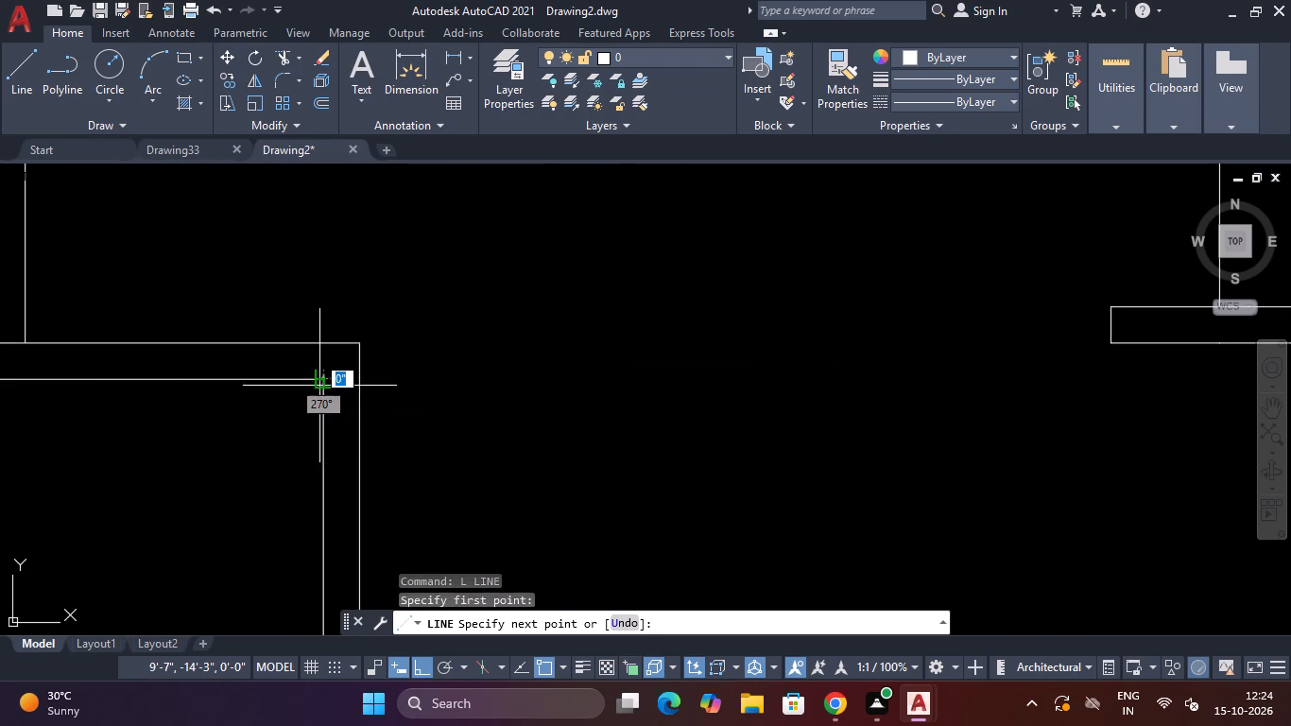
left_click(325, 337)
key("Escape")
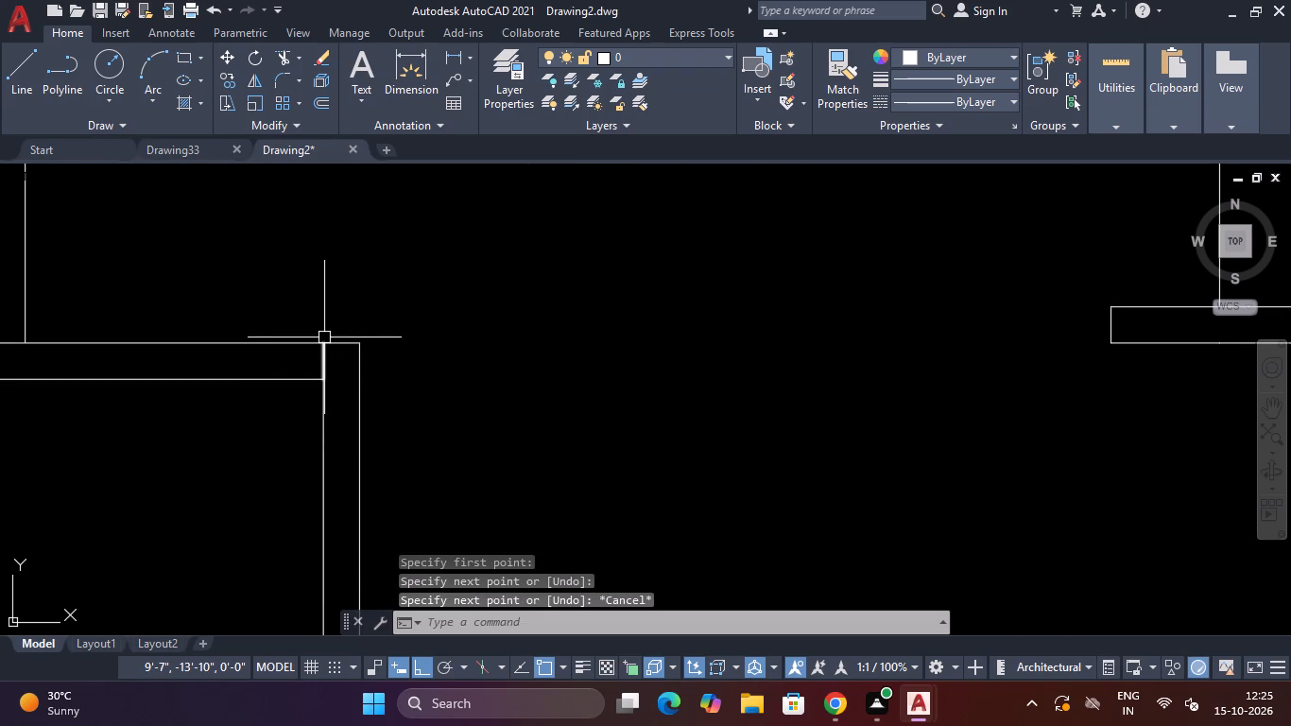
Offset the short line across the lower-left room's top partition 6" to the left.
type("O")
key("space")
type("6\"")
key("Return")
left_click(320, 357)
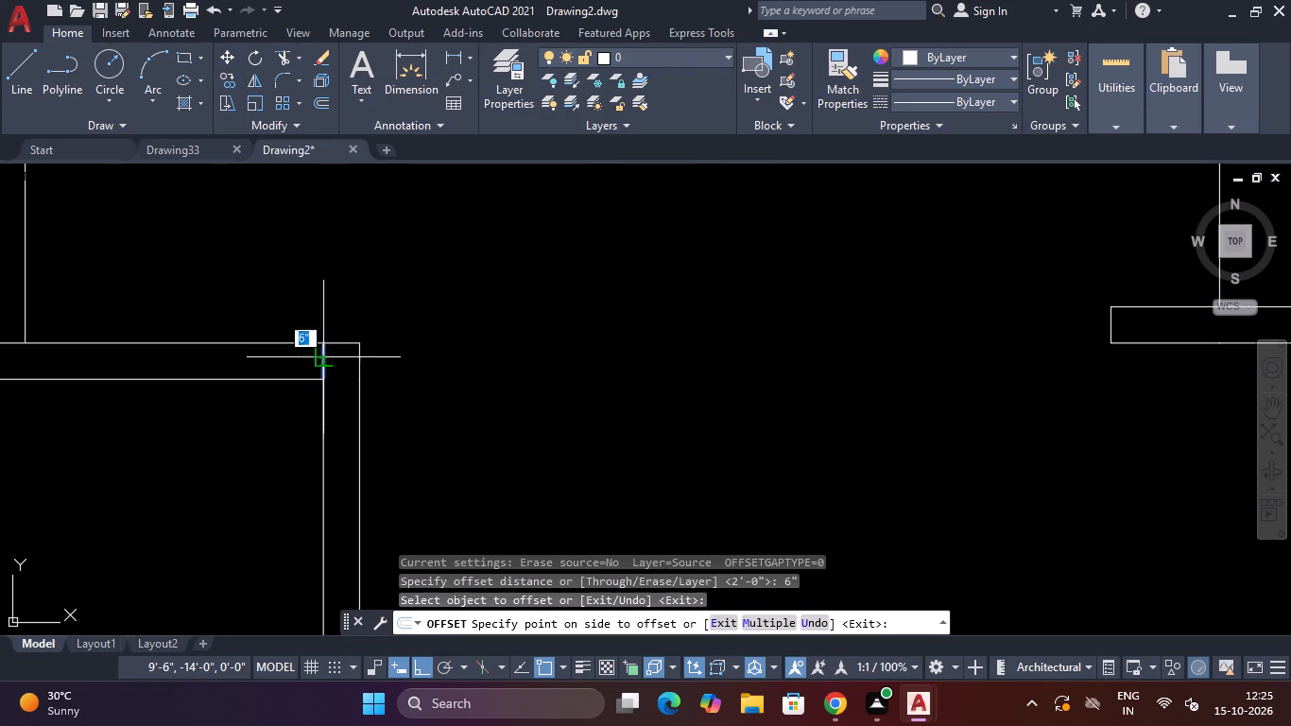
left_click(163, 406)
key("Escape")
key("Escape")
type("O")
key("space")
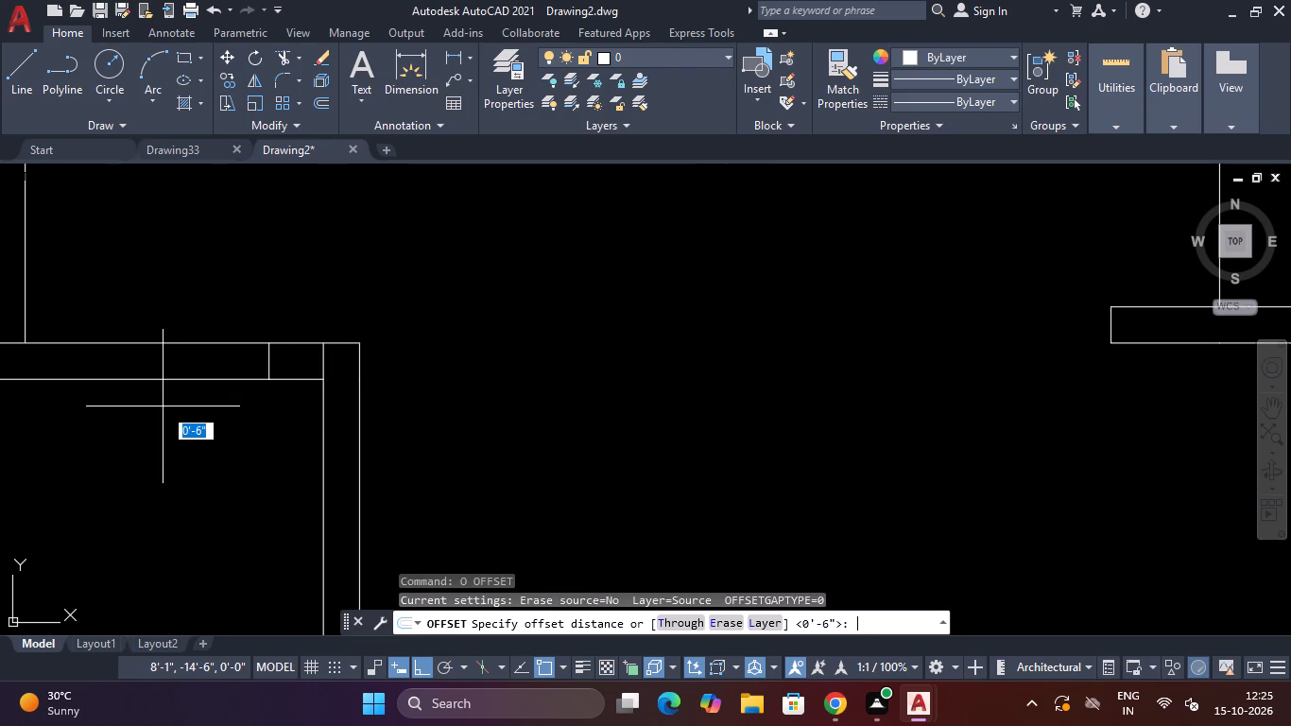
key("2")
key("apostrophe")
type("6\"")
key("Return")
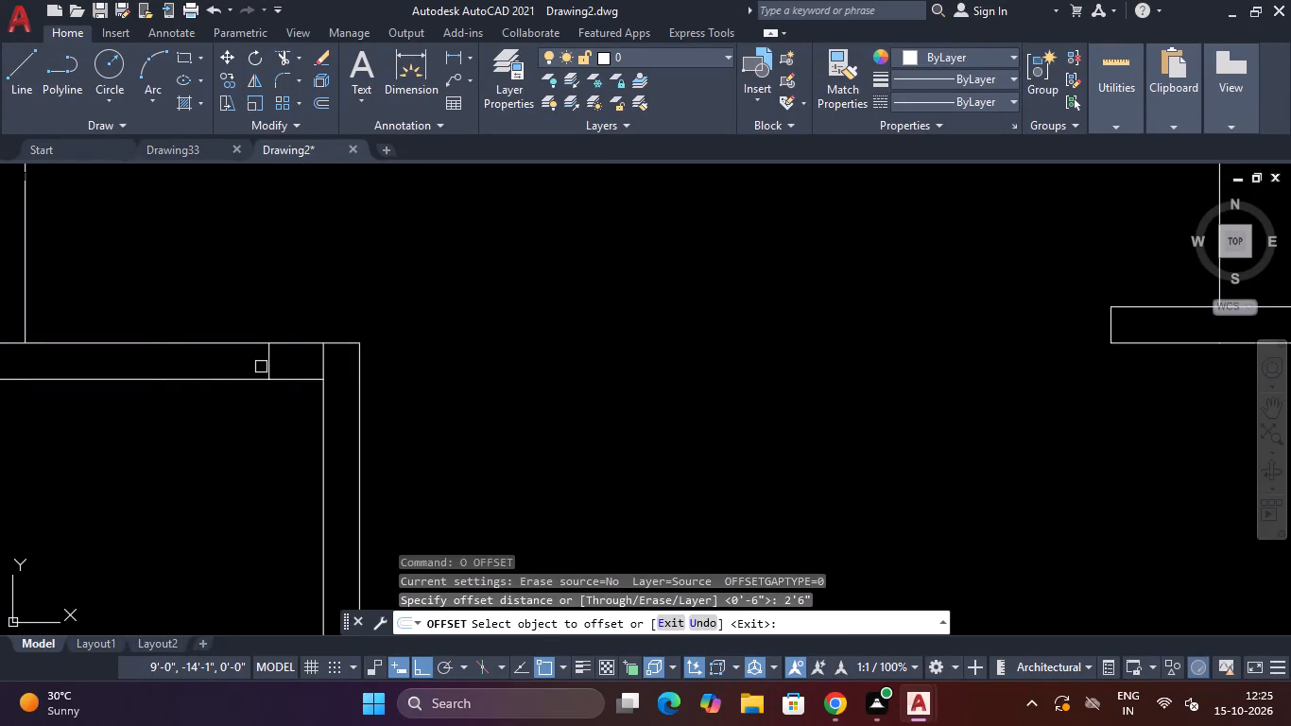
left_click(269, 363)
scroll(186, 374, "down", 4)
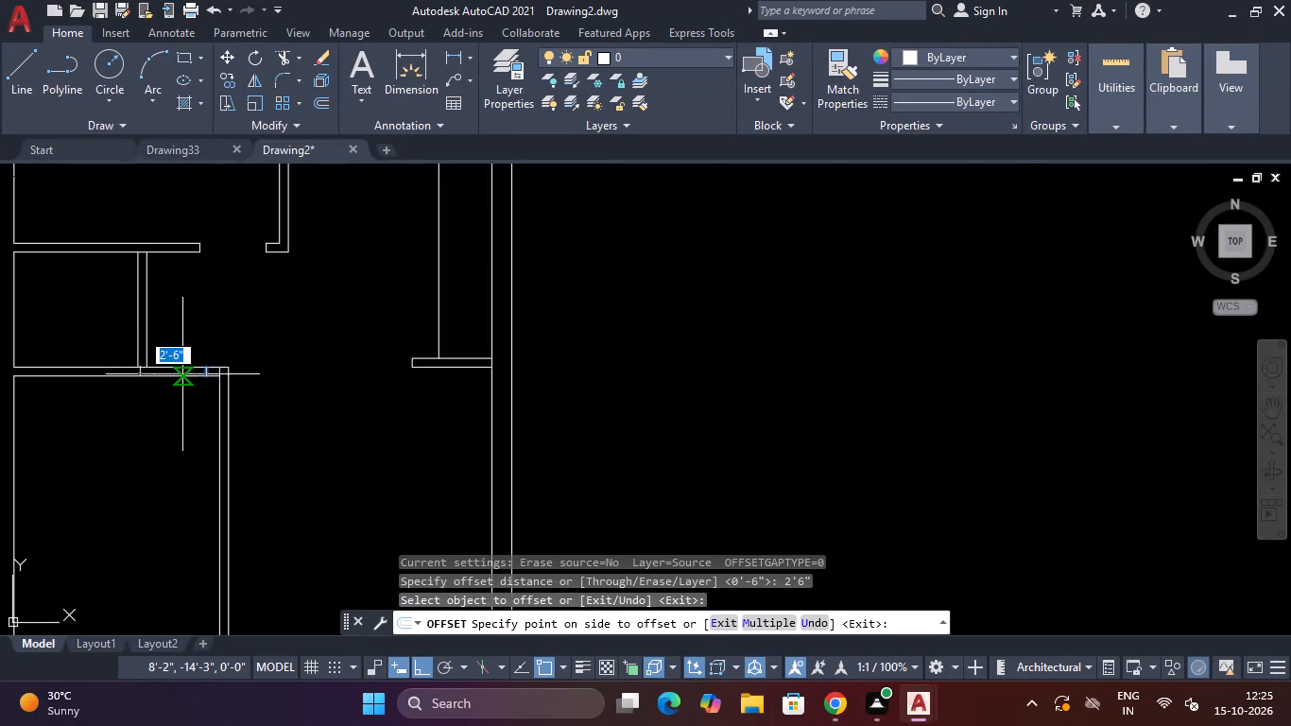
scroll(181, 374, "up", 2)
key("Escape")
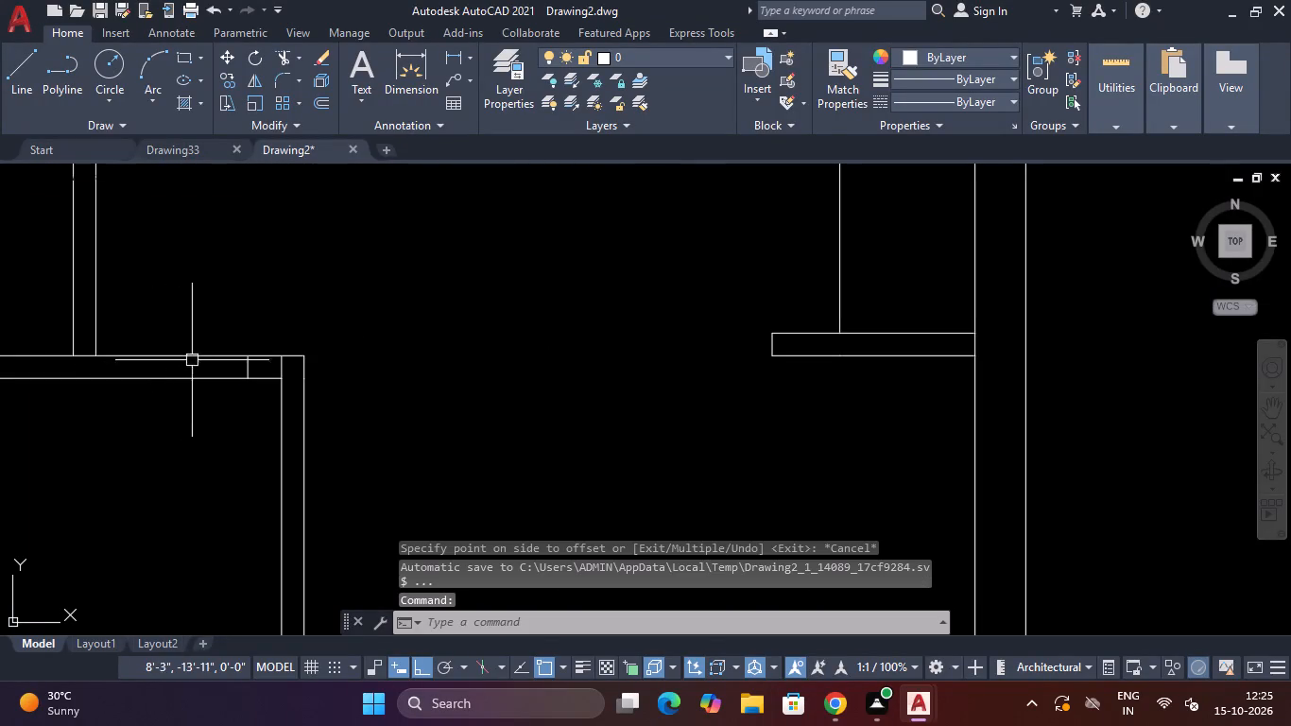
Delete the offset line across the lower-left room's top partition, 6" from the room's upper-right inner corner.
scroll(215, 359, "up", 4)
left_click_drag(445, 363, 434, 365)
left_click(388, 379)
key("Escape")
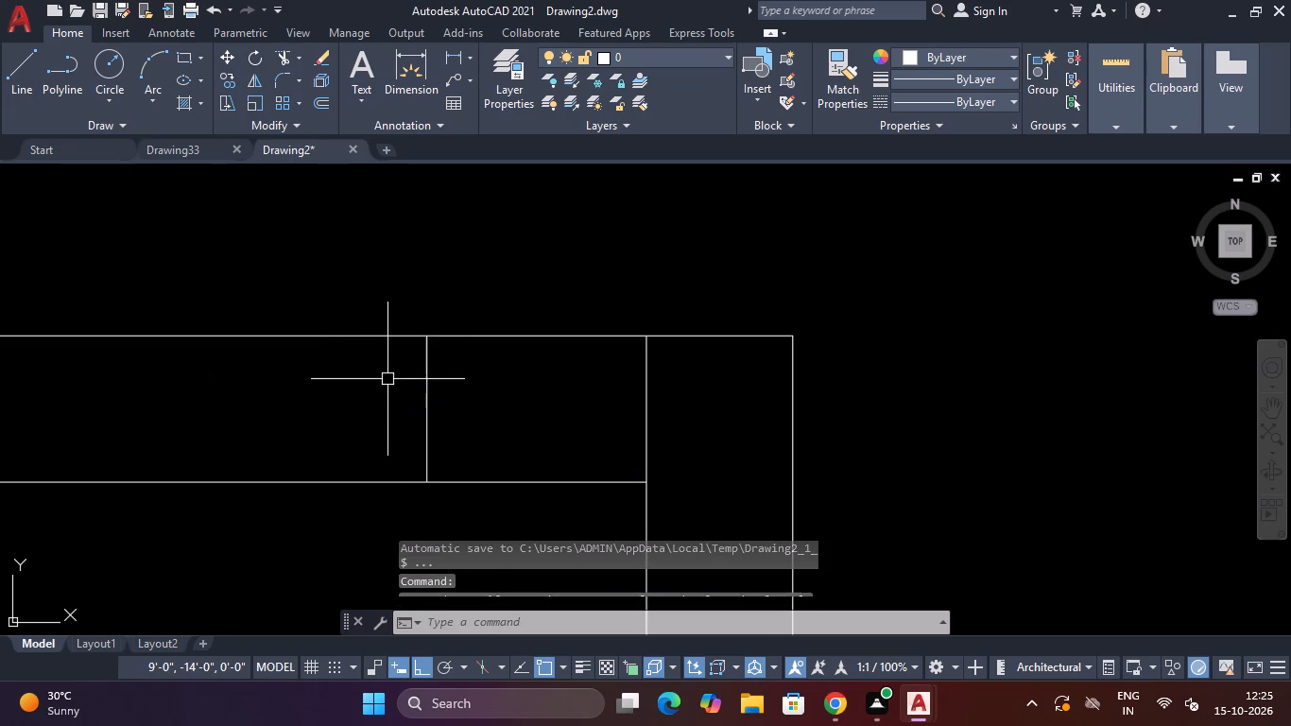
key("Escape")
left_click(523, 355)
left_click(394, 403)
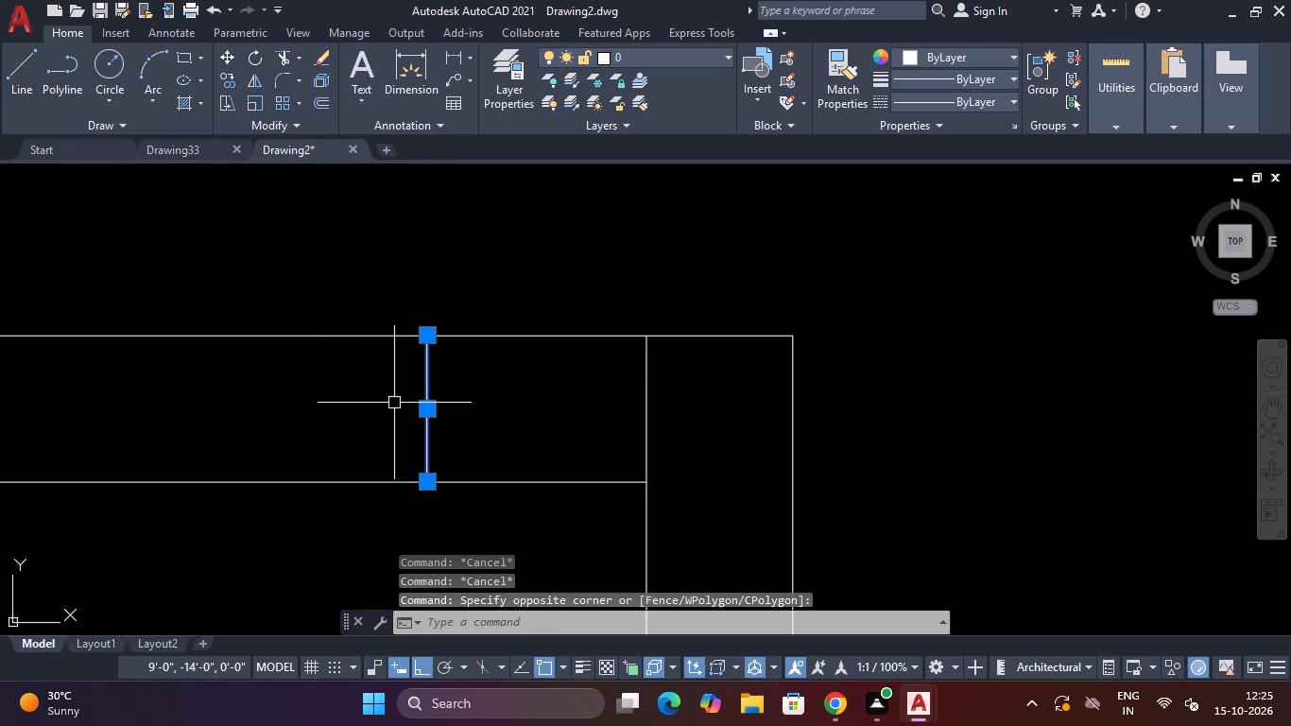
key("Delete")
Offset the short vertical line at the lower-left room's upper-right inner corner 4" to the left.
type("O")
key("space")
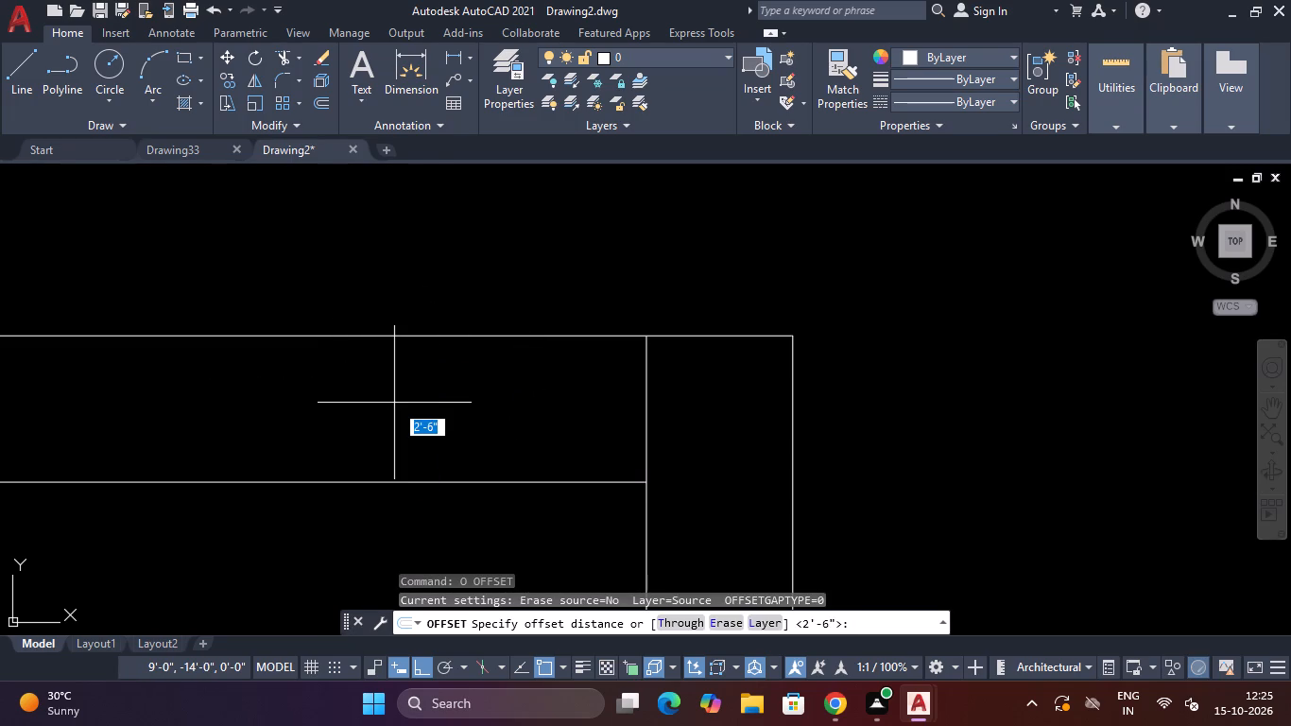
key("4")
key("shift+quotedbl")
key("Return")
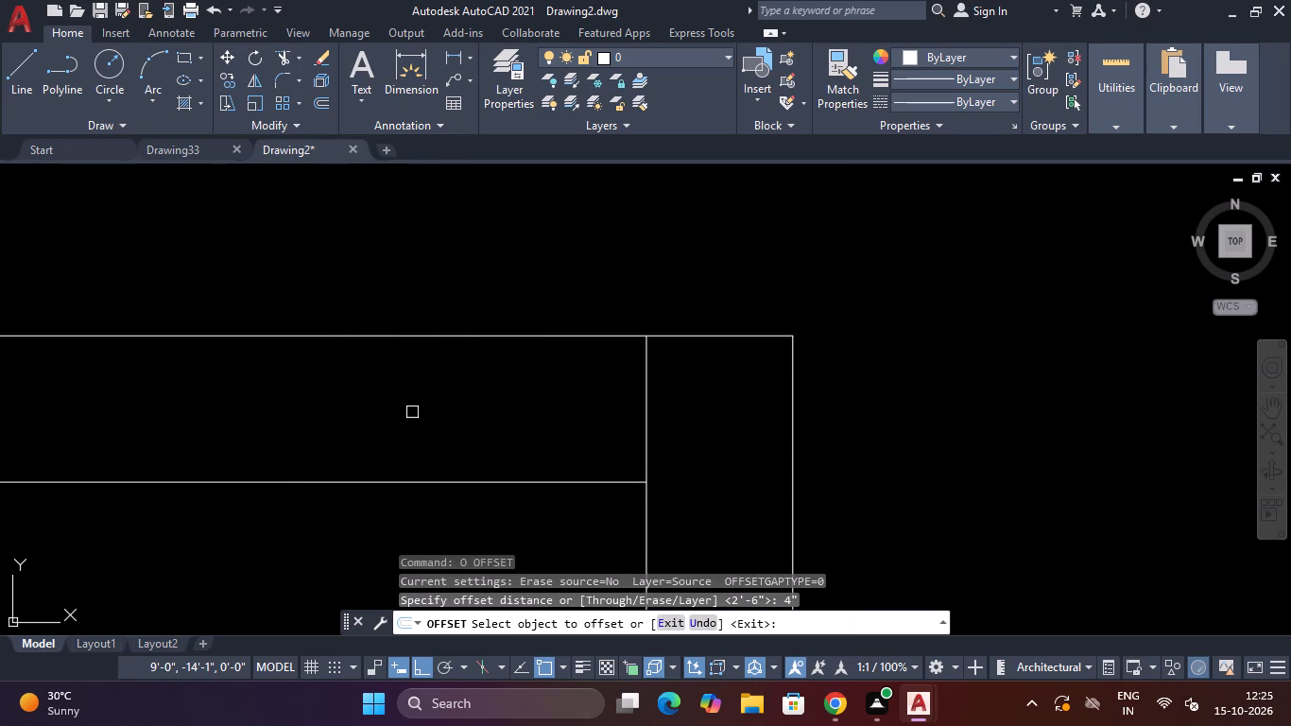
left_click_drag(645, 397, 636, 397)
left_click(575, 404)
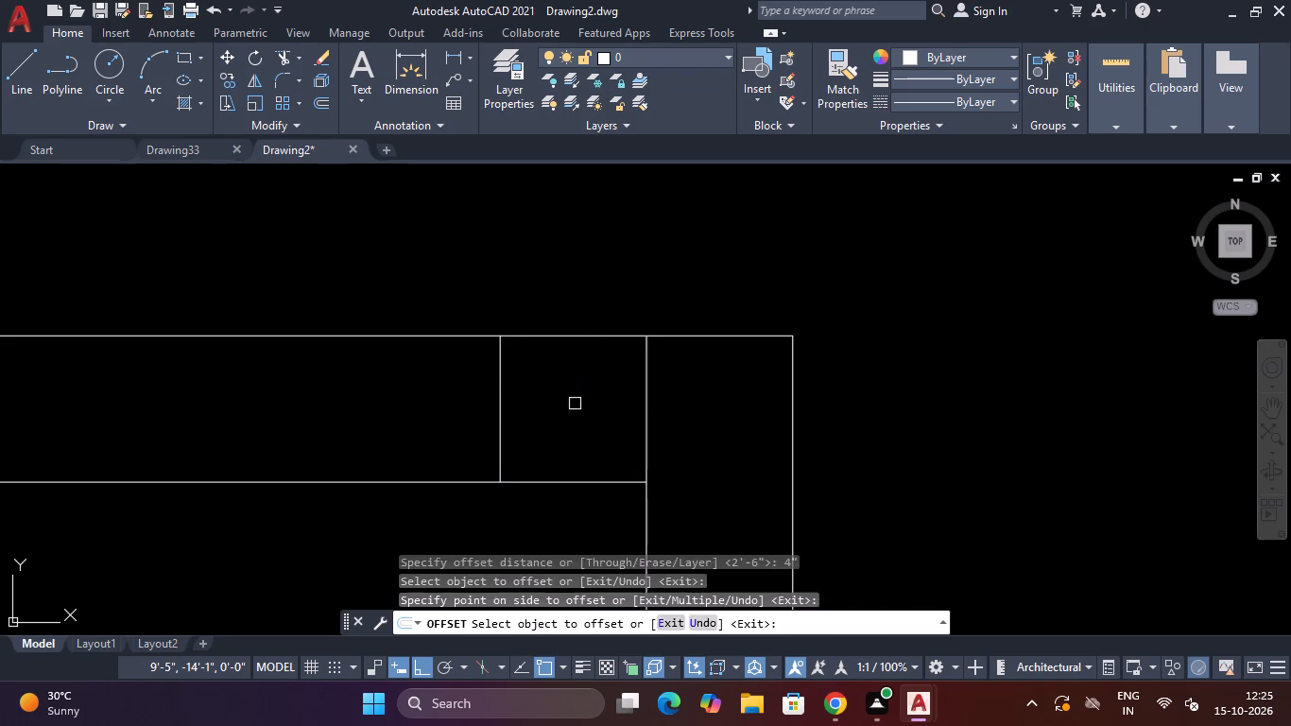
key("Escape")
key("Escape")
Offset the new short line across the lower-left room's top partition 2' to the left.
type("O")
key("space")
type("2'")
type("6\"")
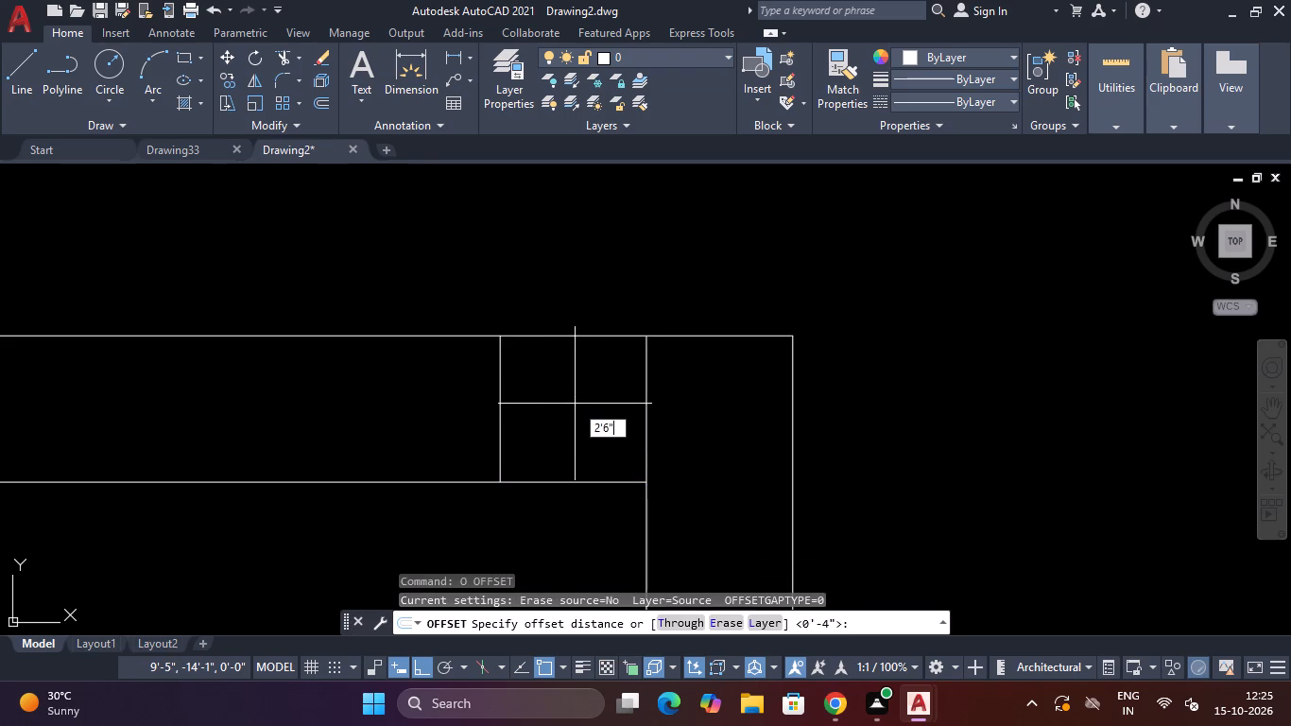
key("Return")
left_click(494, 407)
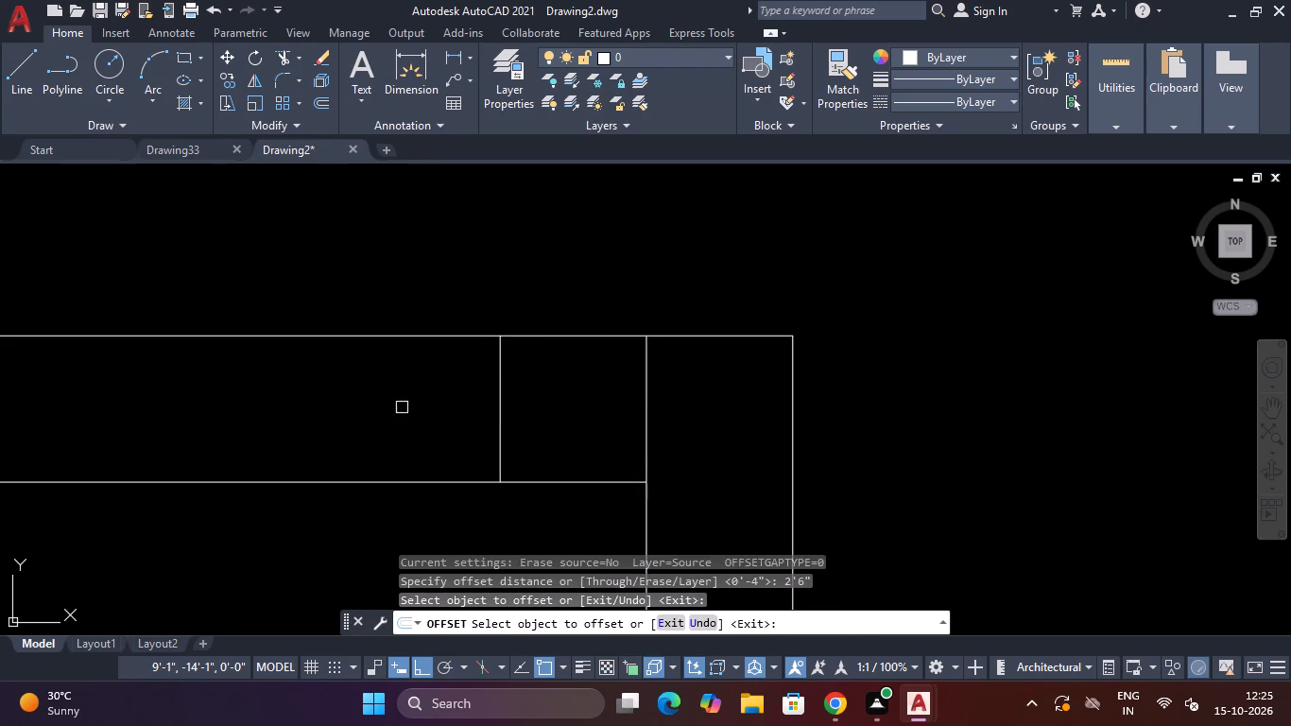
left_click(498, 390)
scroll(427, 392, "down", 4)
scroll(415, 394, "up", 2)
type("2'")
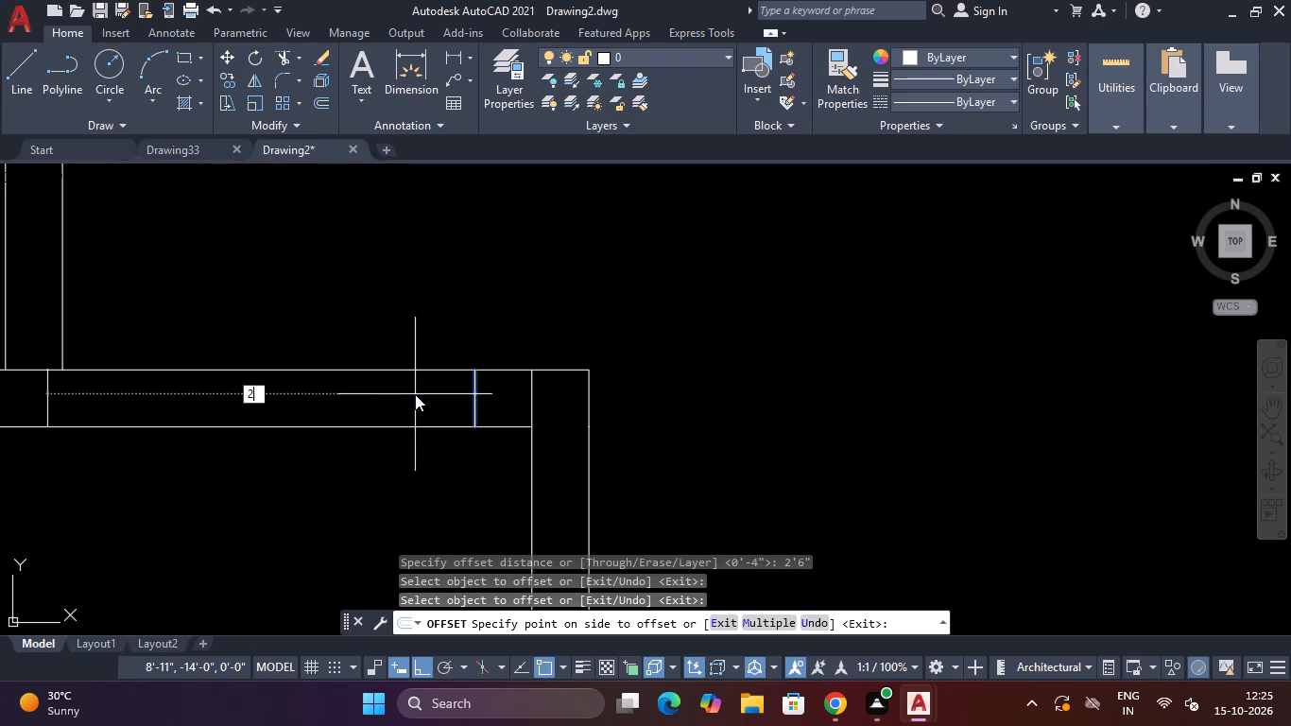
key("Return")
key("Escape")
key("Escape")
Trim the lower-left room's top partition between the two jamb lines to make a 2' opening.
type("TR")
key("space")
left_click(420, 477)
left_click(369, 325)
scroll(369, 325, "down", 5)
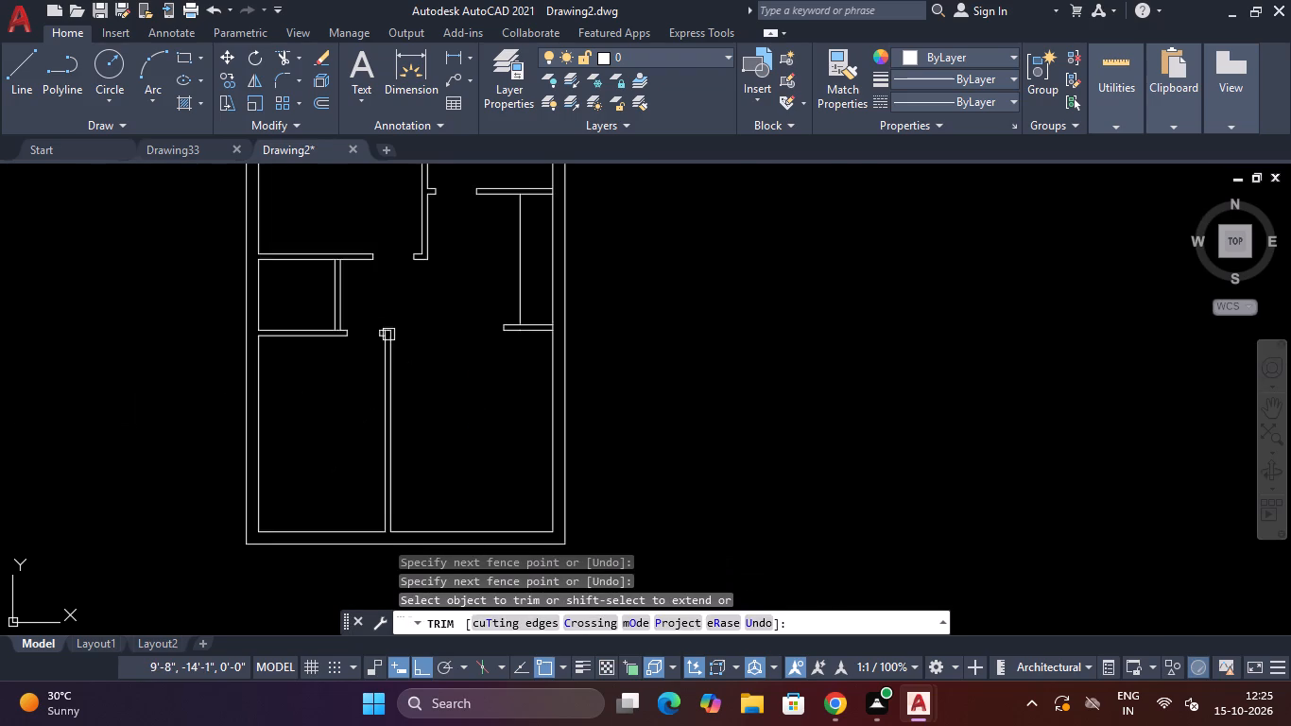
Trim the leftover short vertical line inside the partition corner beside the lower-left room's opening.
scroll(388, 336, "up", 8)
left_click(347, 293)
left_click(250, 344)
scroll(290, 316, "down", 2)
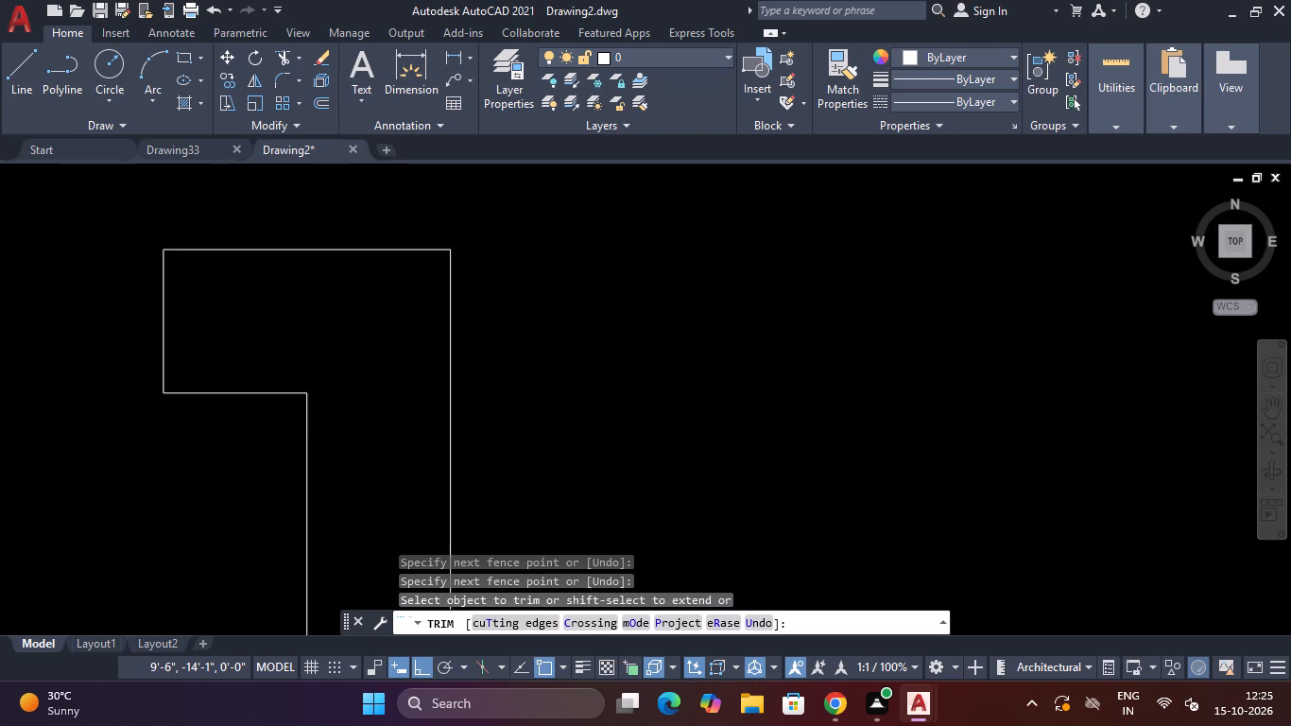
scroll(290, 316, "down", 5)
scroll(108, 275, "down", 5)
Trim the horizontal partition edges crossing both ends of the small left room's right partition to merge the junctions.
scroll(58, 240, "up", 4)
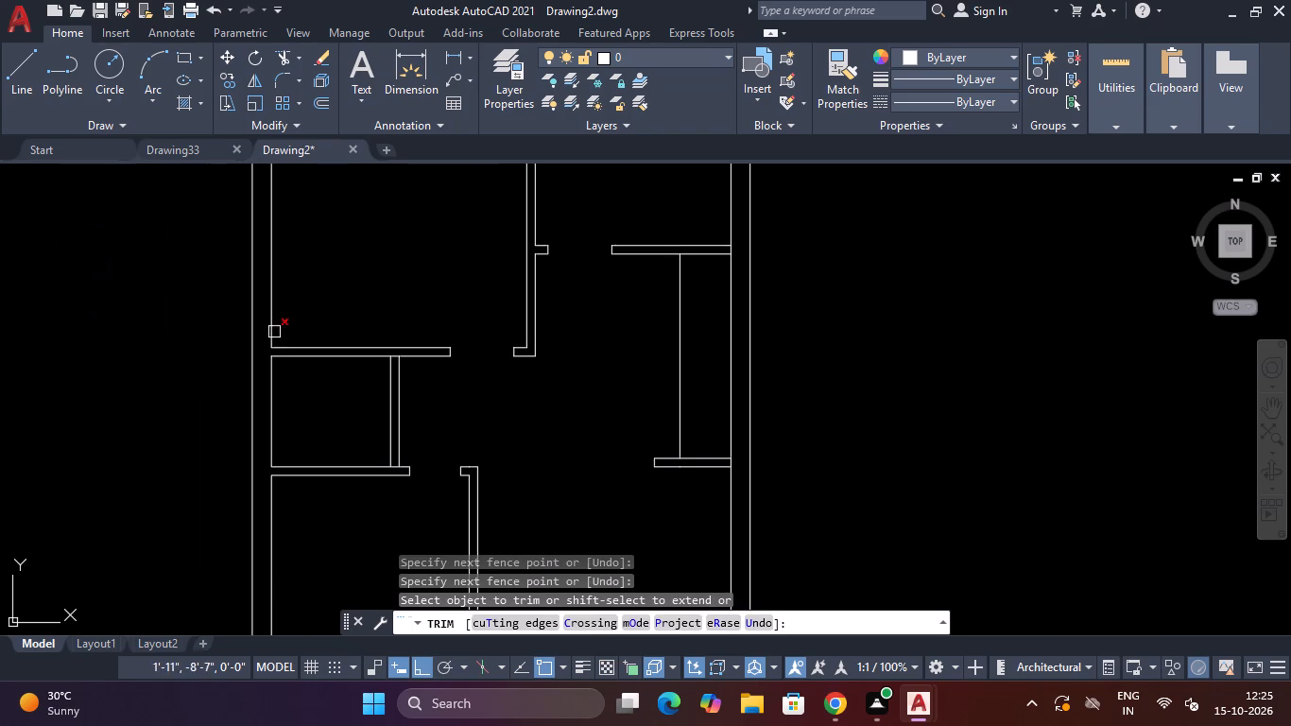
scroll(346, 402, "up", 2)
scroll(499, 273, "up", 3)
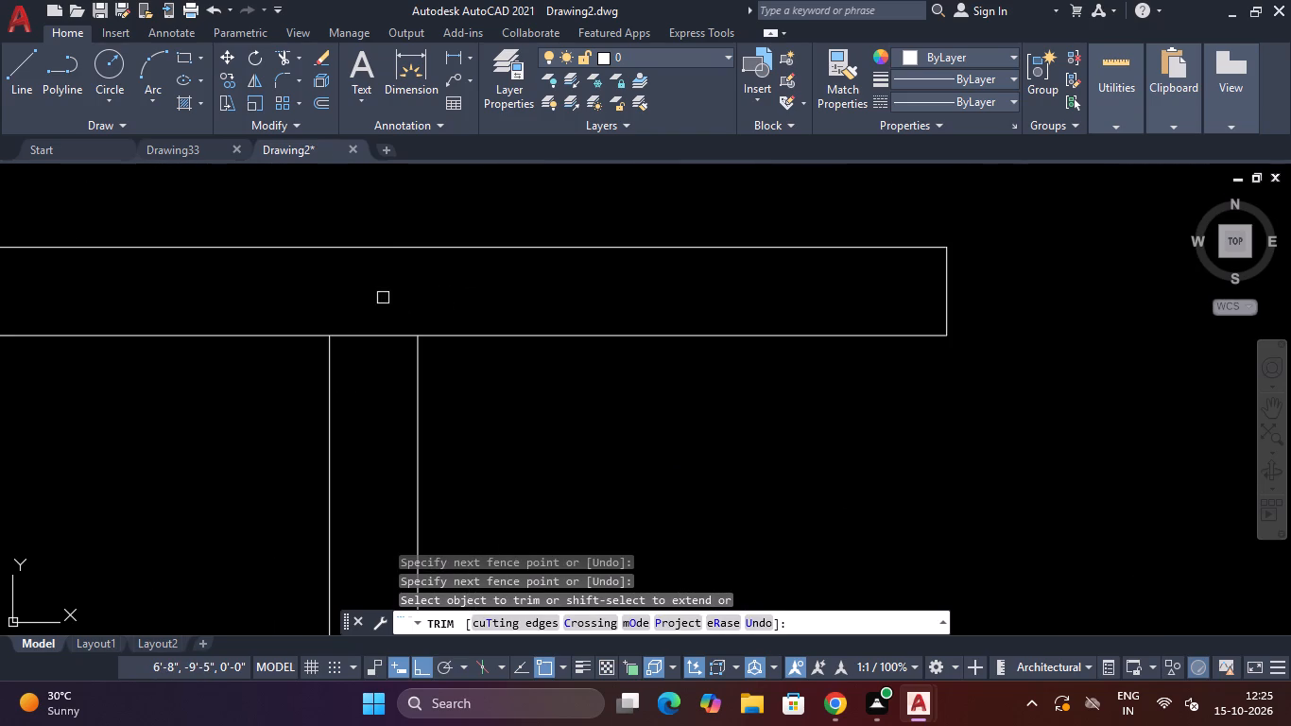
left_click(384, 297)
left_click(372, 342)
scroll(374, 335, "down", 6)
scroll(370, 389, "up", 6)
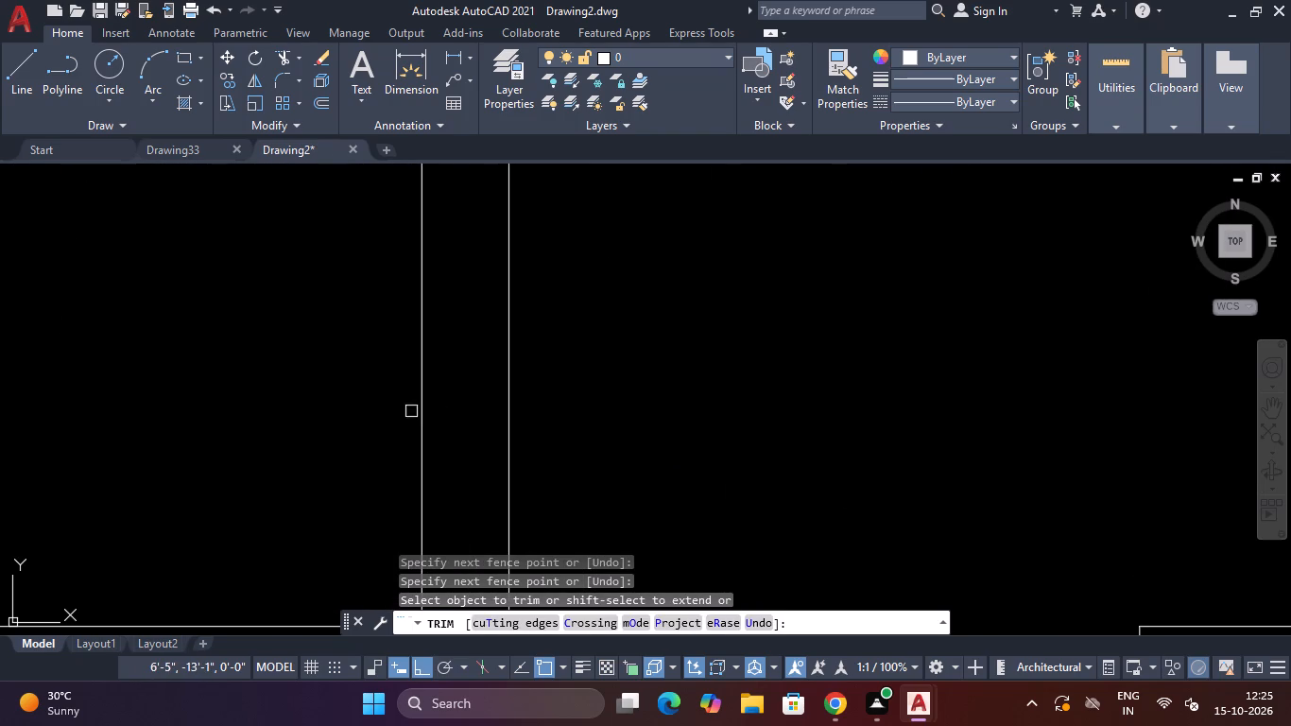
scroll(411, 406, "down", 5)
scroll(423, 440, "up", 4)
left_click(385, 331)
left_click(371, 386)
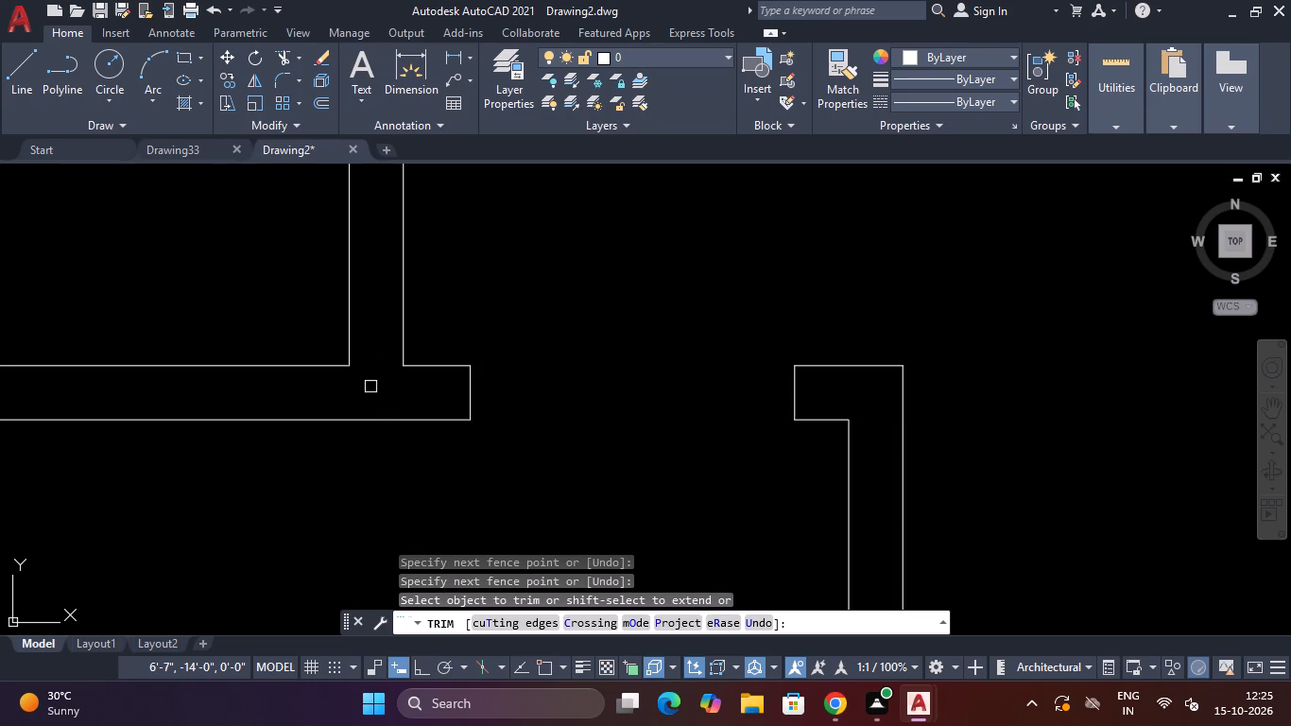
scroll(370, 385, "down", 5)
key("Escape")
key("Escape")
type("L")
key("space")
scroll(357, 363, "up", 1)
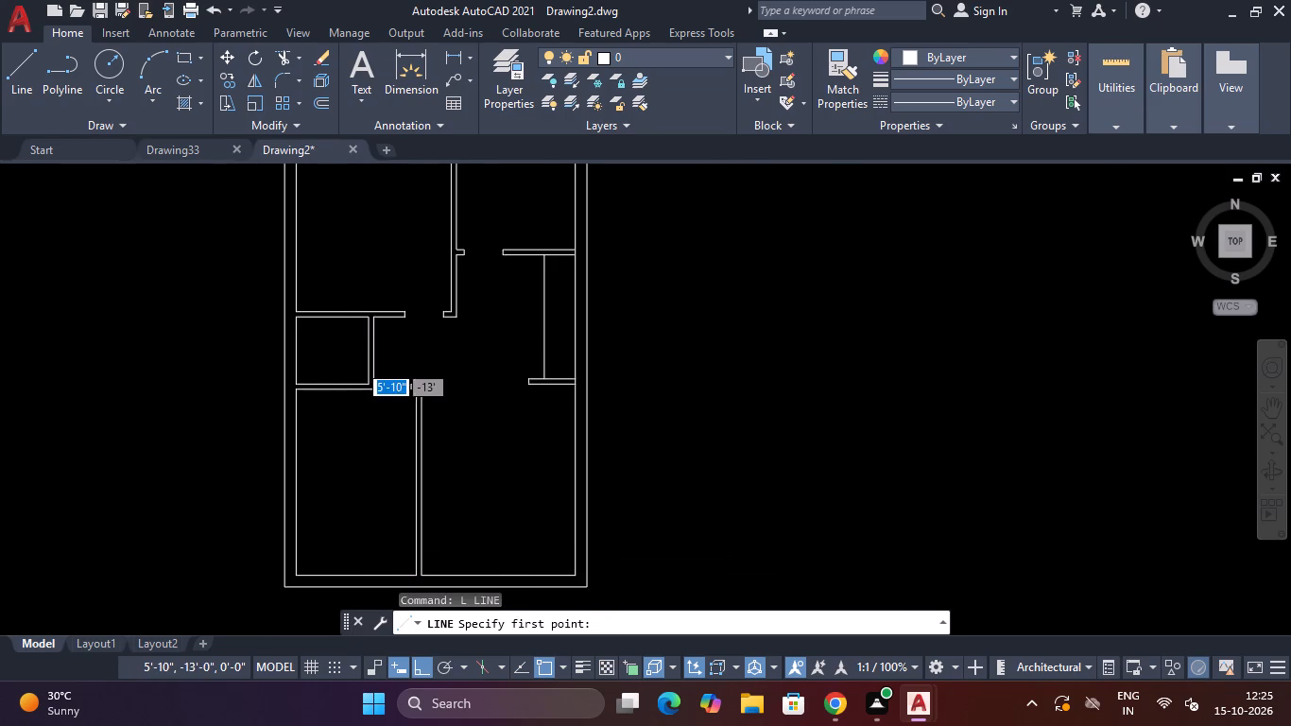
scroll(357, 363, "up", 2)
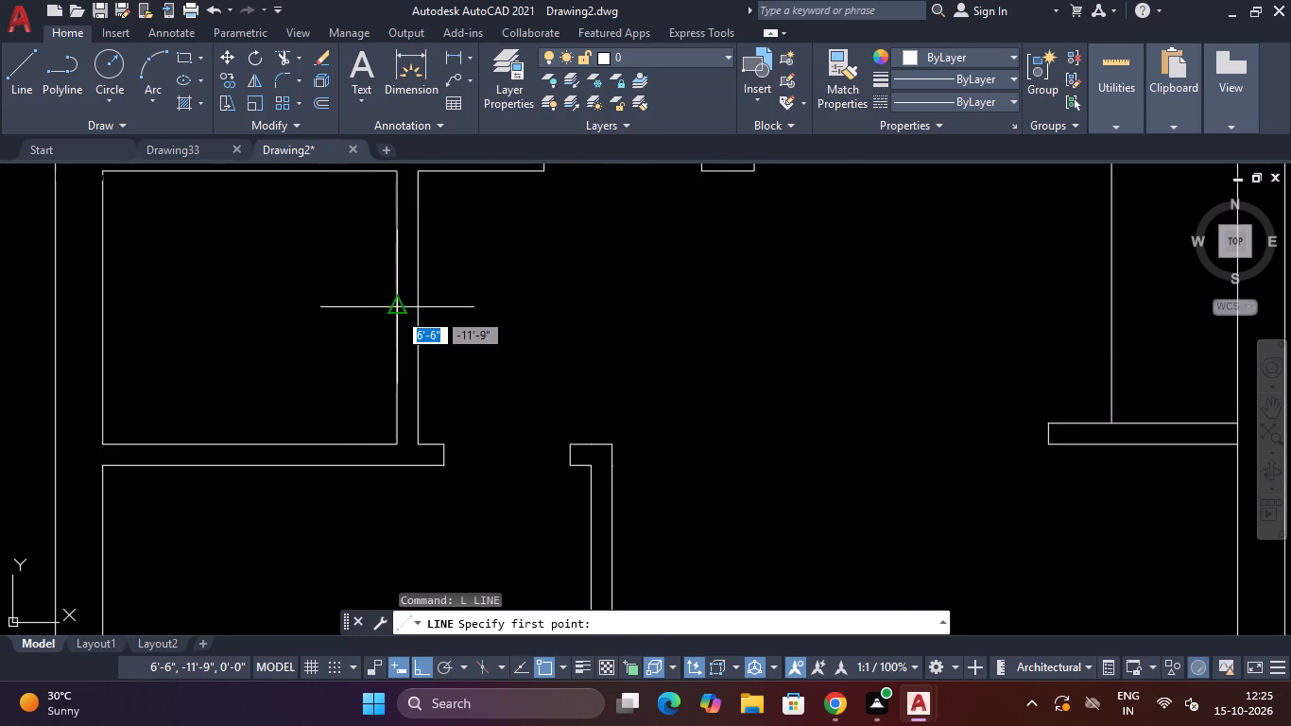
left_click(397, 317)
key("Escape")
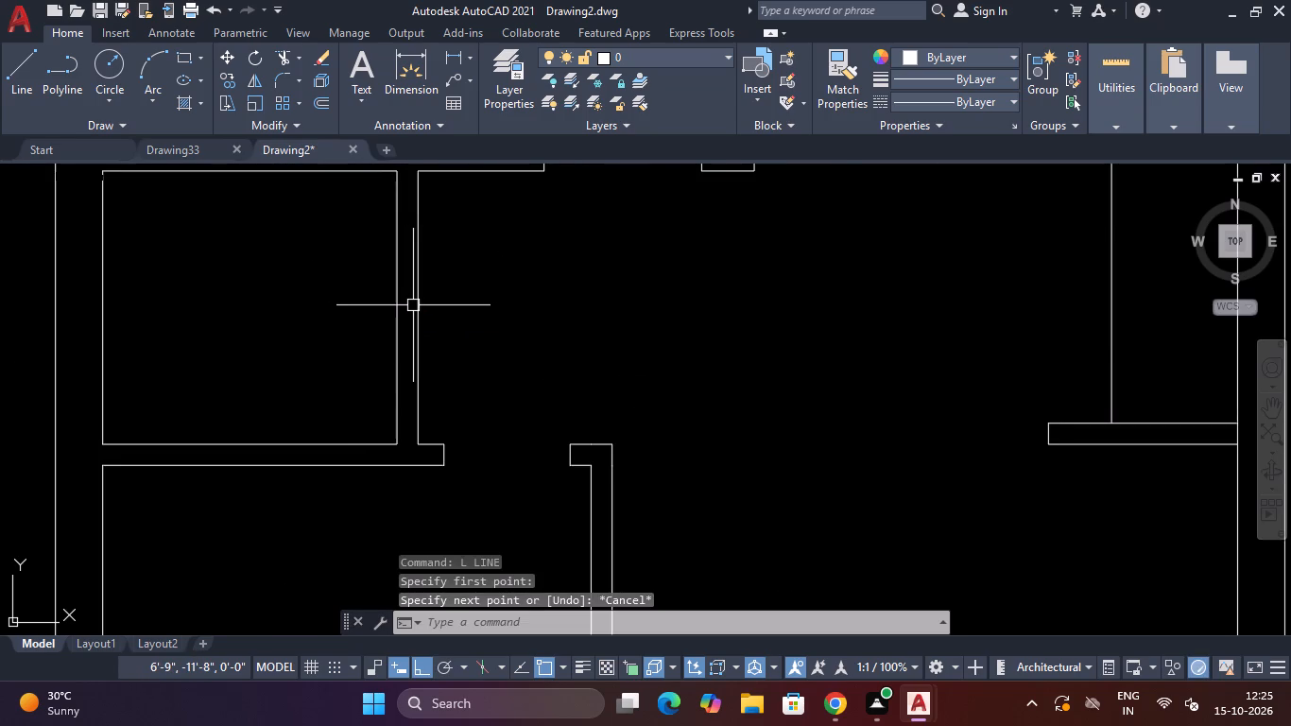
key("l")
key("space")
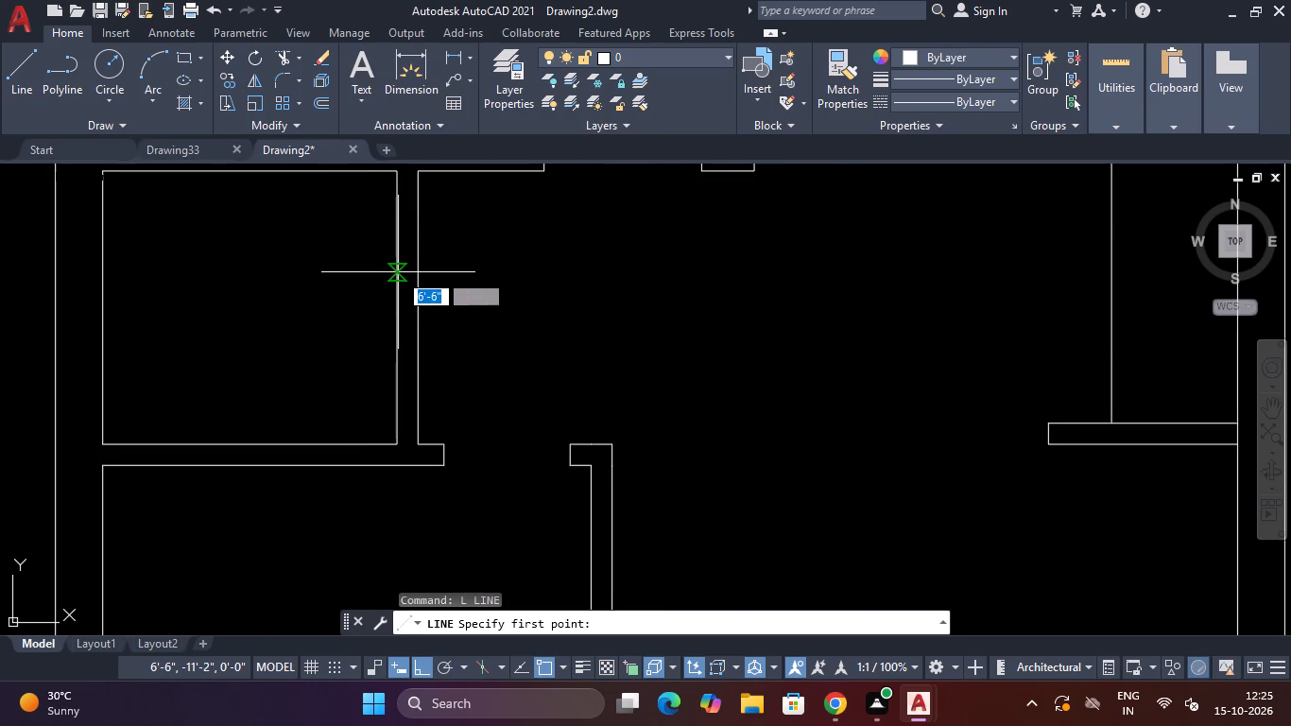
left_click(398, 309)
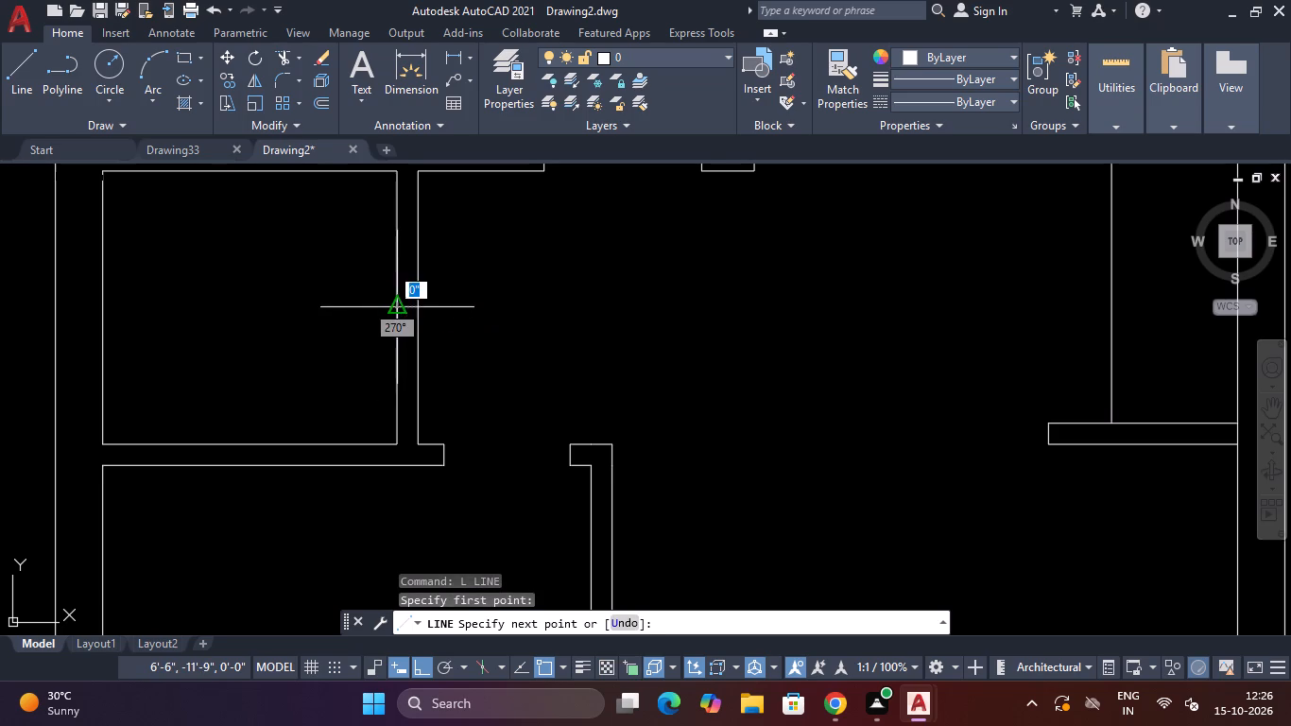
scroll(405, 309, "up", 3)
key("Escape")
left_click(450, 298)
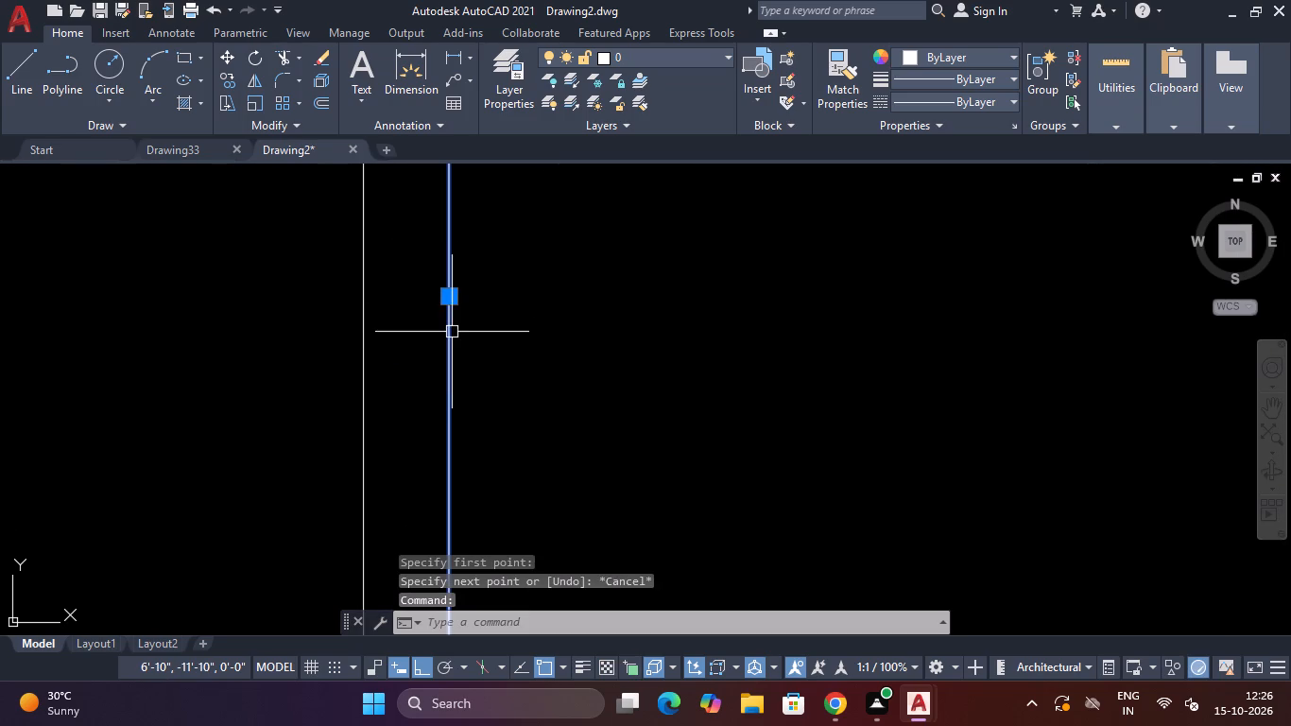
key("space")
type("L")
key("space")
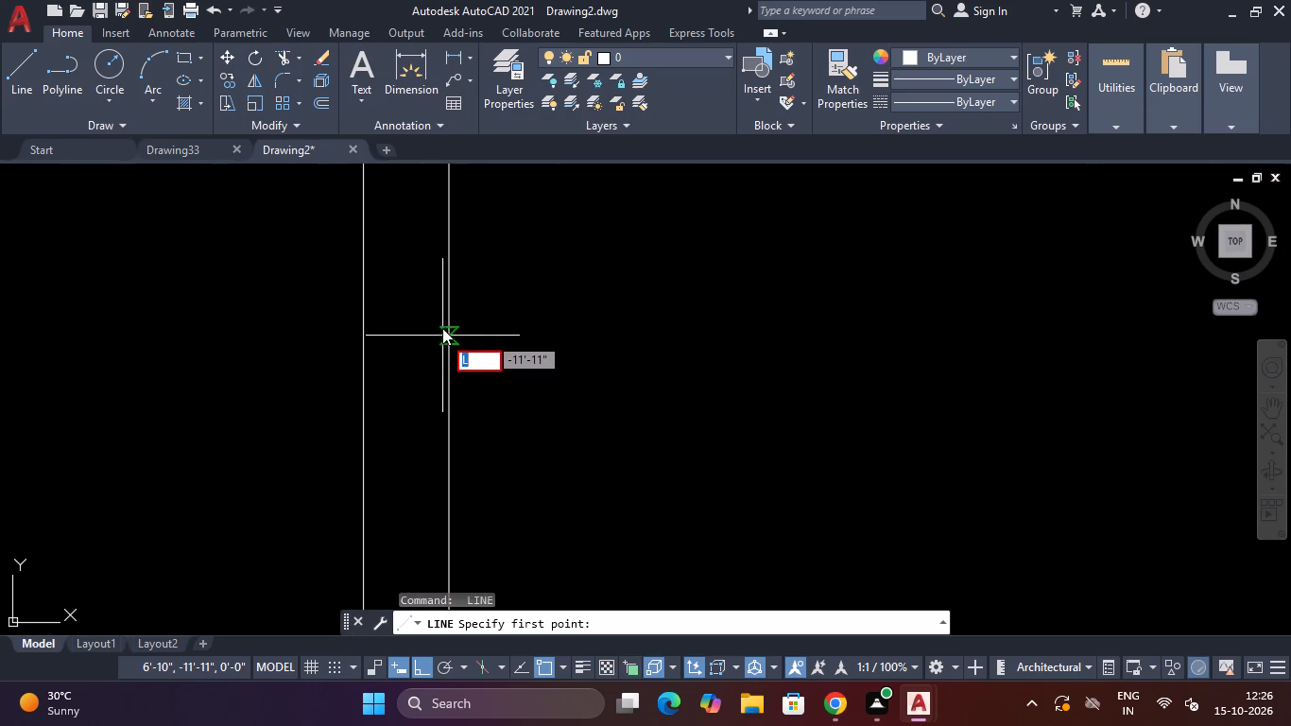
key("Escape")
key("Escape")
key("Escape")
Draw a short horizontal line across the small left room's right partition at its midpoint.
key("space")
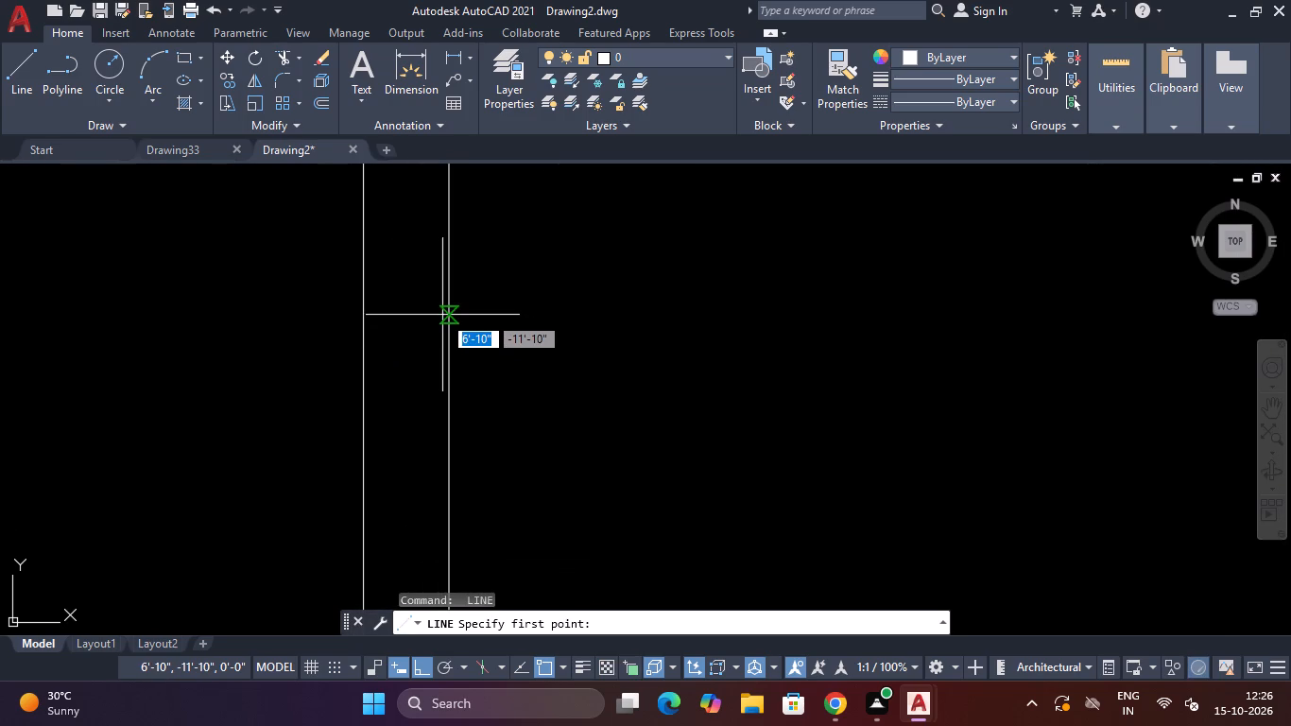
left_click(450, 299)
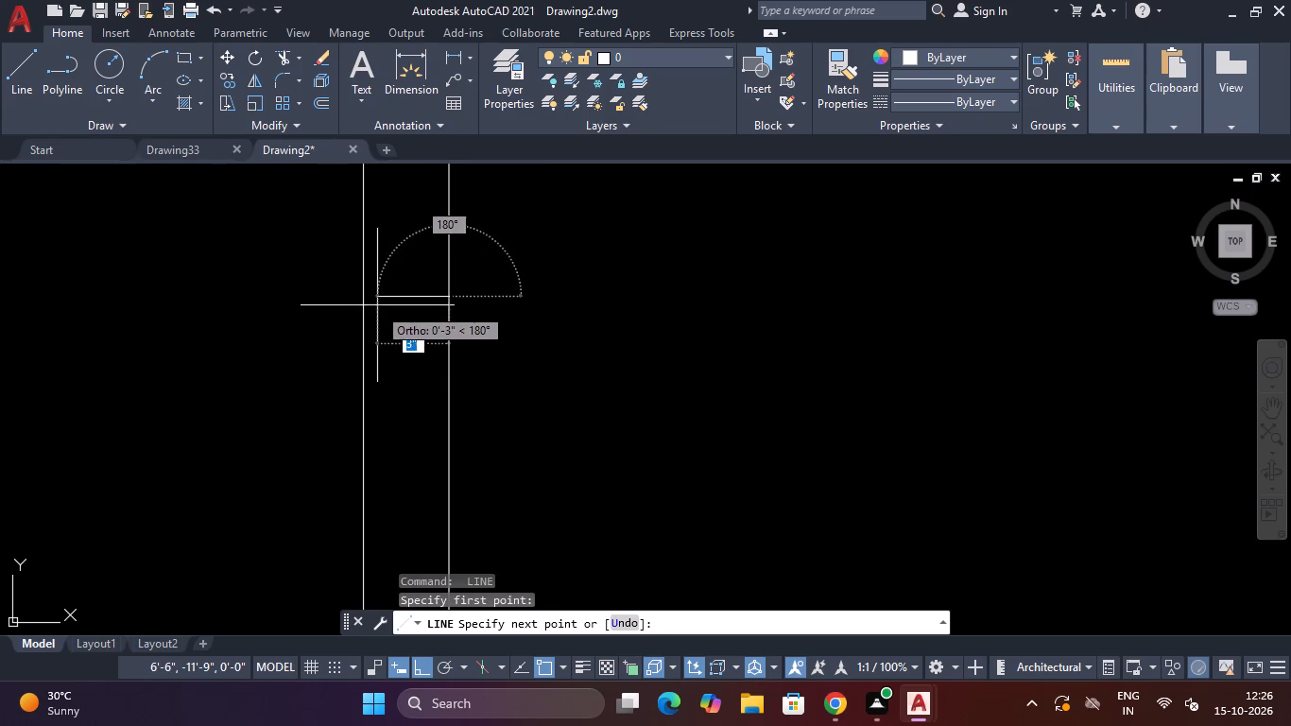
left_click(363, 296)
key("Escape")
Offset the midpoint line across the small left room's right partition 1'3" both upward and downward.
scroll(392, 277, "down", 4)
scroll(416, 264, "up", 1)
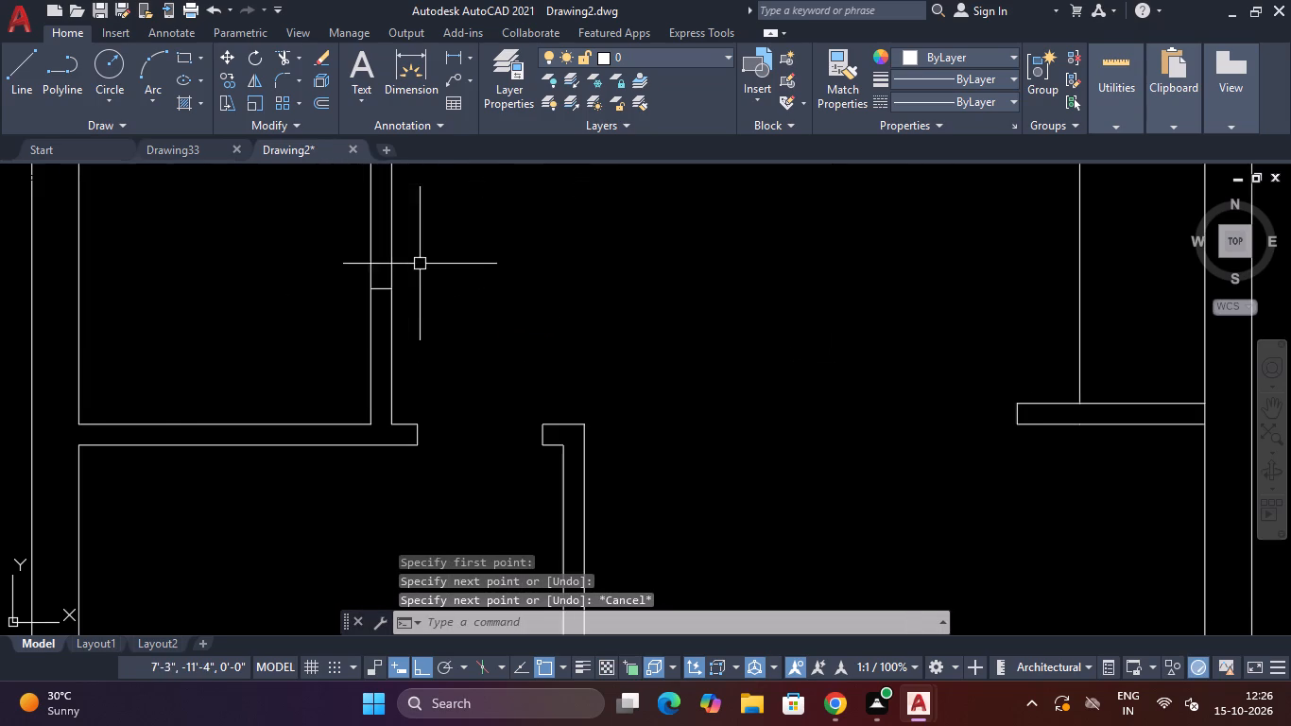
key("Escape")
type("O")
key("space")
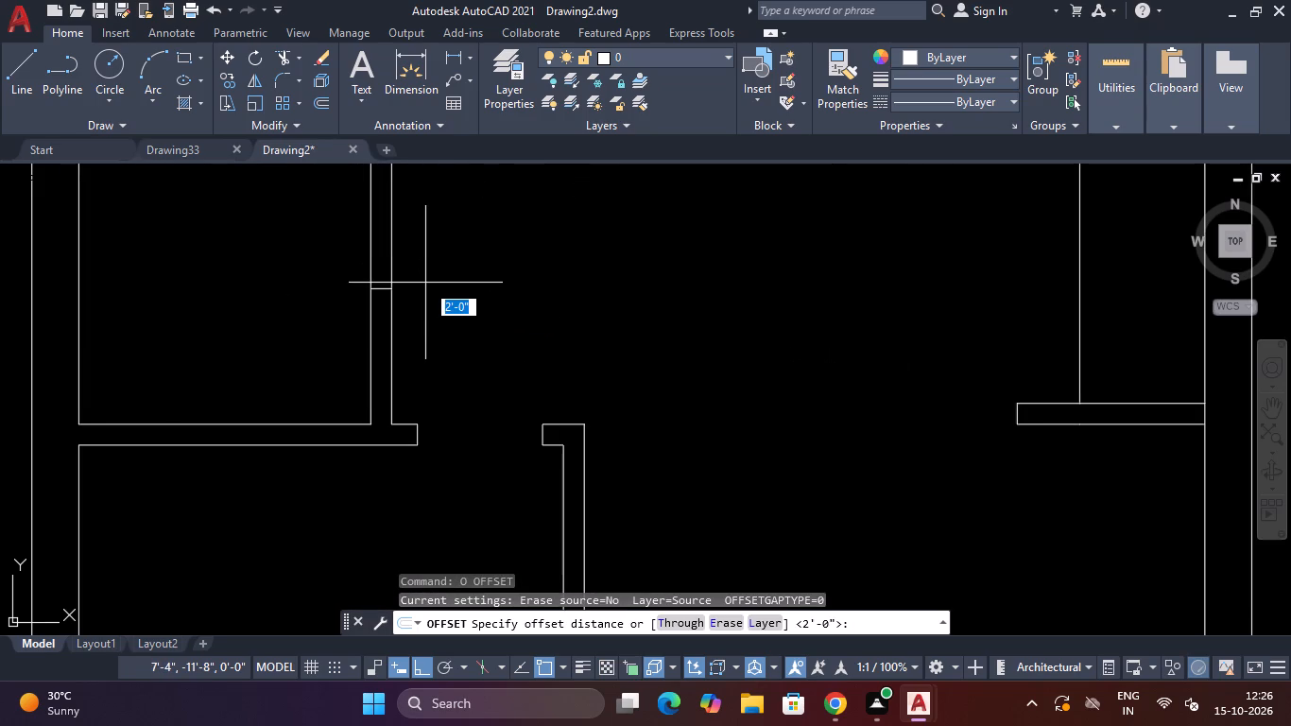
key("1")
key("apostrophe")
key("3")
key("shift+quotedbl")
key("Return")
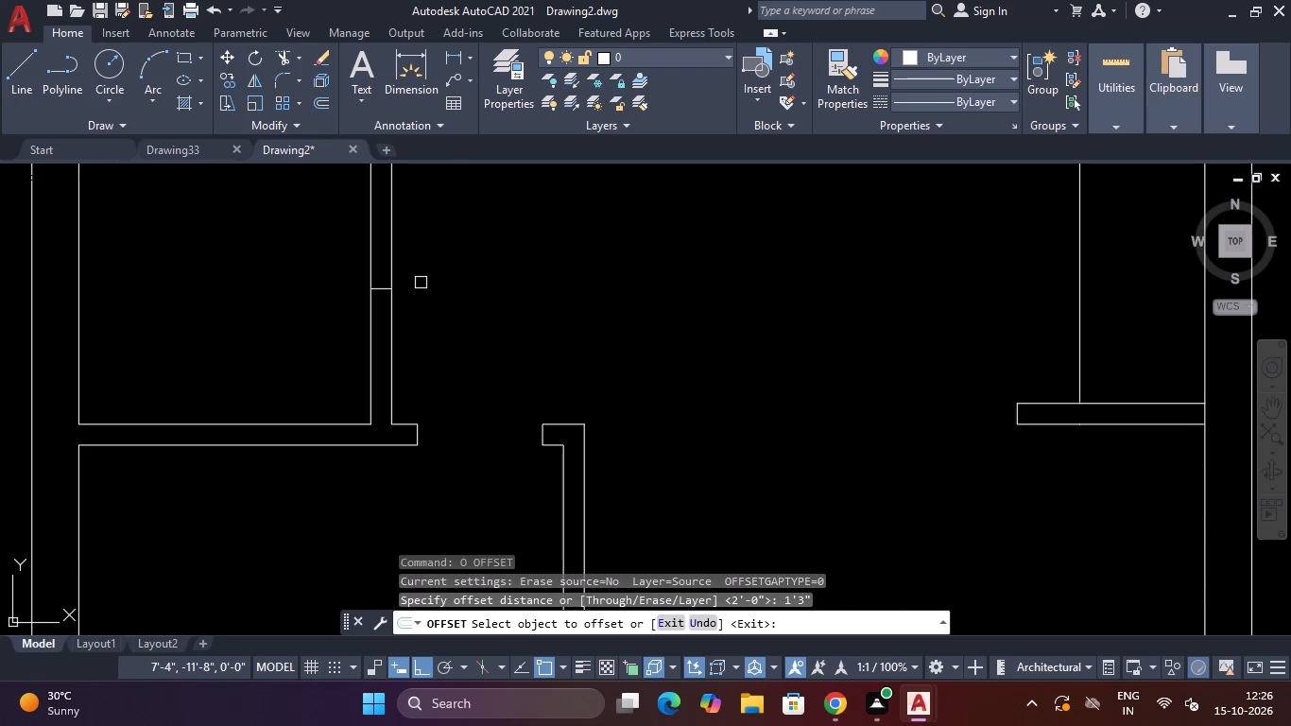
scroll(420, 282, "down", 3)
scroll(420, 282, "up", 3)
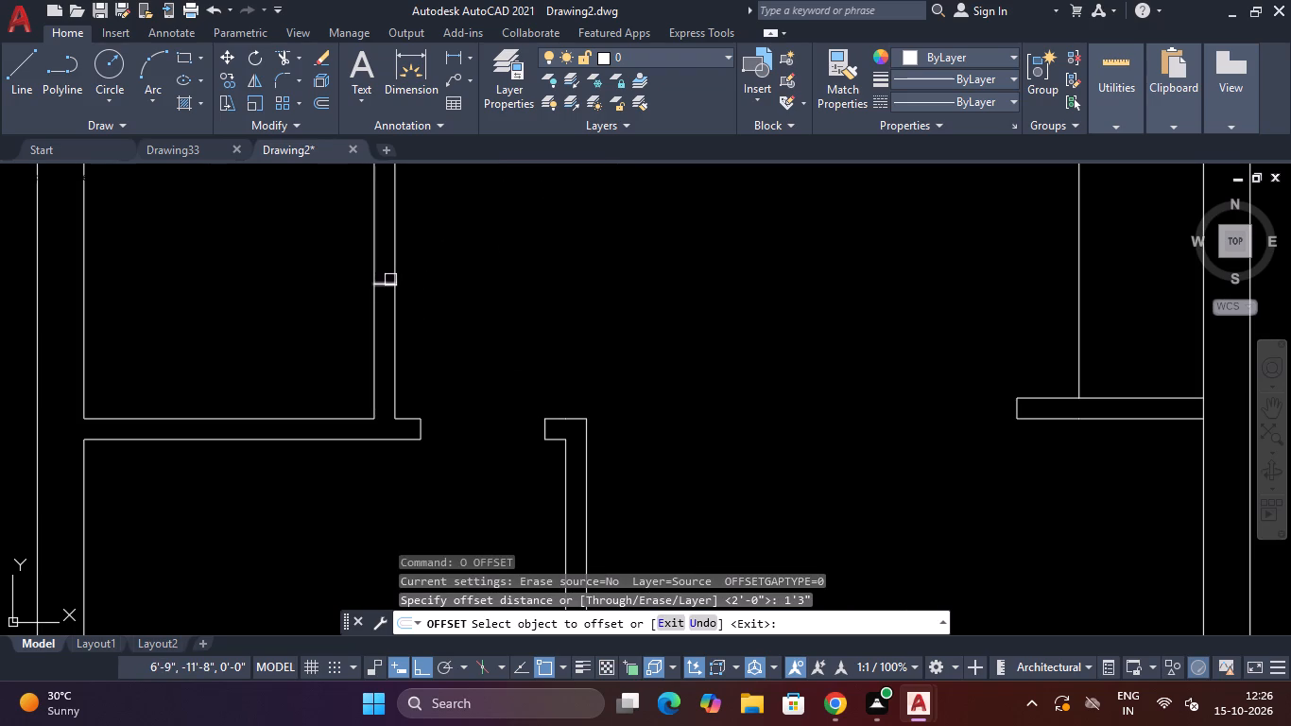
left_click(387, 283)
left_click(385, 243)
left_click(386, 285)
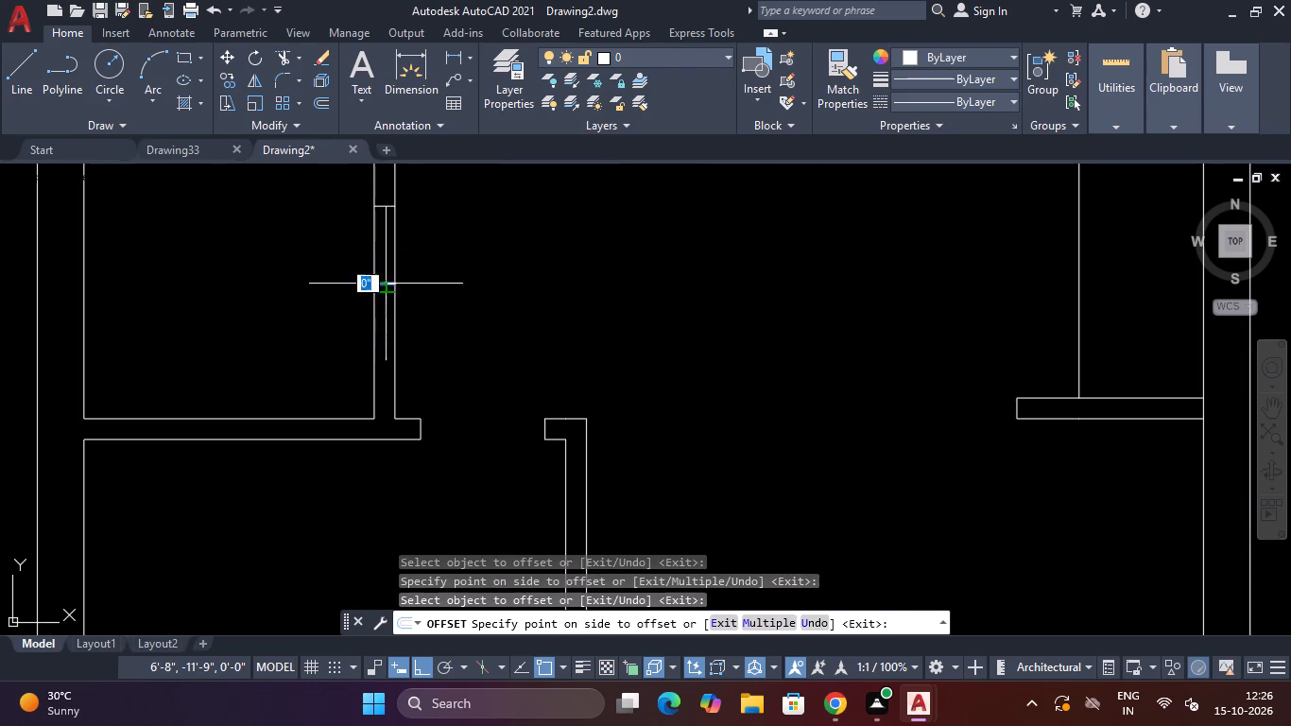
left_click(381, 316)
key("Escape")
Trim the small left room's right partition between the two offset lines, including the midpoint line, to form a centred opening.
type("TR")
key("space")
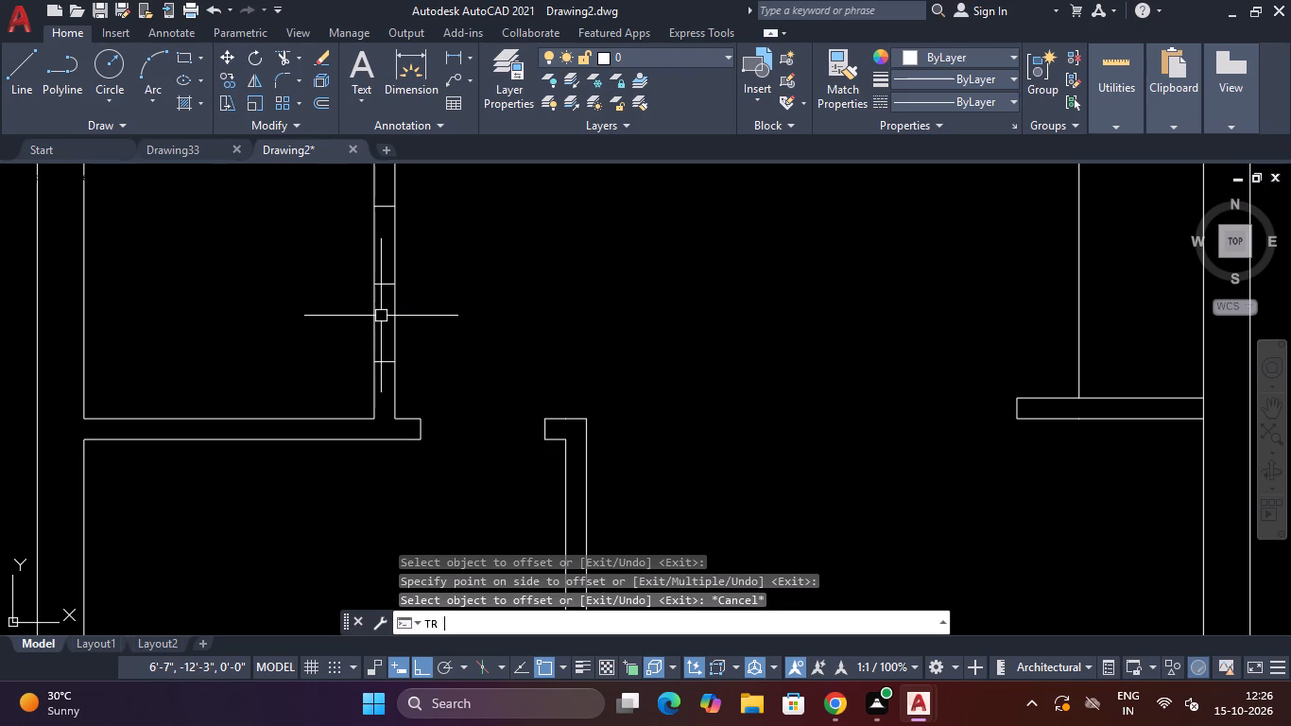
left_click_drag(464, 219, 450, 218)
left_click(291, 247)
left_click(439, 272)
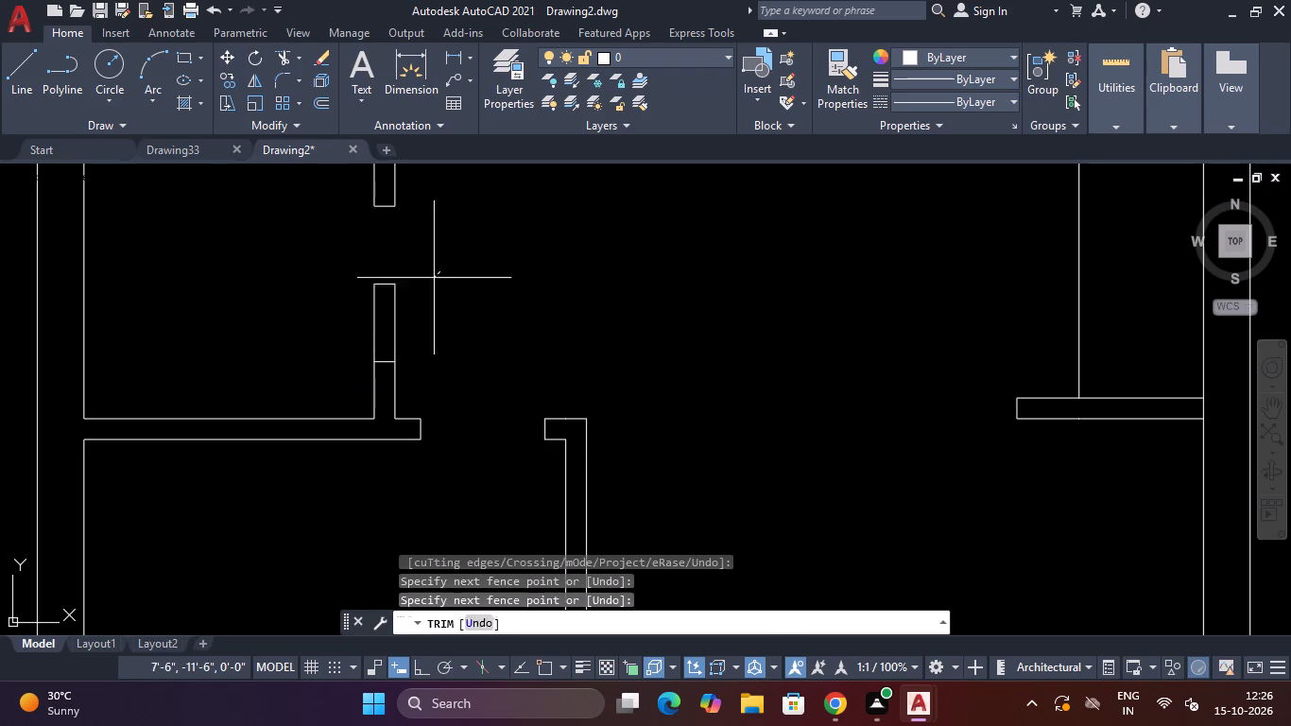
left_click(302, 329)
left_click(370, 306)
left_click(395, 264)
scroll(395, 261, "down", 5)
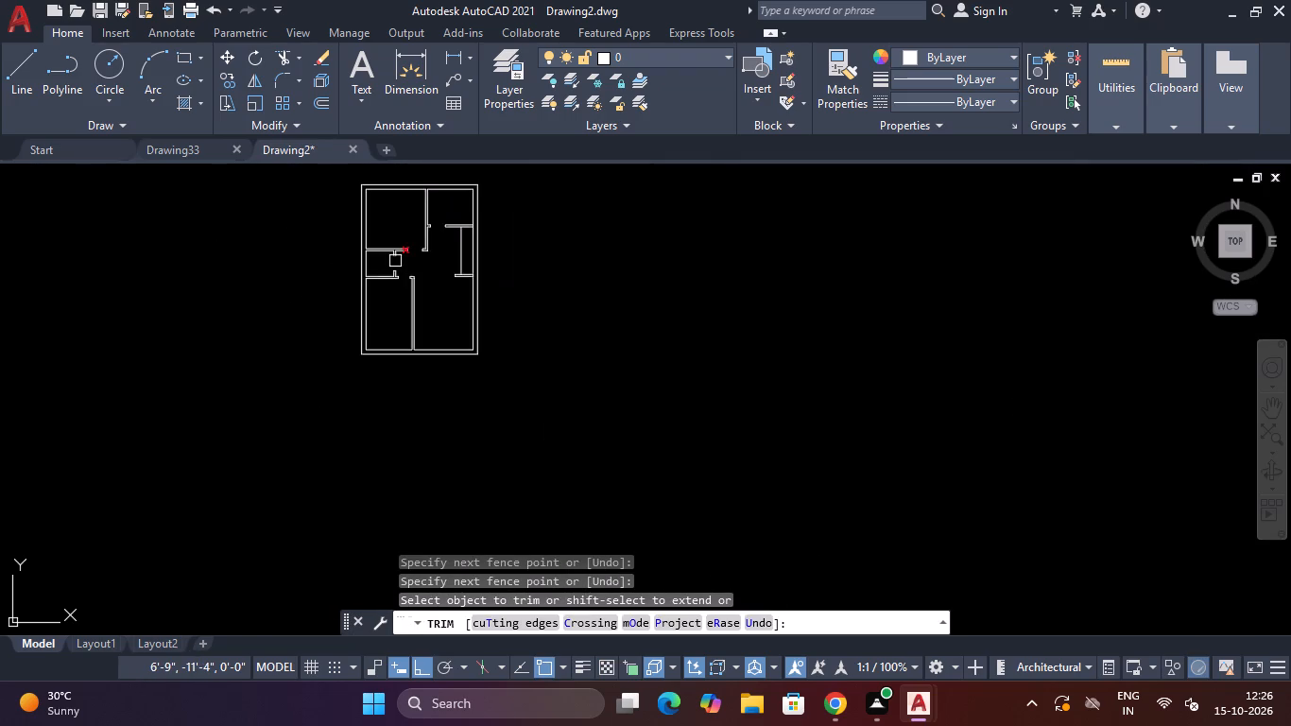
scroll(395, 258, "up", 3)
key("Escape")
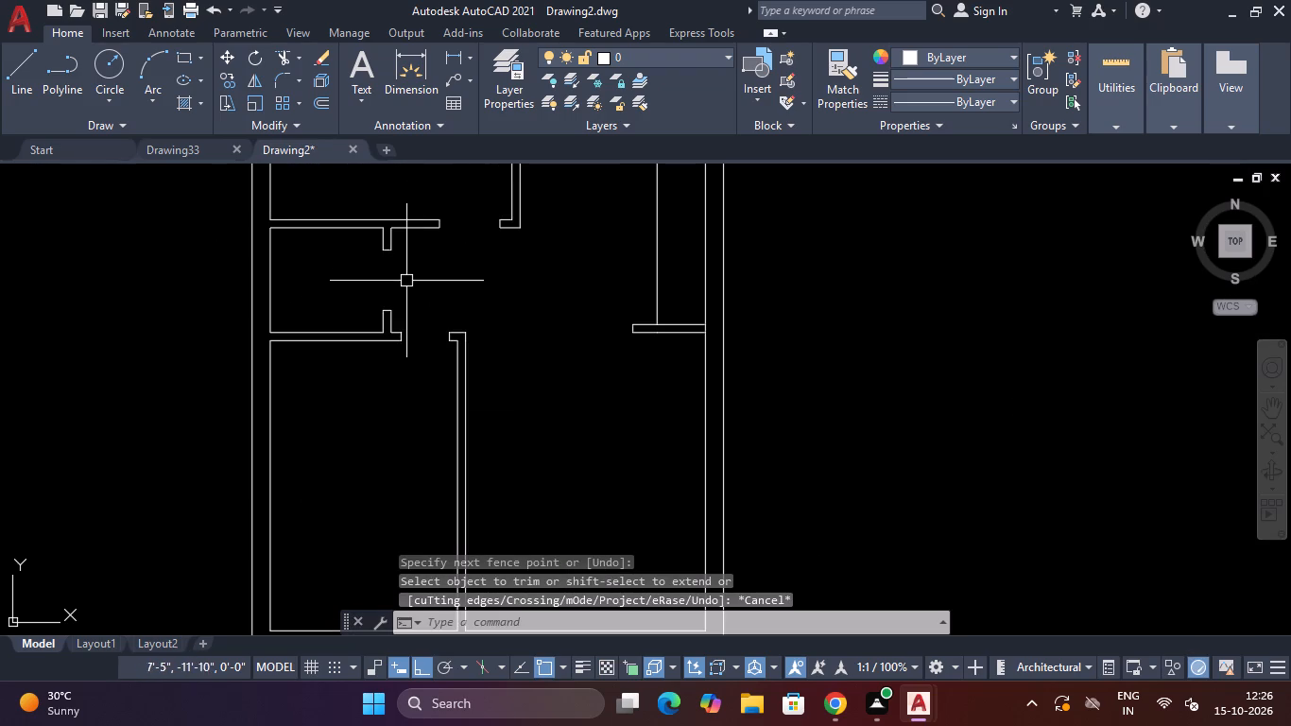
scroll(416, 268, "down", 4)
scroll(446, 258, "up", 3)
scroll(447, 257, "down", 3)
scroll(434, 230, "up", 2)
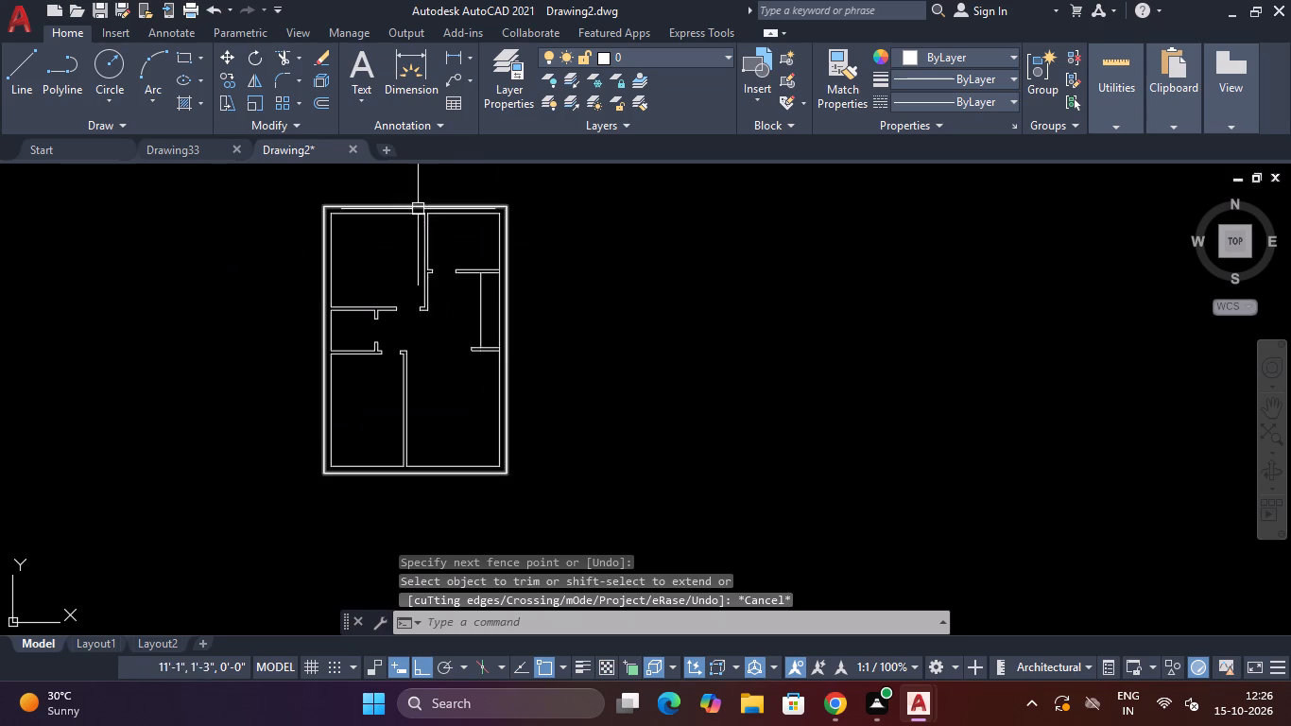
Examine the small left room's partition junctions and the openings across the floor plan.
scroll(405, 172, "up", 1)
scroll(405, 172, "down", 2)
scroll(405, 231, "up", 2)
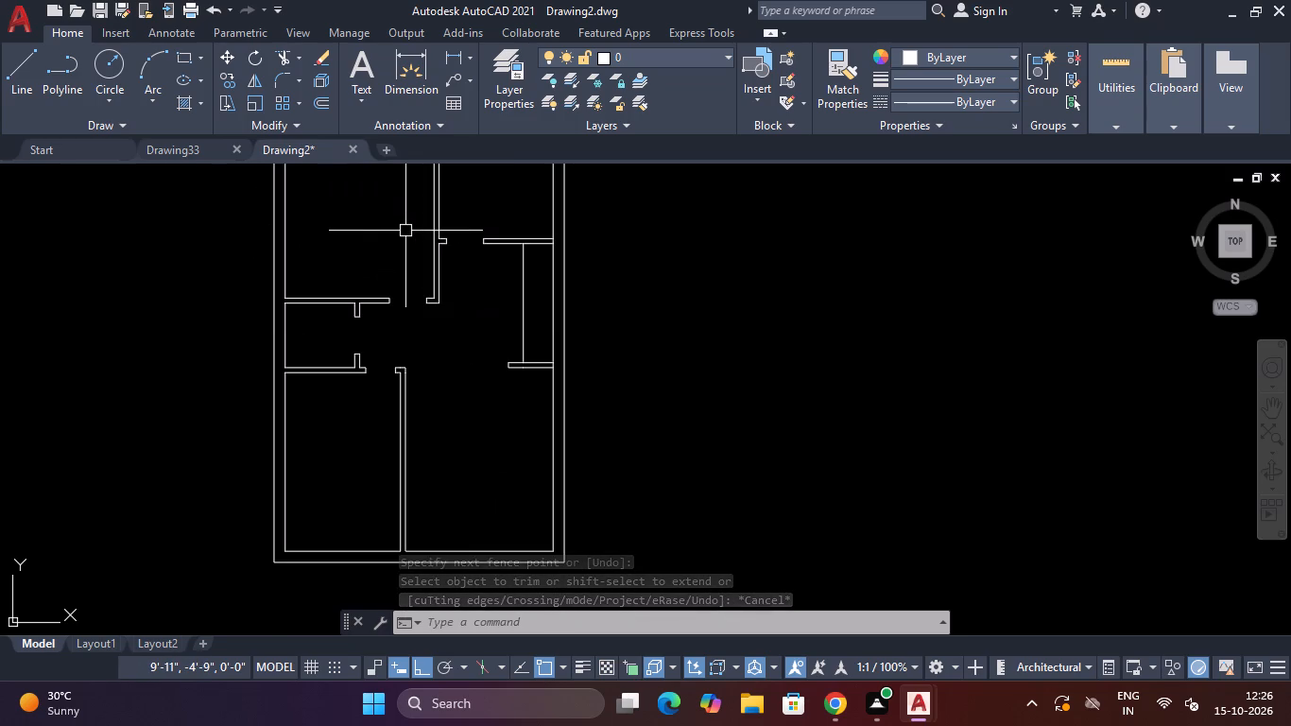
key("Escape")
key("Escape")
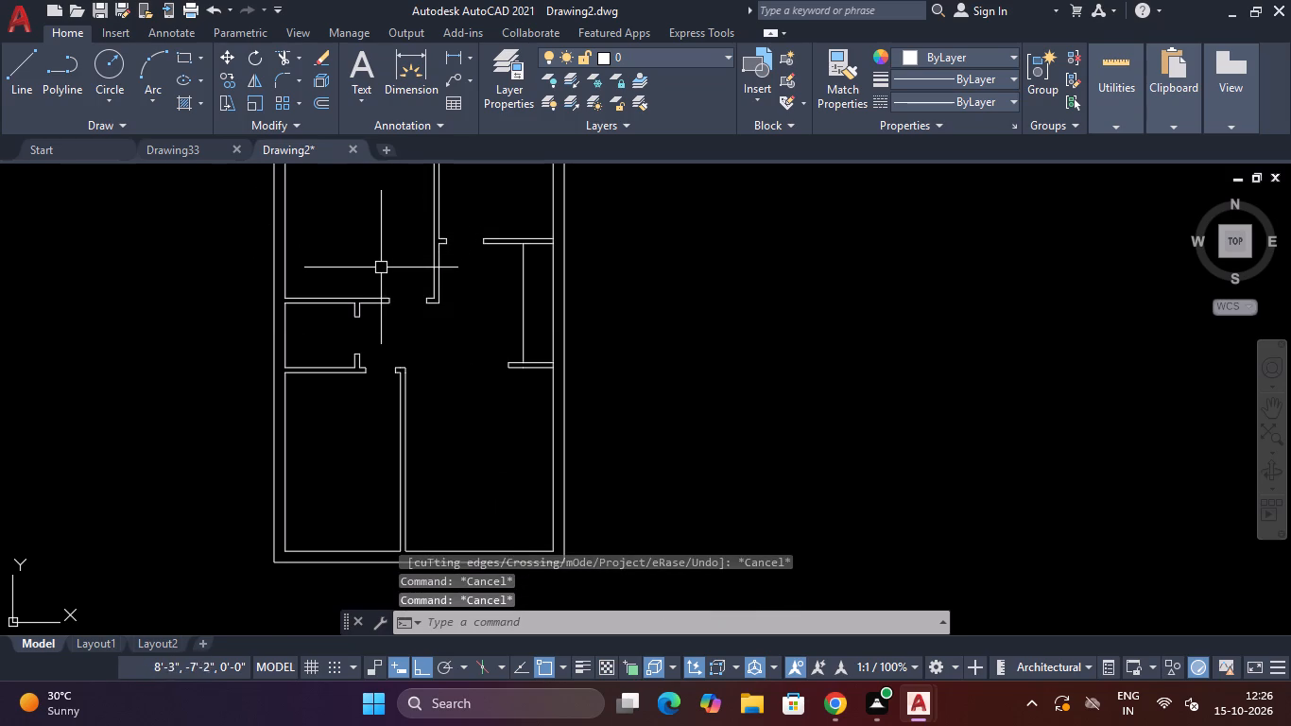
scroll(353, 377, "up", 4)
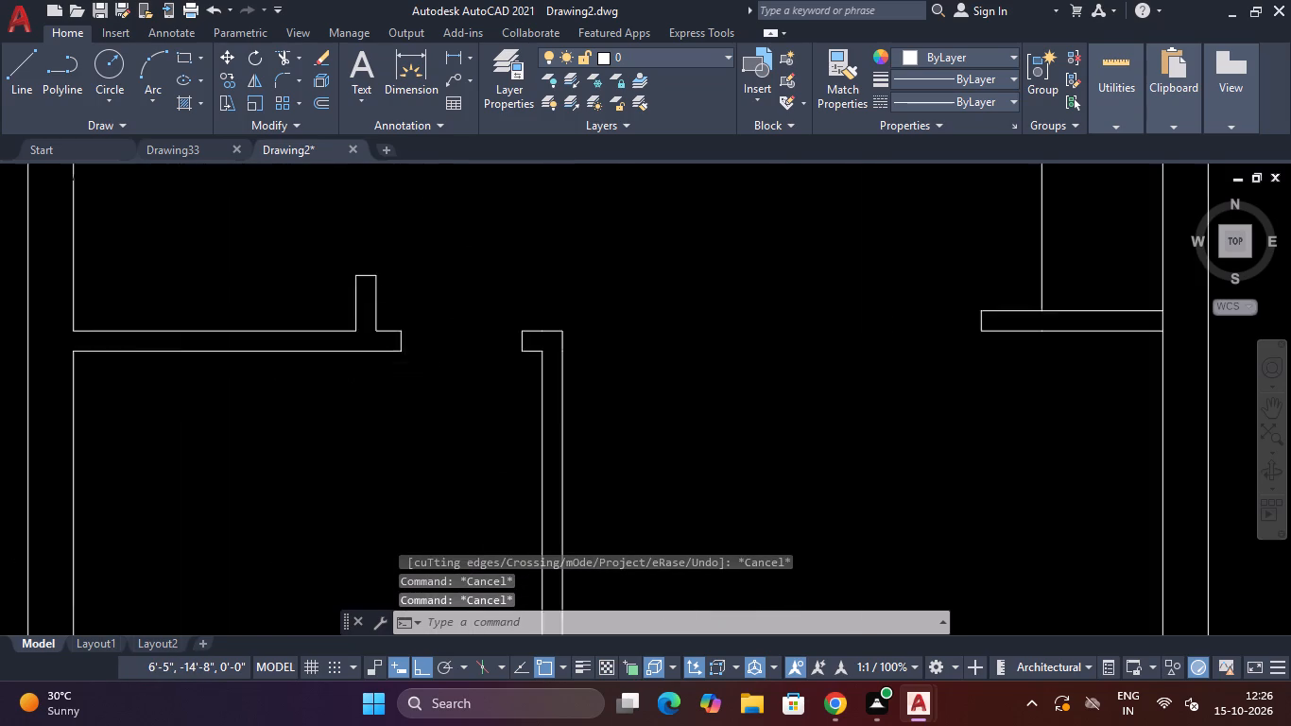
scroll(353, 377, "down", 3)
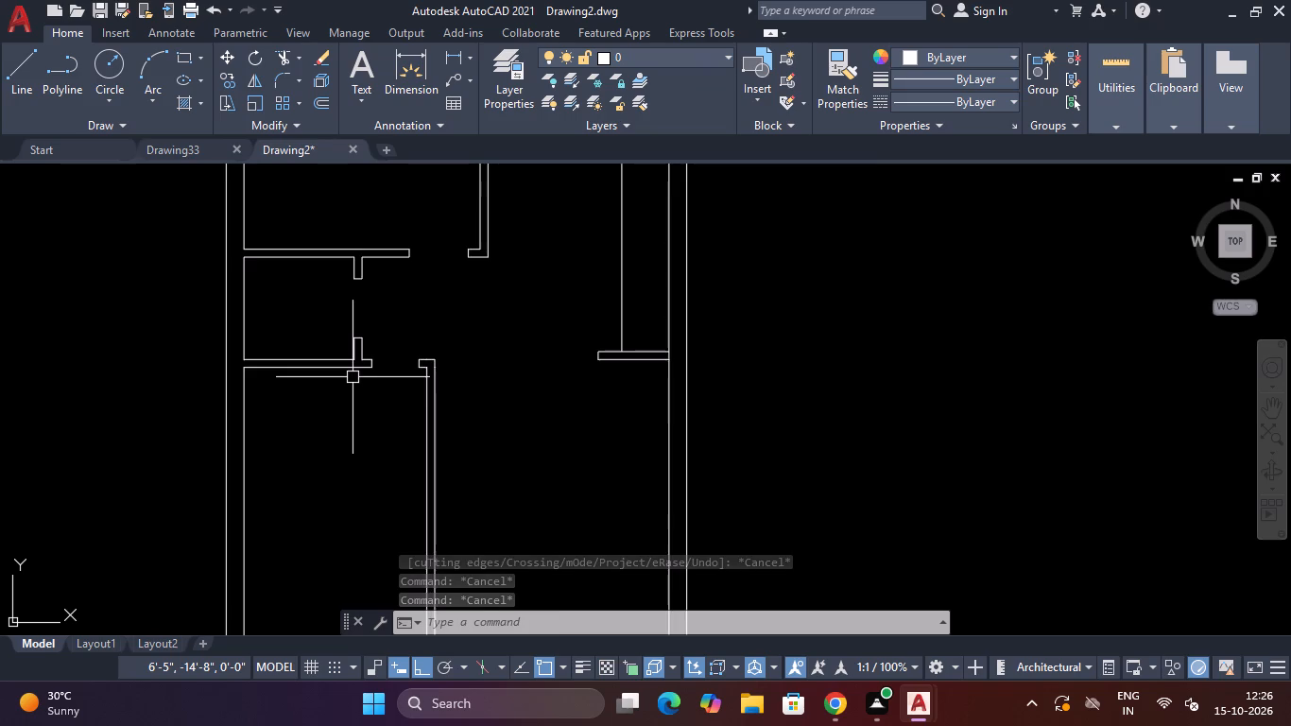
scroll(353, 377, "up", 2)
scroll(353, 377, "down", 3)
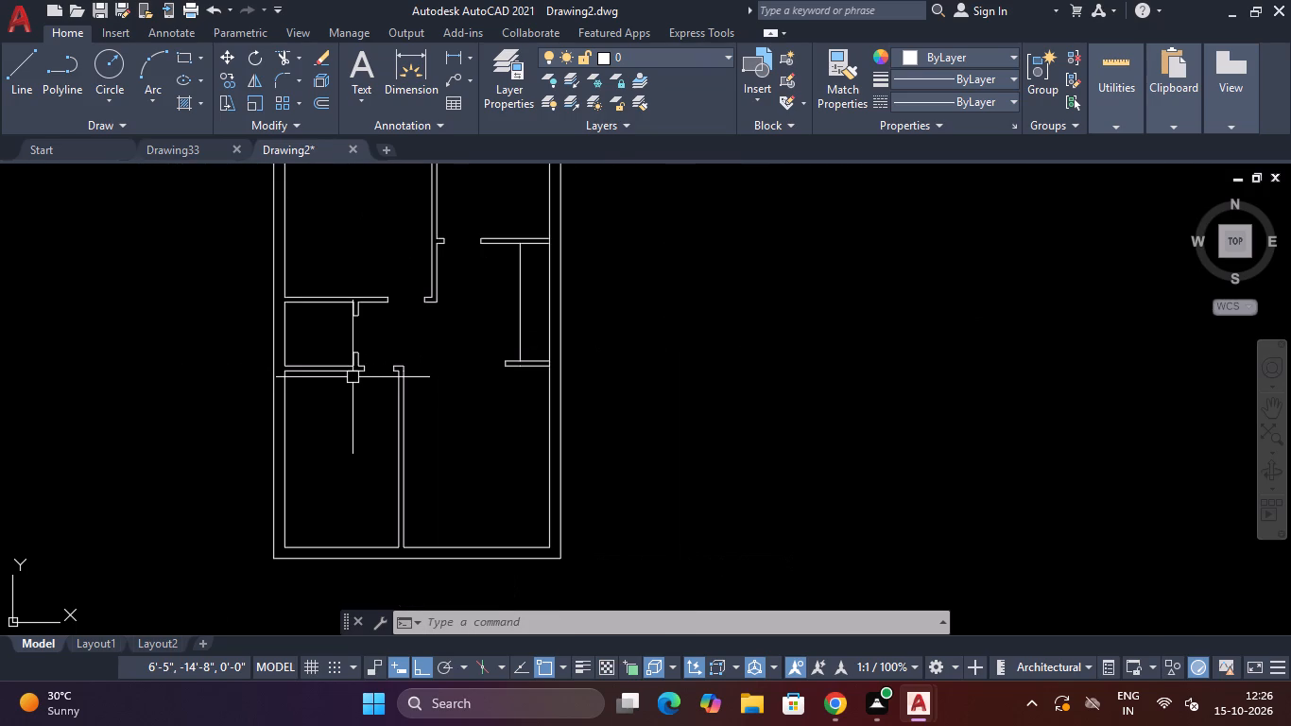
scroll(353, 377, "down", 3)
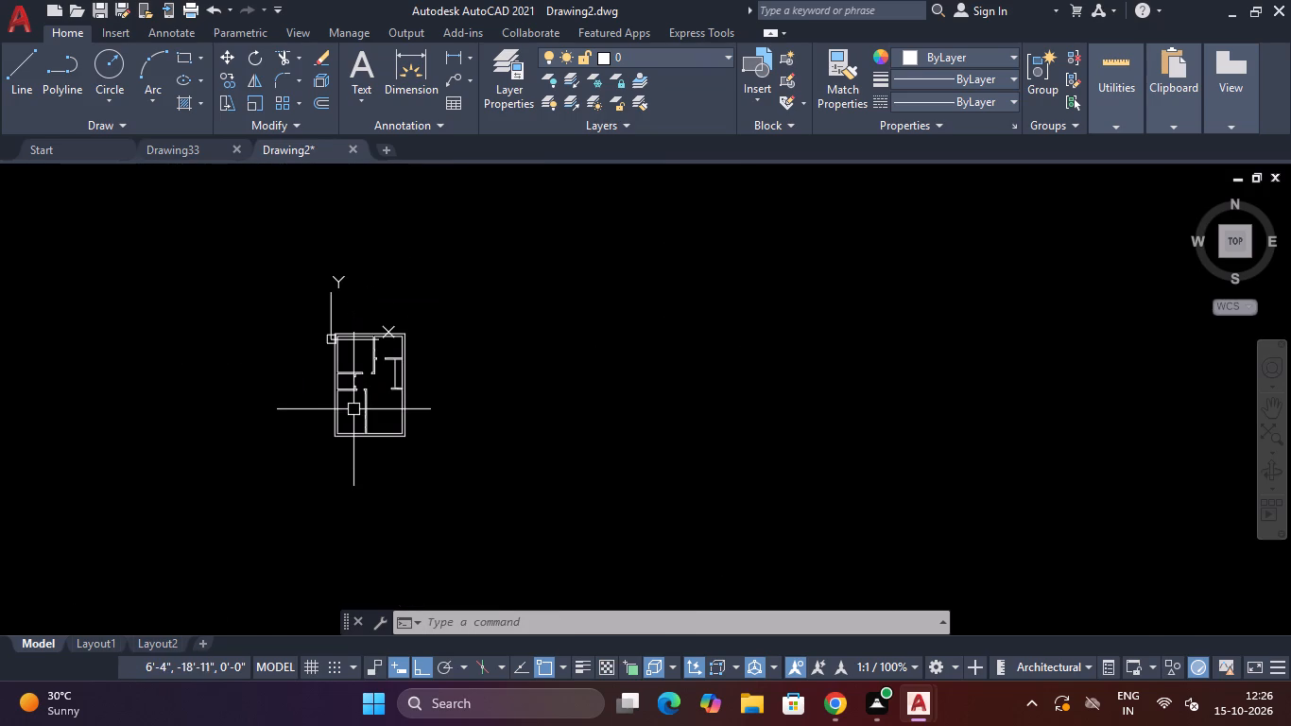
Move and align the UCS origin to an empty spot well below and left of the floor plan, with Ortho off.
scroll(353, 416, "up", 1)
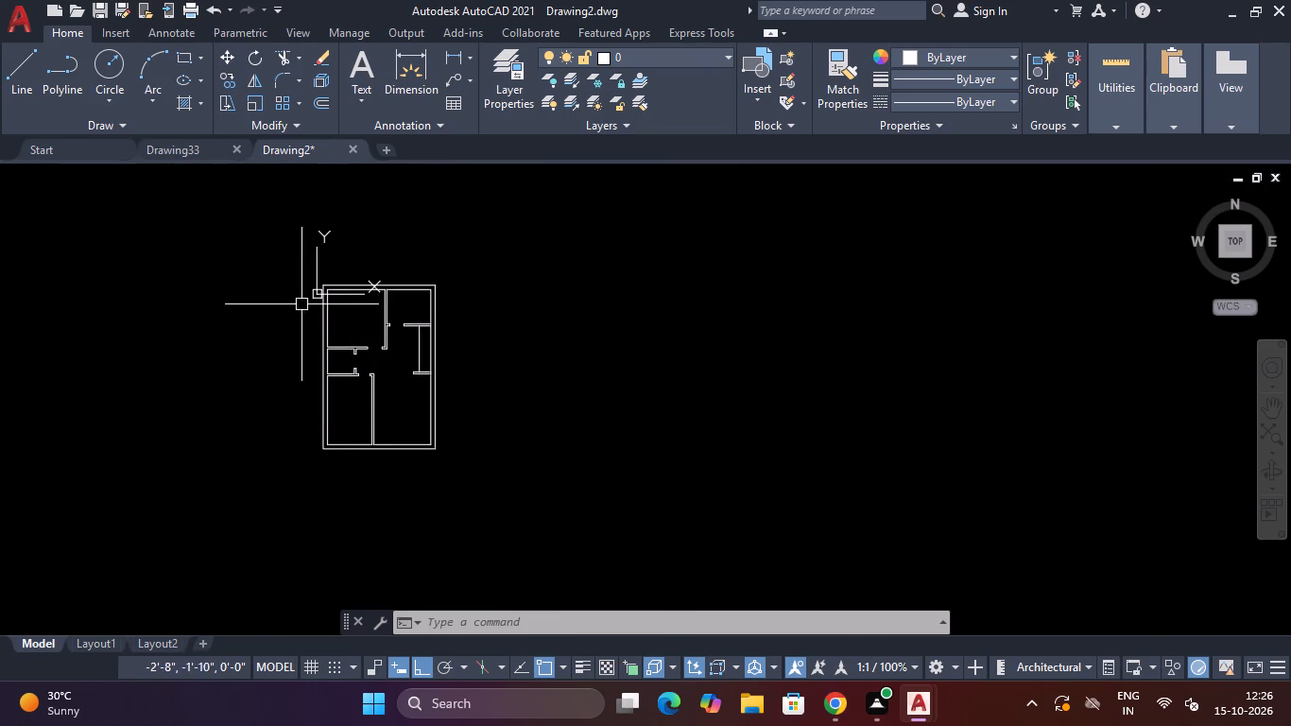
left_click(312, 293)
left_click(312, 294)
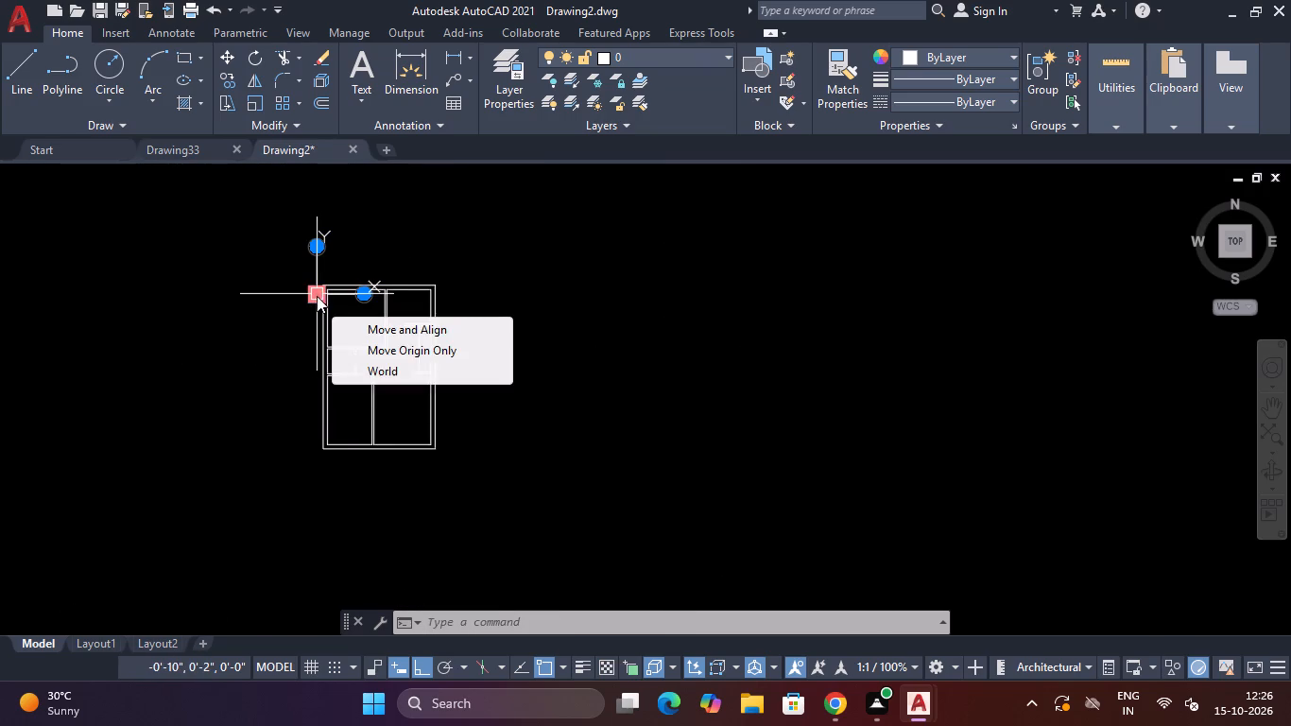
left_click(315, 299)
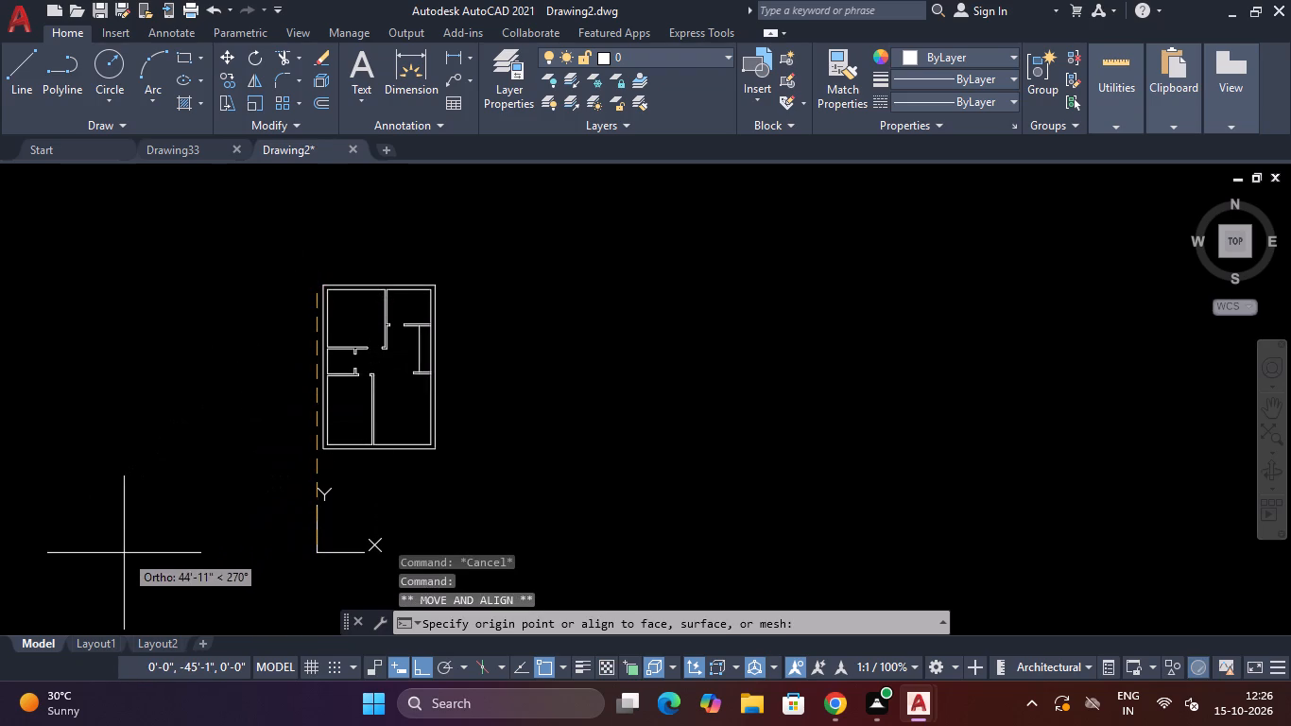
key("F8")
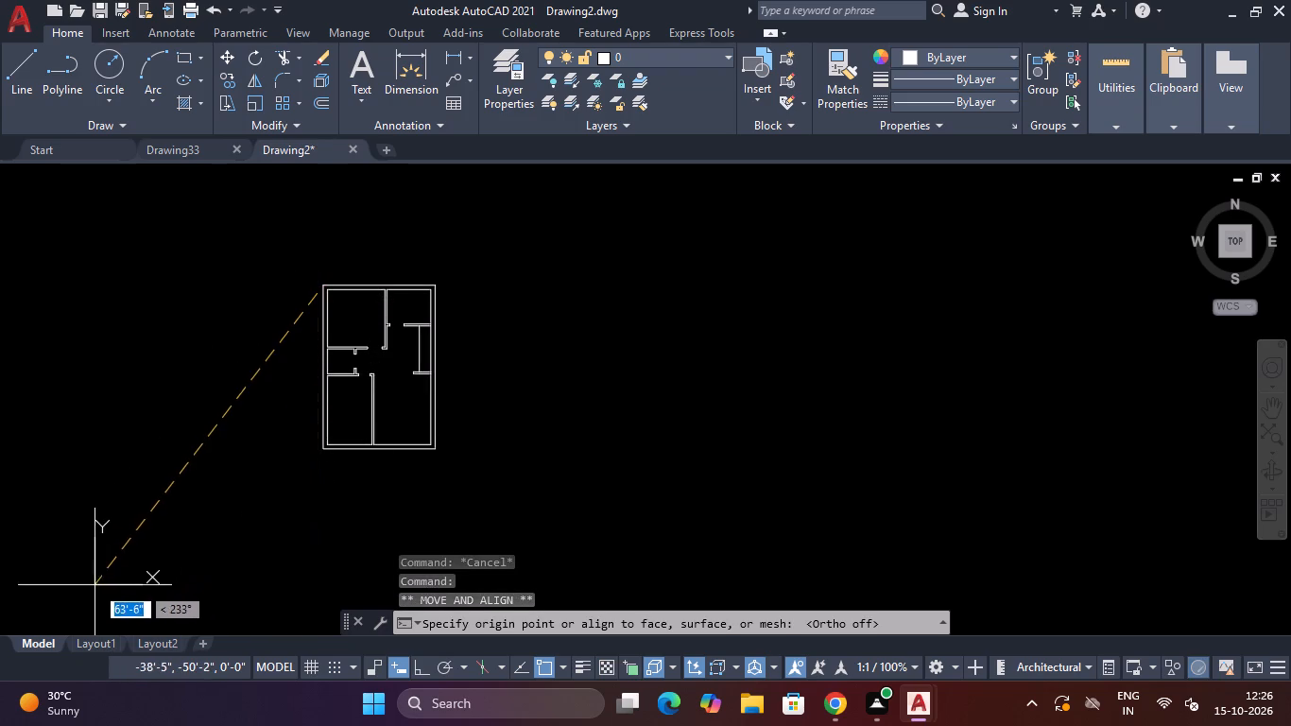
left_click(43, 594)
scroll(399, 272, "up", 1)
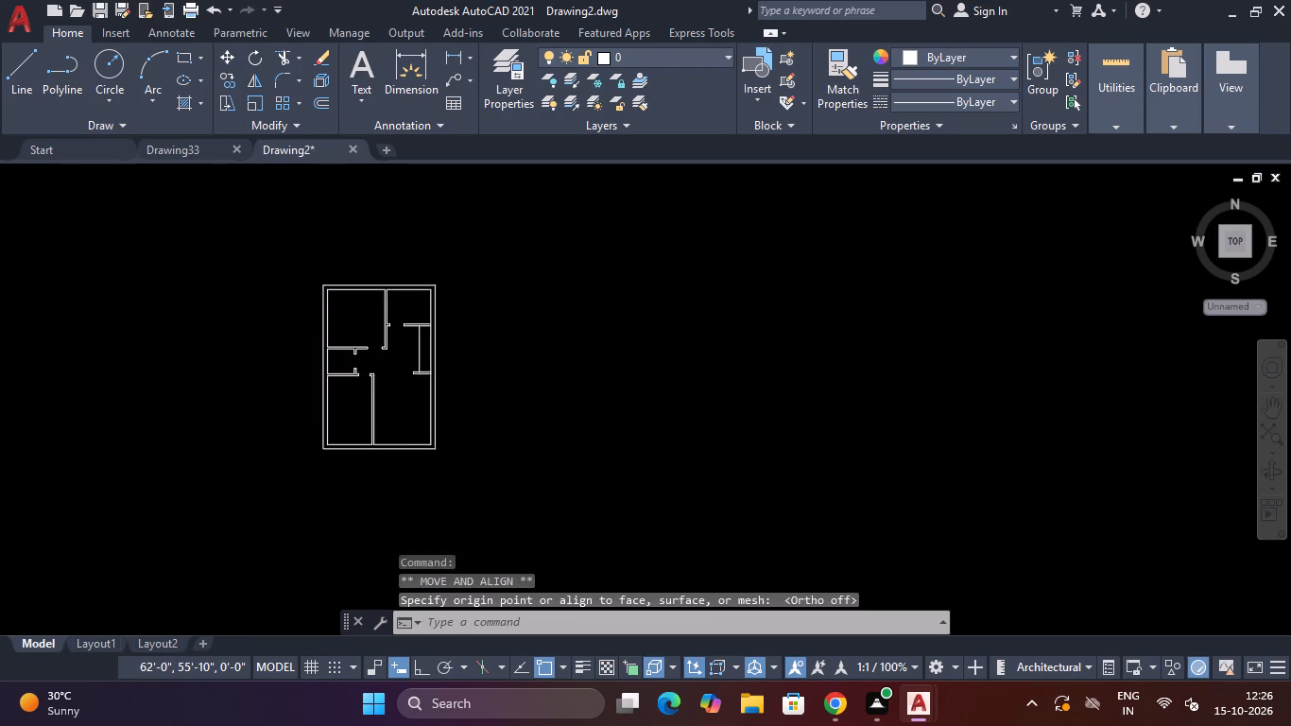
scroll(399, 310, "down", 1)
scroll(396, 387, "up", 1)
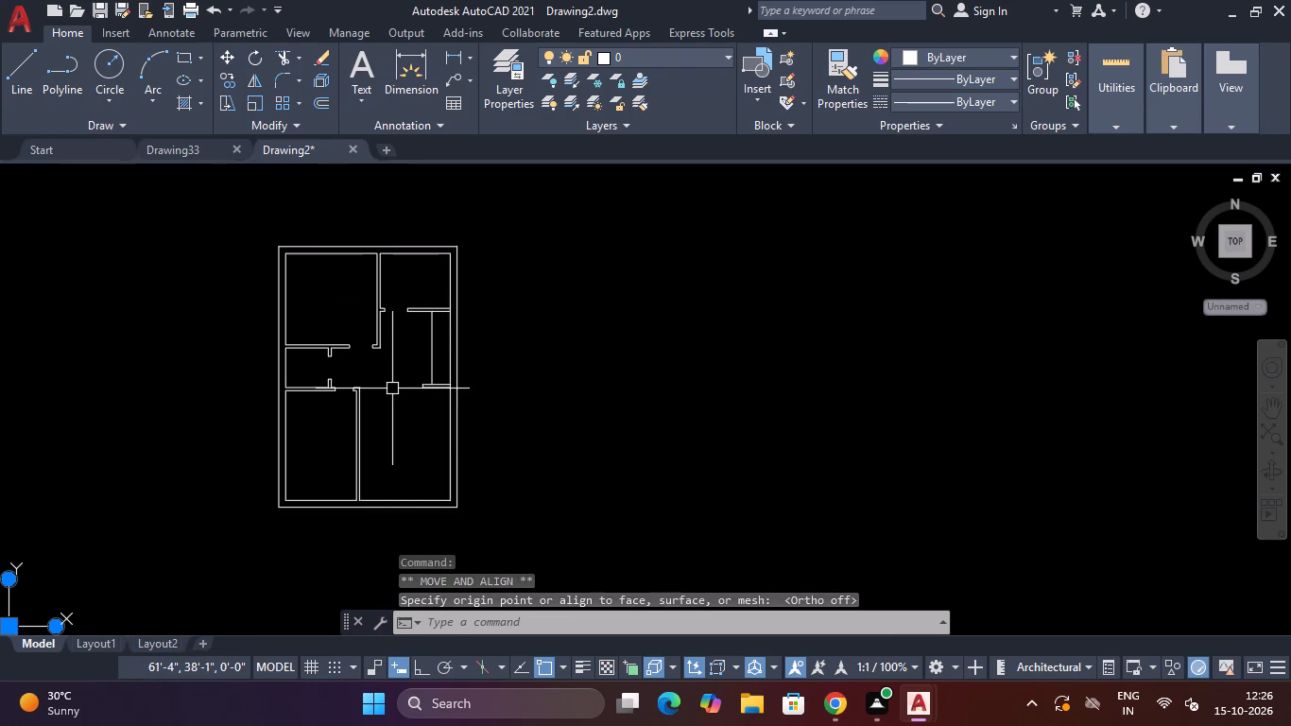
scroll(380, 301, "up", 2)
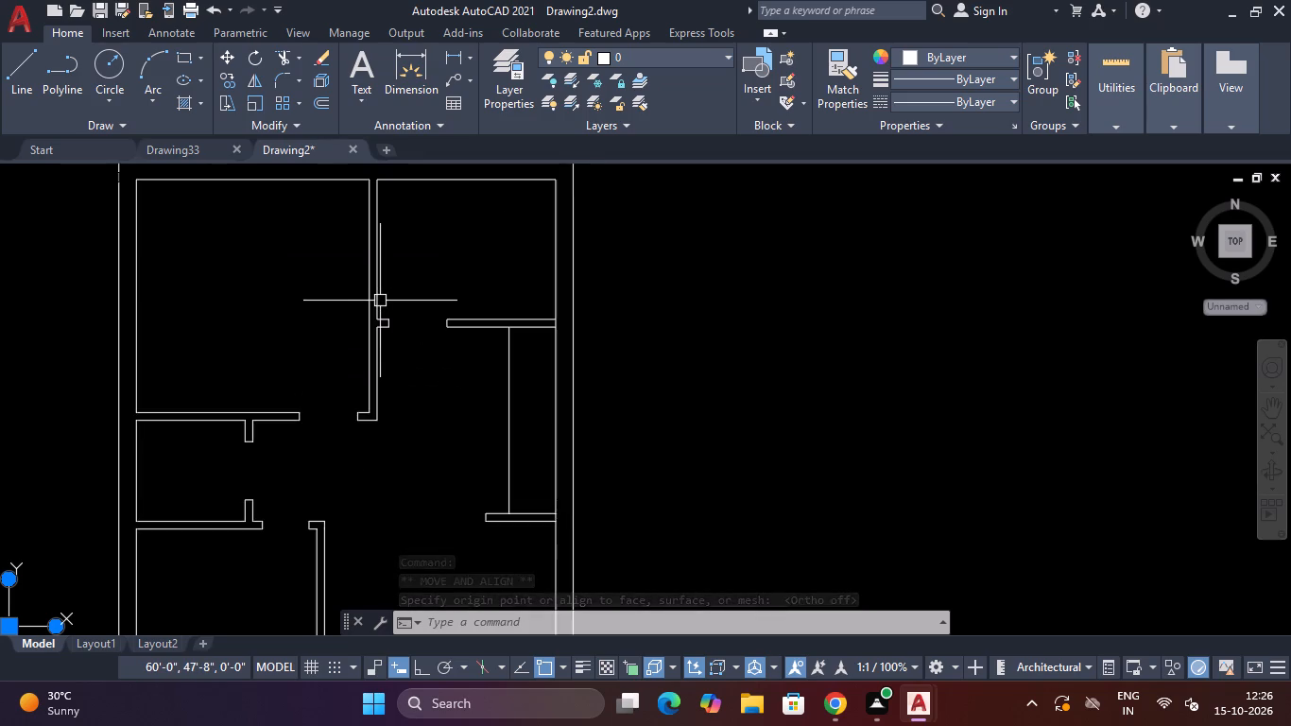
scroll(380, 301, "up", 1)
key("Escape")
key("Escape")
key("Escape")
key("Escape")
key("Escape")
key("Escape")
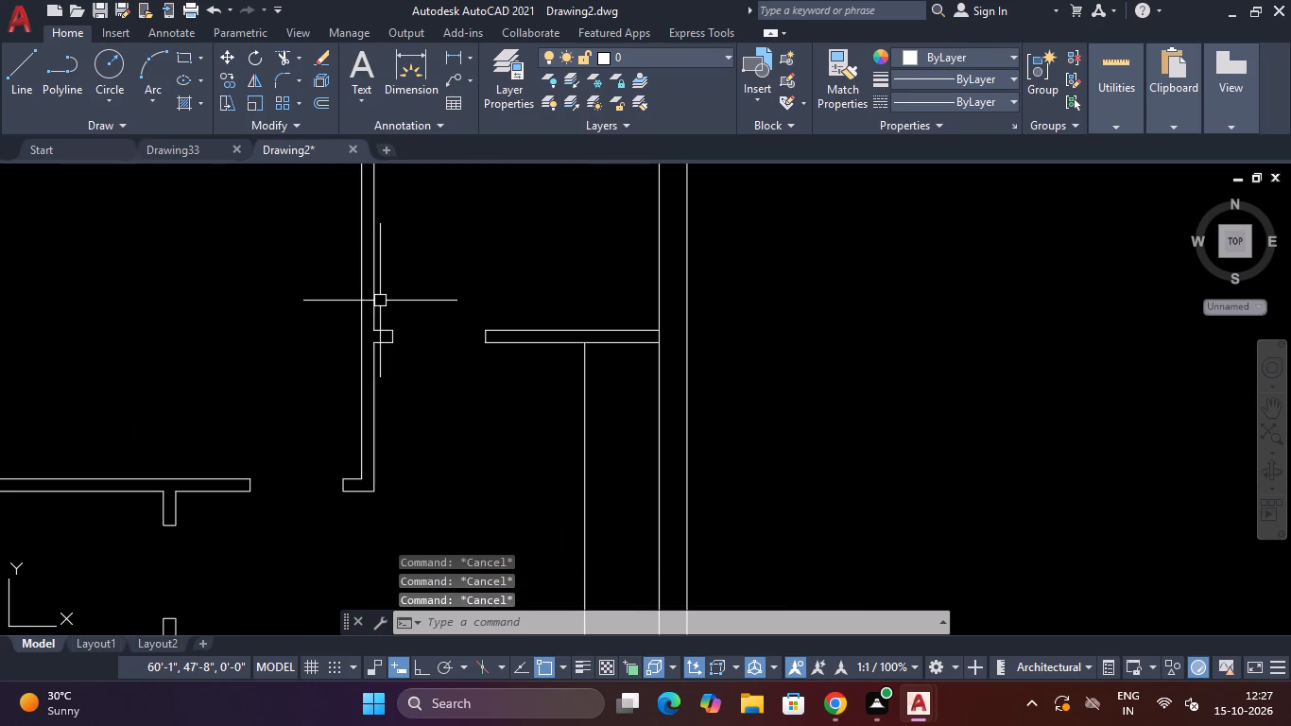
key("Escape")
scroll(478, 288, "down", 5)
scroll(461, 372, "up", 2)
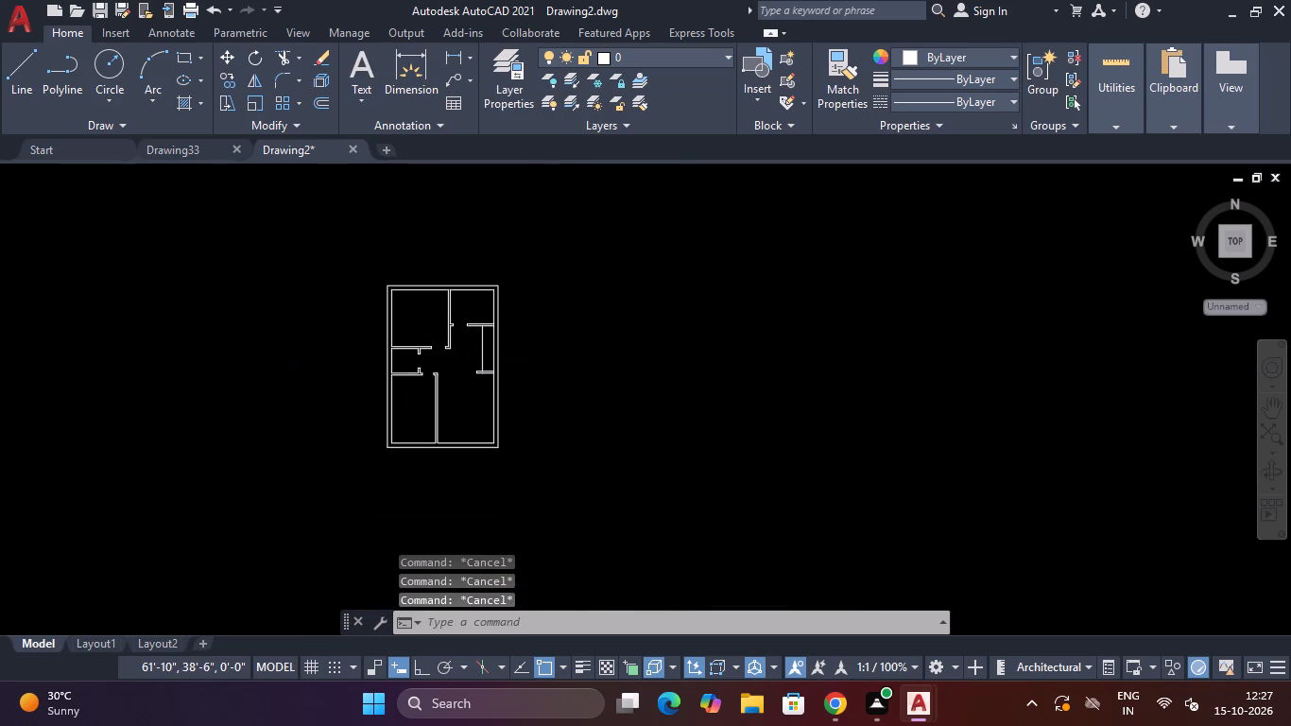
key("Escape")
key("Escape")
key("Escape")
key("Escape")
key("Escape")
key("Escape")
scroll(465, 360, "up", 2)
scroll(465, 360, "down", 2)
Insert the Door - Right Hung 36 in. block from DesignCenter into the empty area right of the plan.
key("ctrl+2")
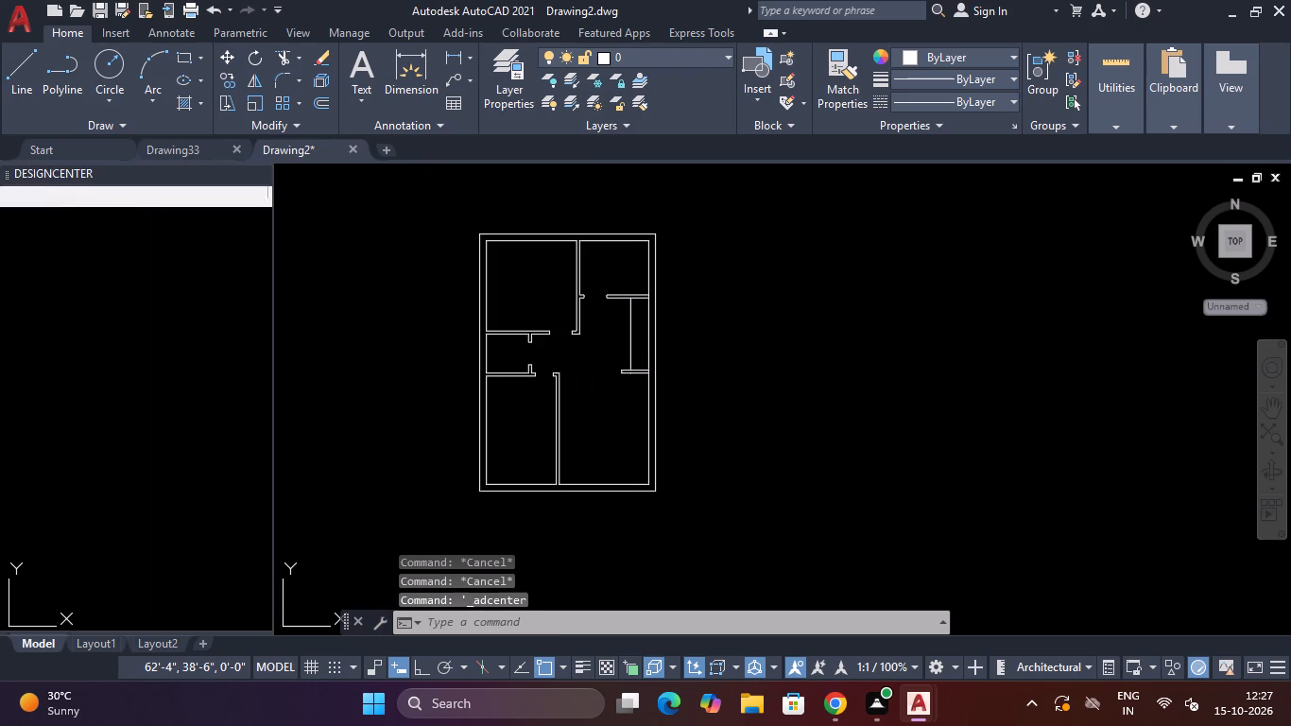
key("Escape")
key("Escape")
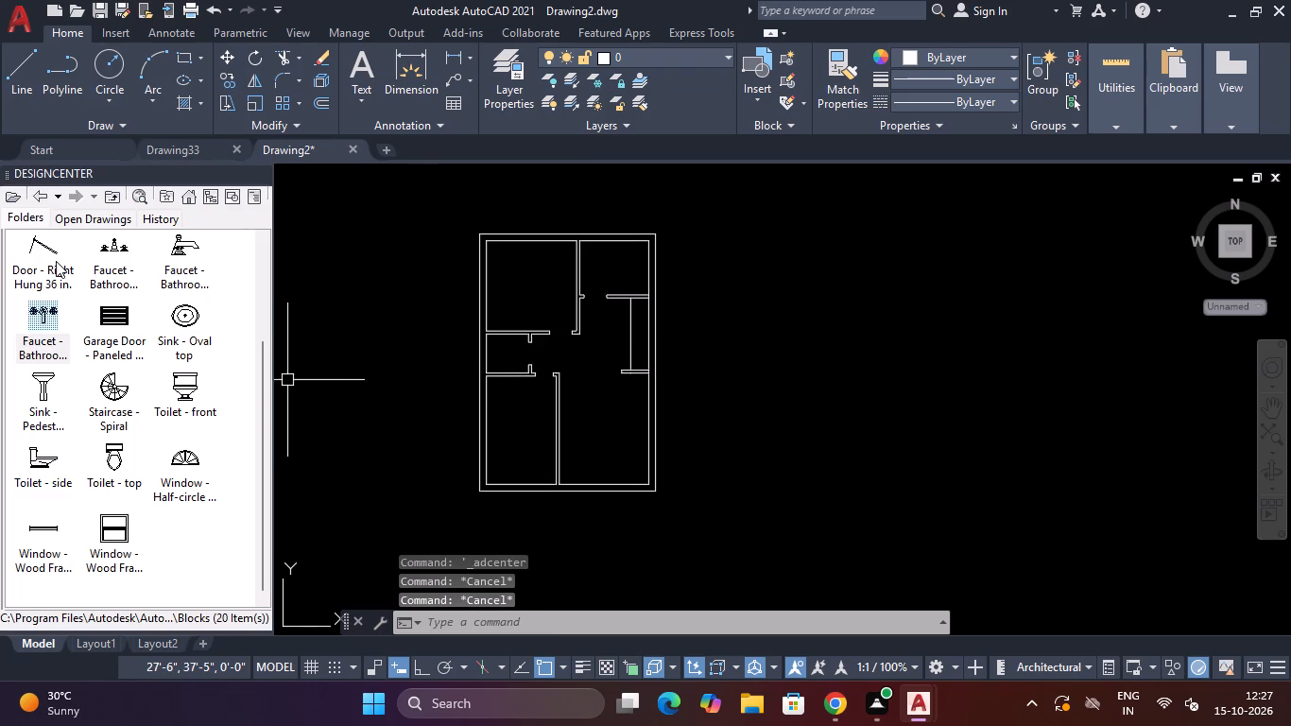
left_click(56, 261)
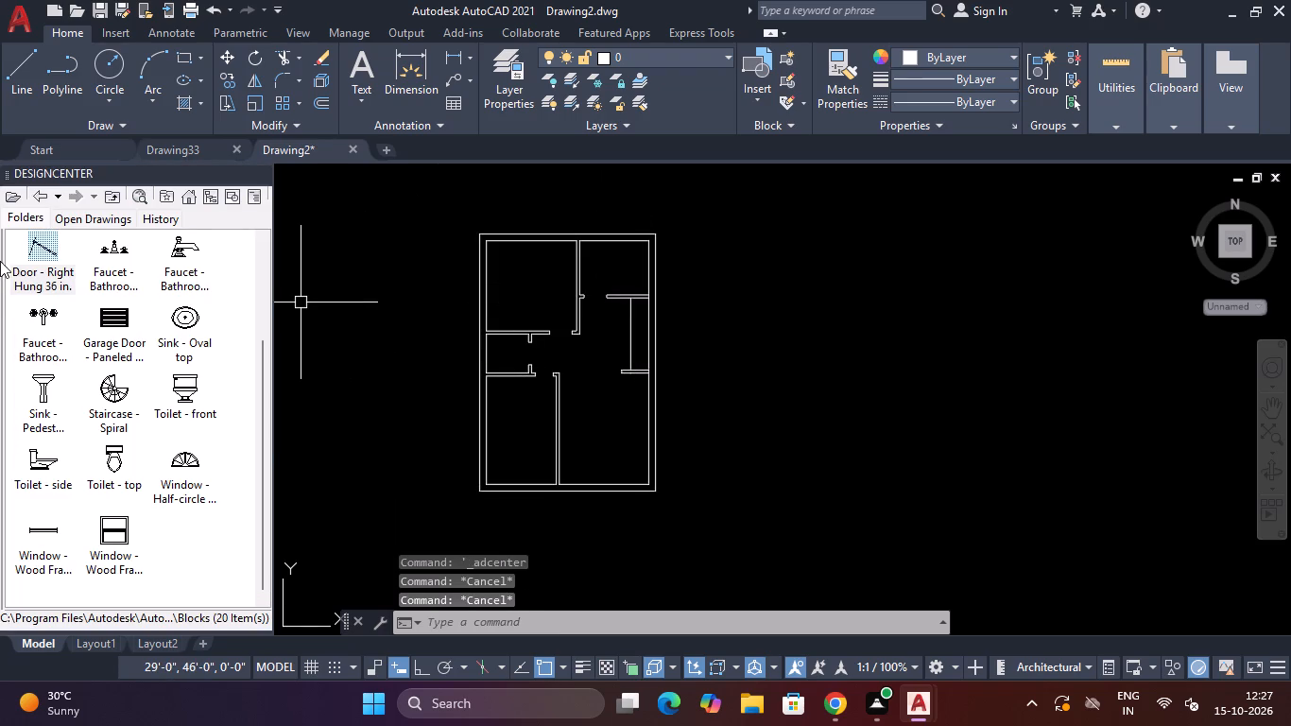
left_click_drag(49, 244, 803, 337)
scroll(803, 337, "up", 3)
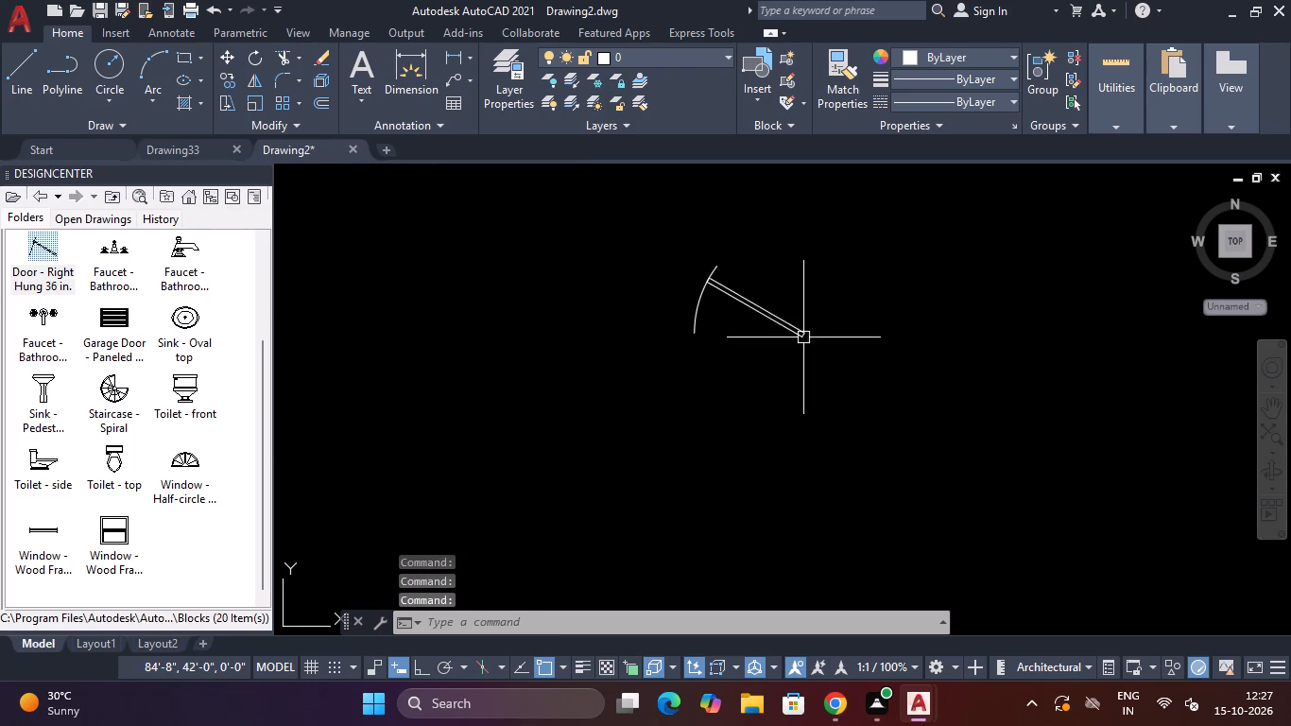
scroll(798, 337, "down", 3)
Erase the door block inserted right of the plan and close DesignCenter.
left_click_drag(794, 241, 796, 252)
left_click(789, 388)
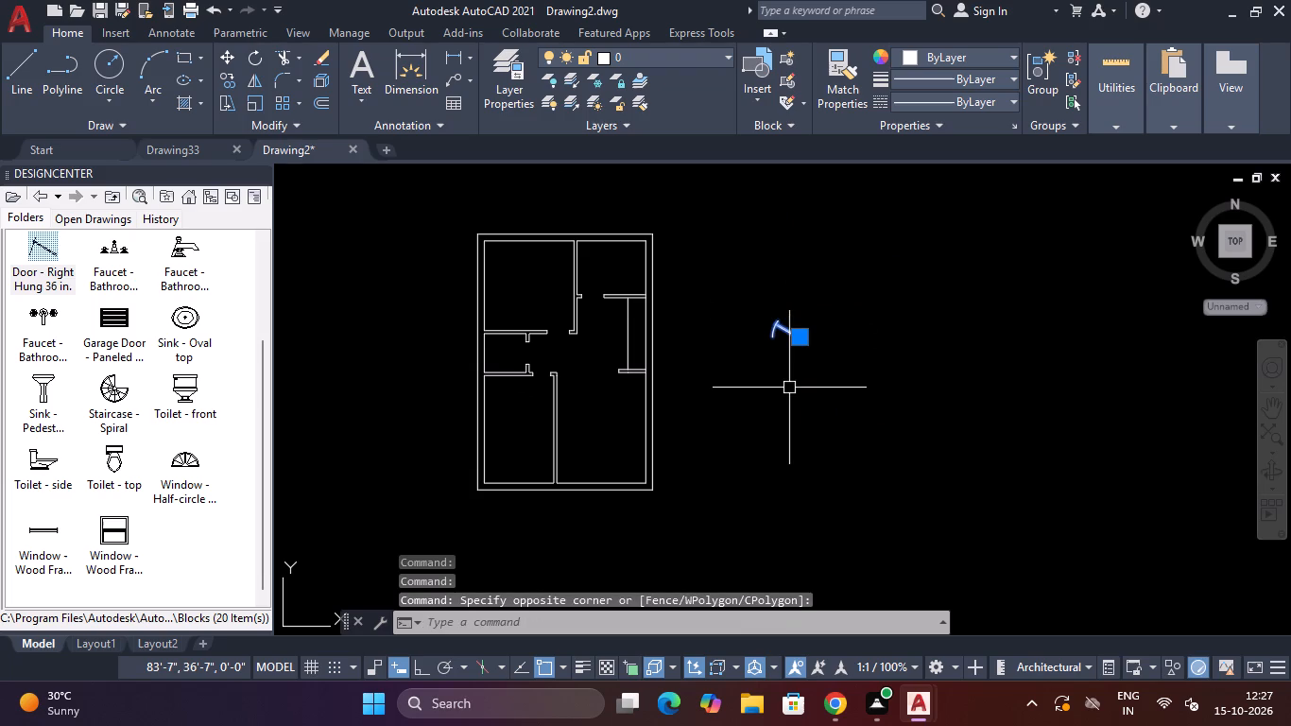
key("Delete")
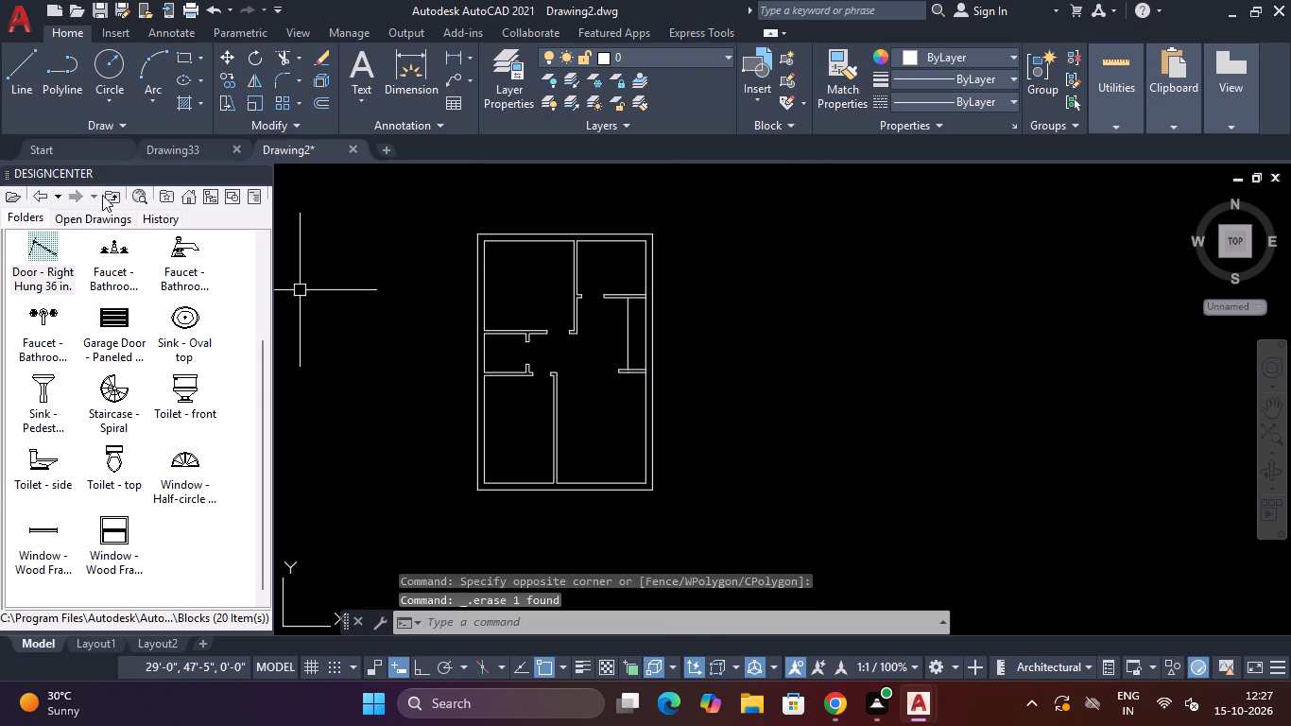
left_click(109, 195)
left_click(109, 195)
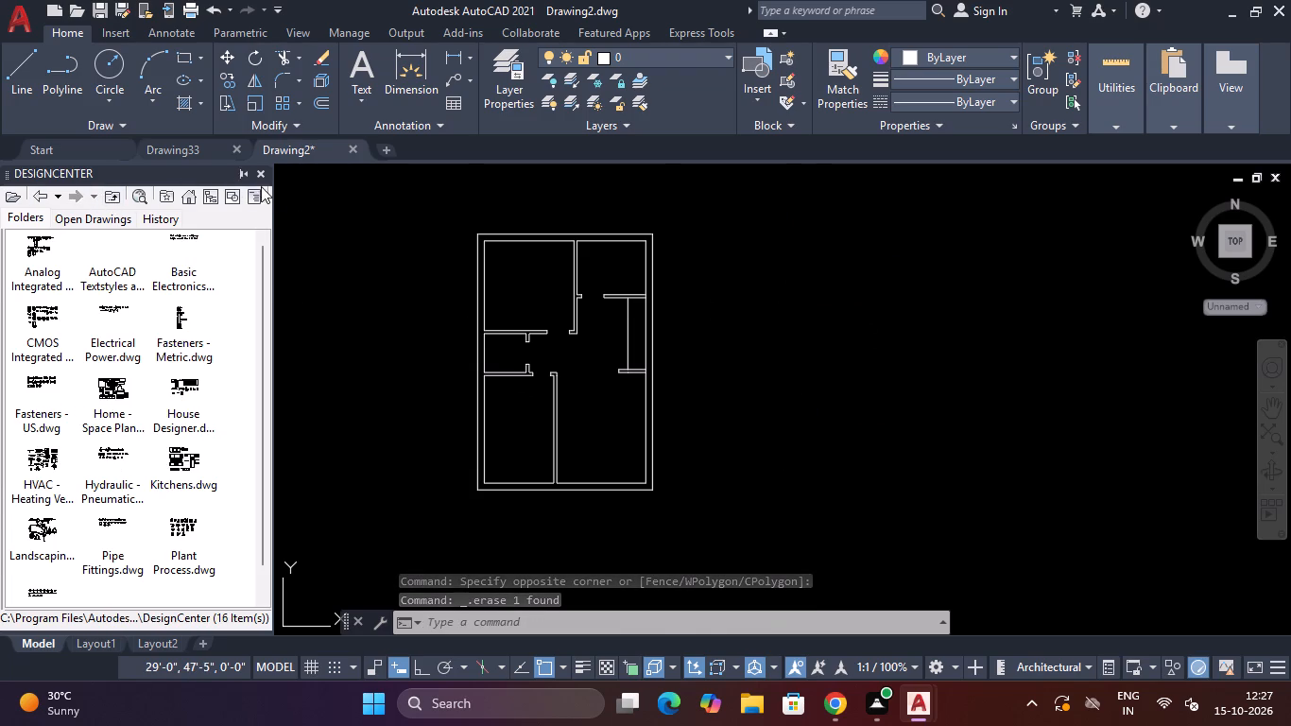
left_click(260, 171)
Place two Door - Imperial blocks from the architectural tool palette side by side to the right of the plan.
key("ctrl+3")
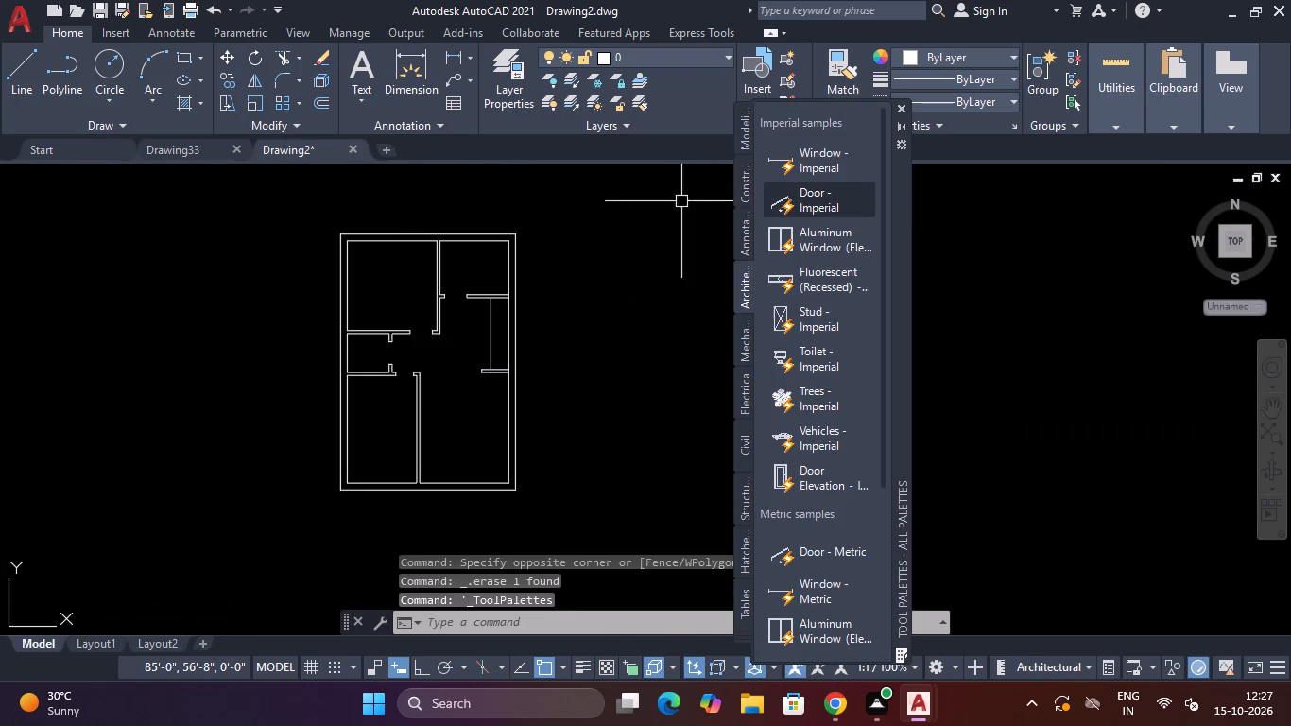
left_click(792, 189)
left_click(665, 304)
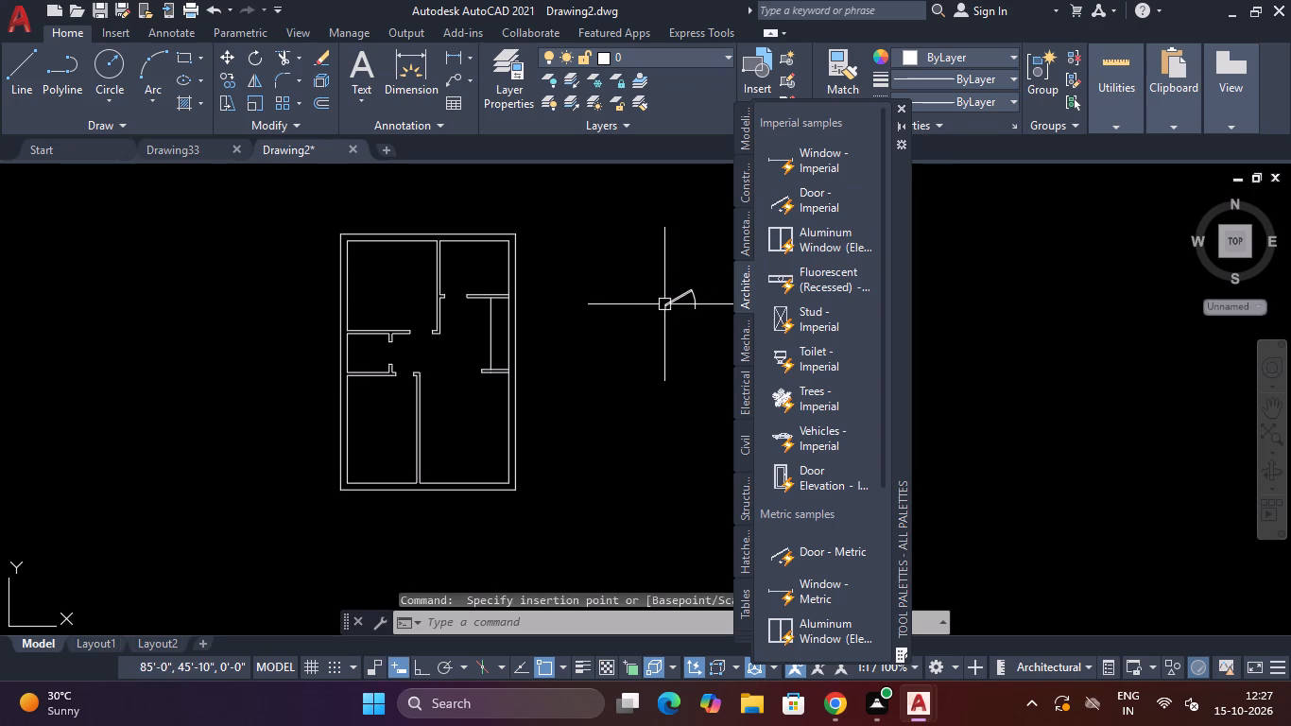
left_click(814, 201)
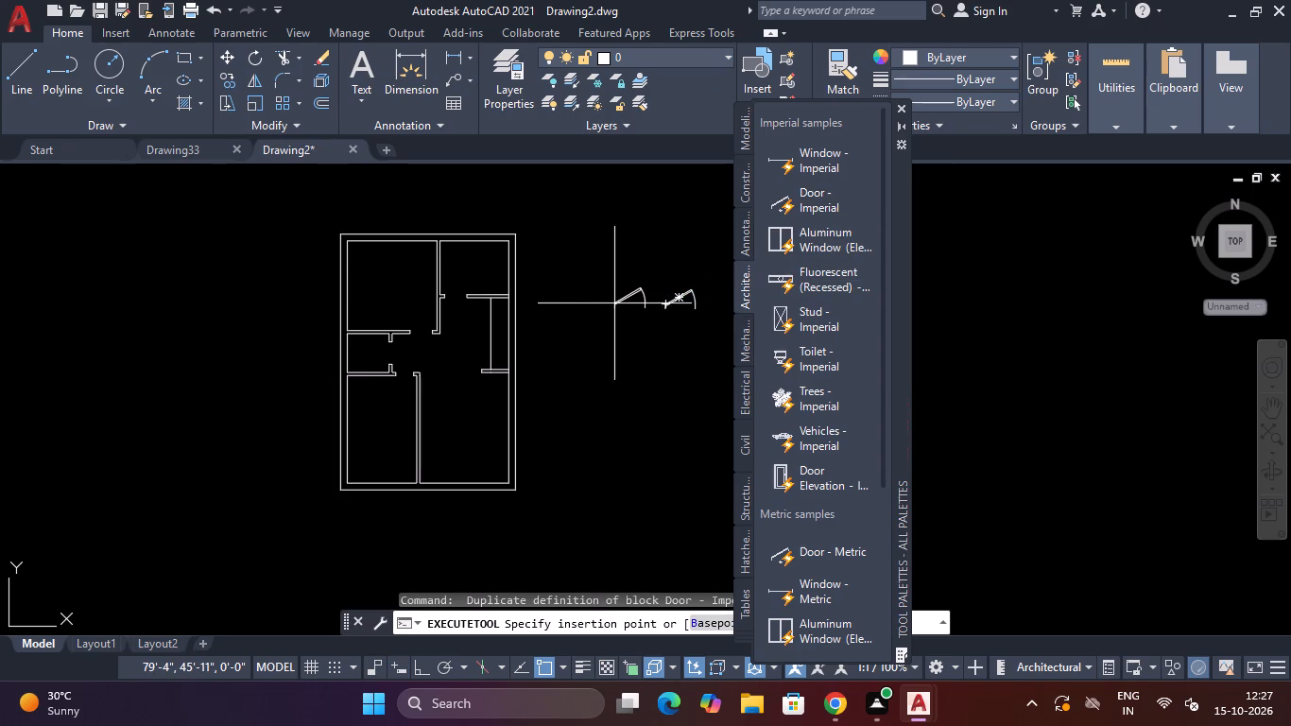
left_click(614, 303)
key("Escape")
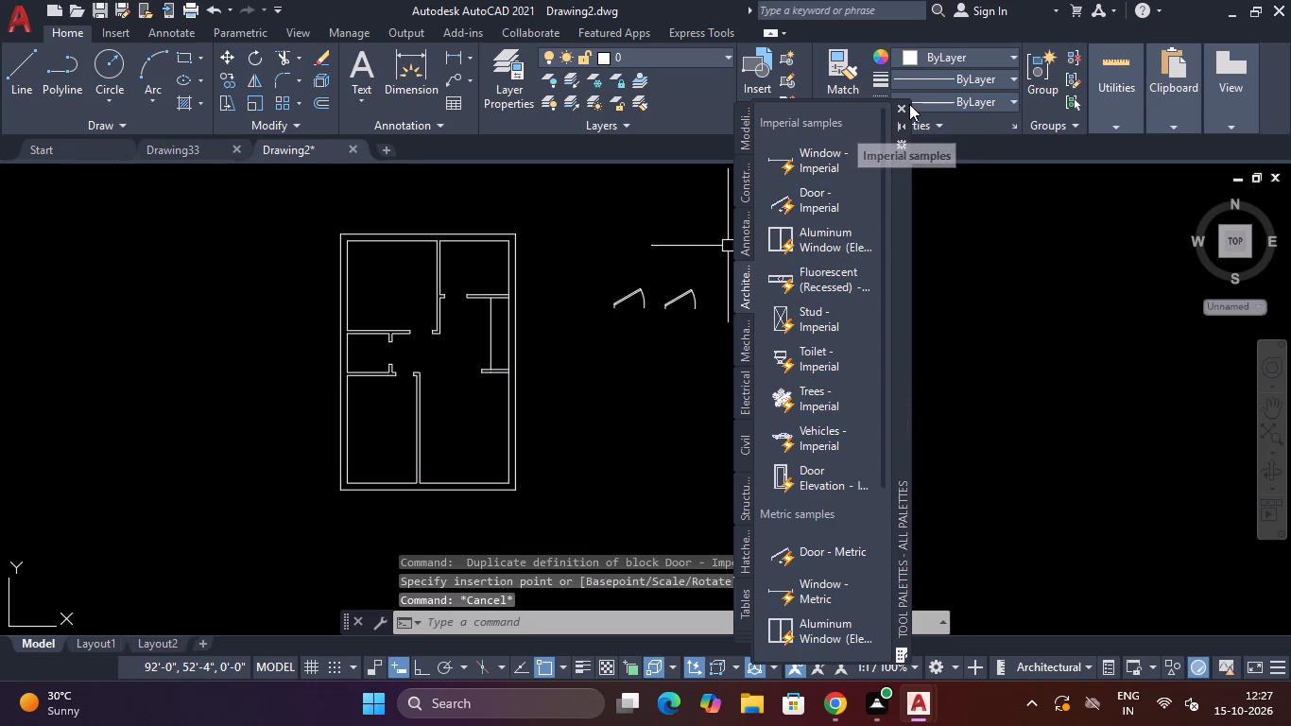
left_click(904, 106)
Draw a 2' horizontal line just below the right-hand door block, starting in line with its hinge side, with Ortho on.
scroll(683, 320, "up", 2)
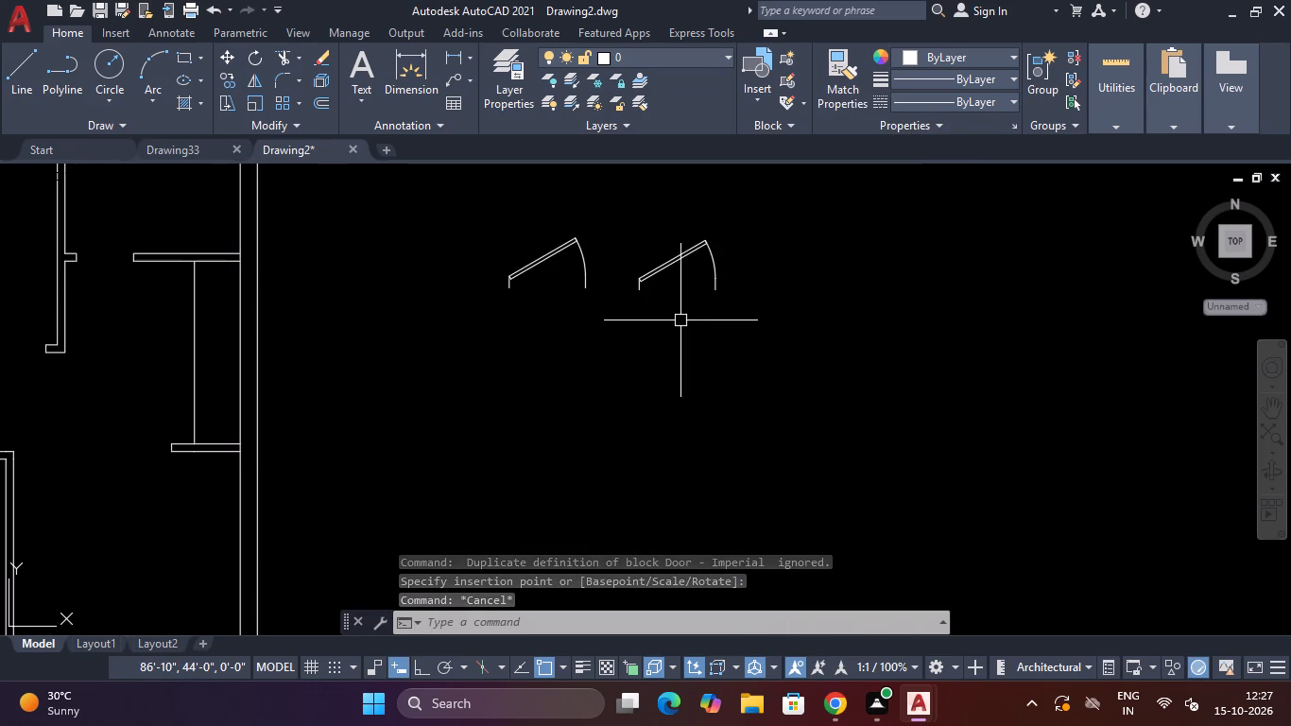
scroll(680, 320, "up", 1)
key("Escape")
key("Escape")
key("l")
key("space")
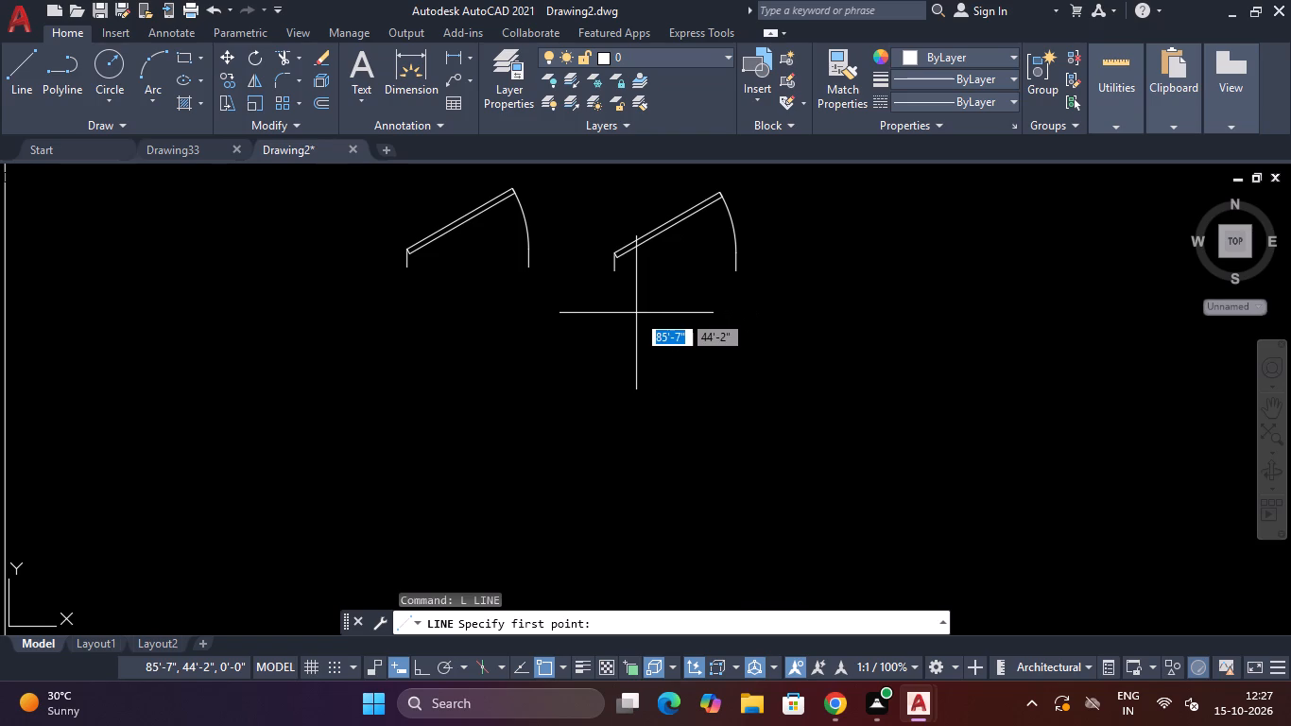
left_click(615, 306)
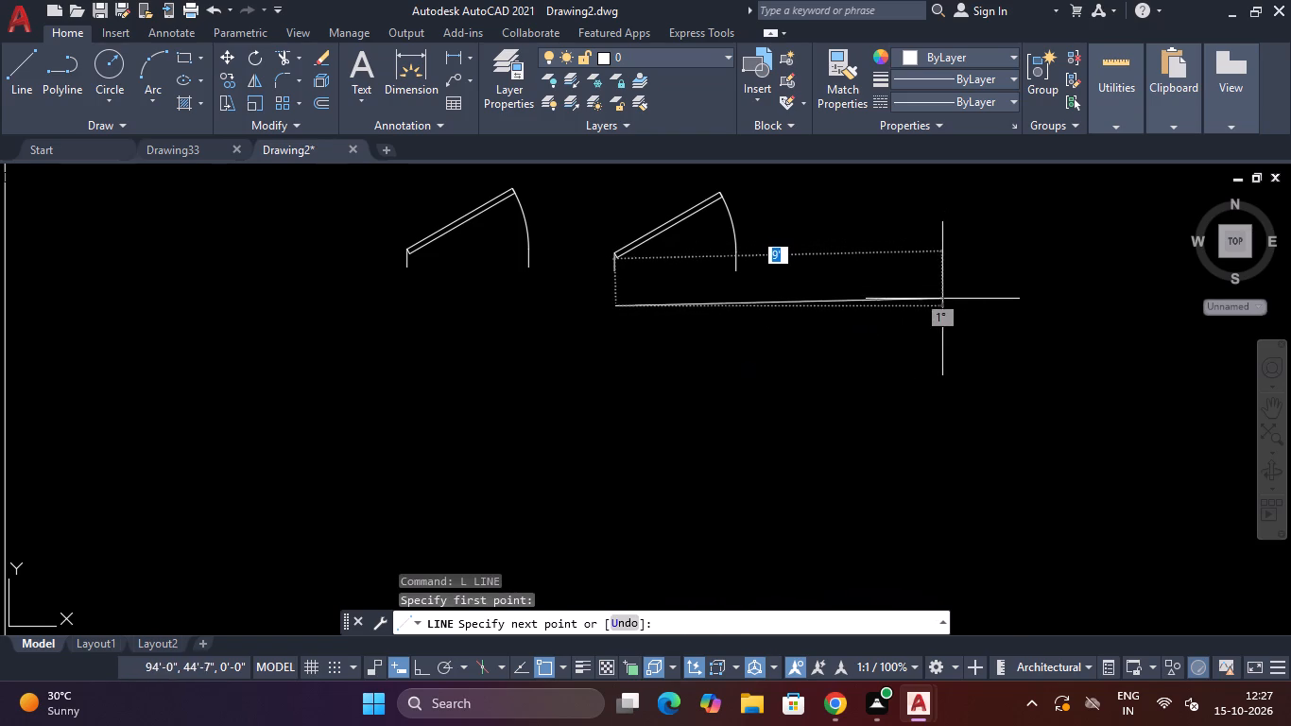
key("F8")
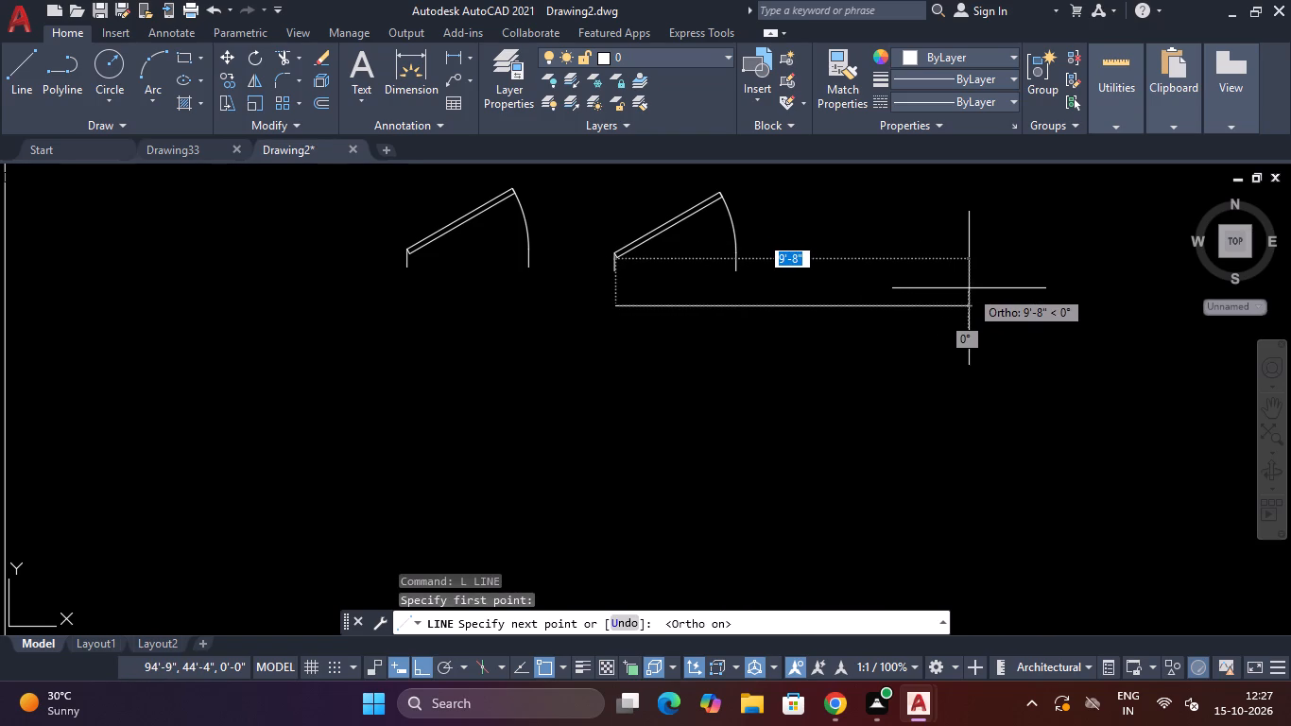
type("2'")
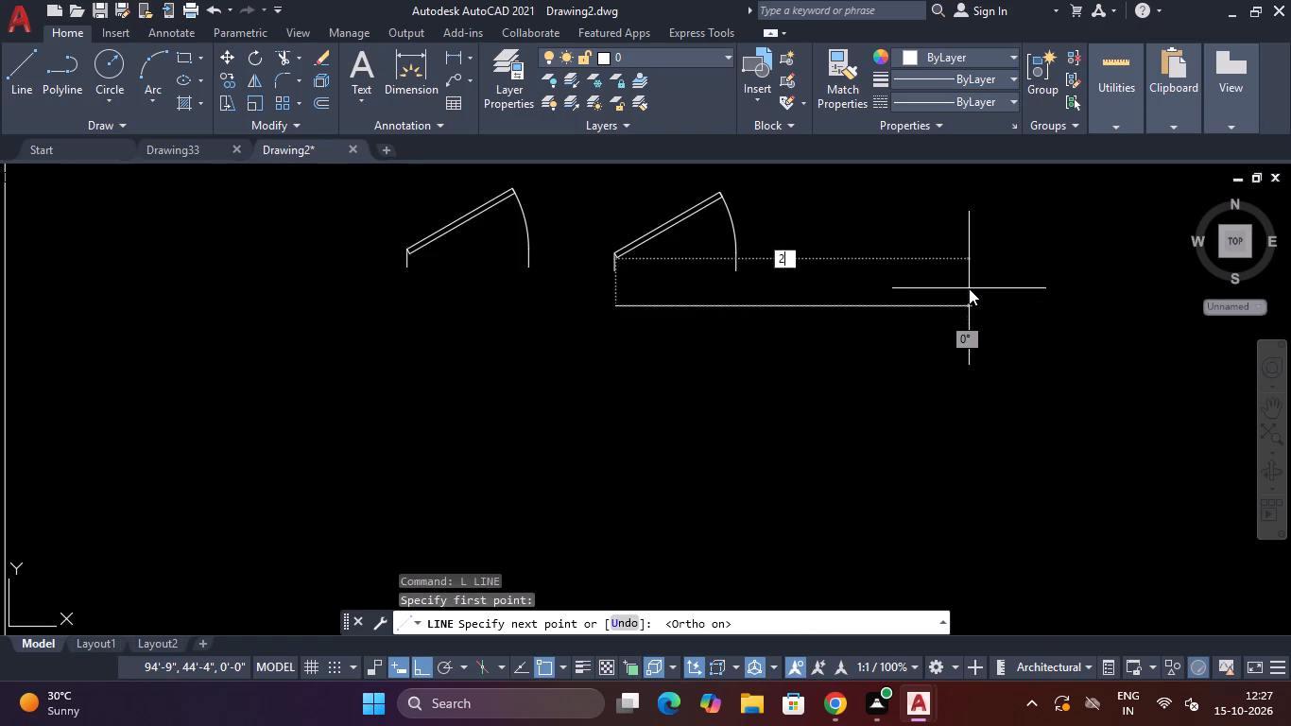
key("Return")
key("Escape")
Draw a 2'6" horizontal line just below the left-hand door block, running left from its arc side.
key("space")
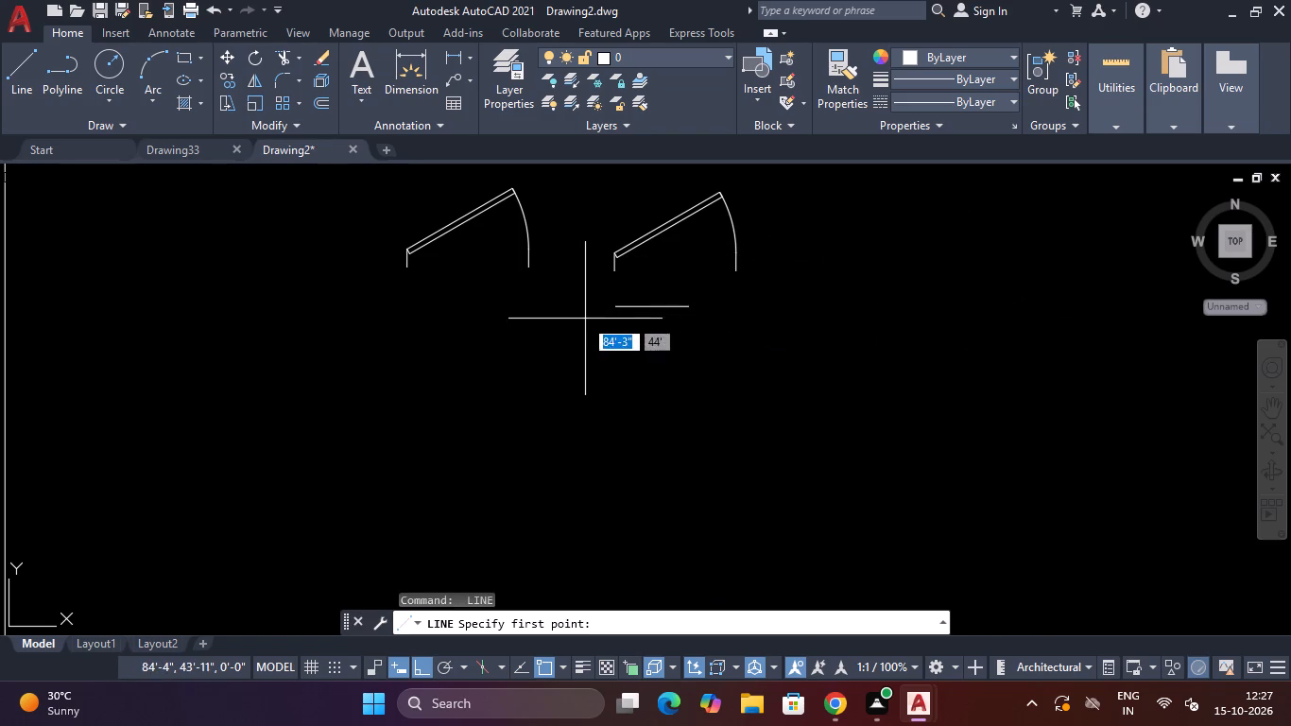
left_click(527, 300)
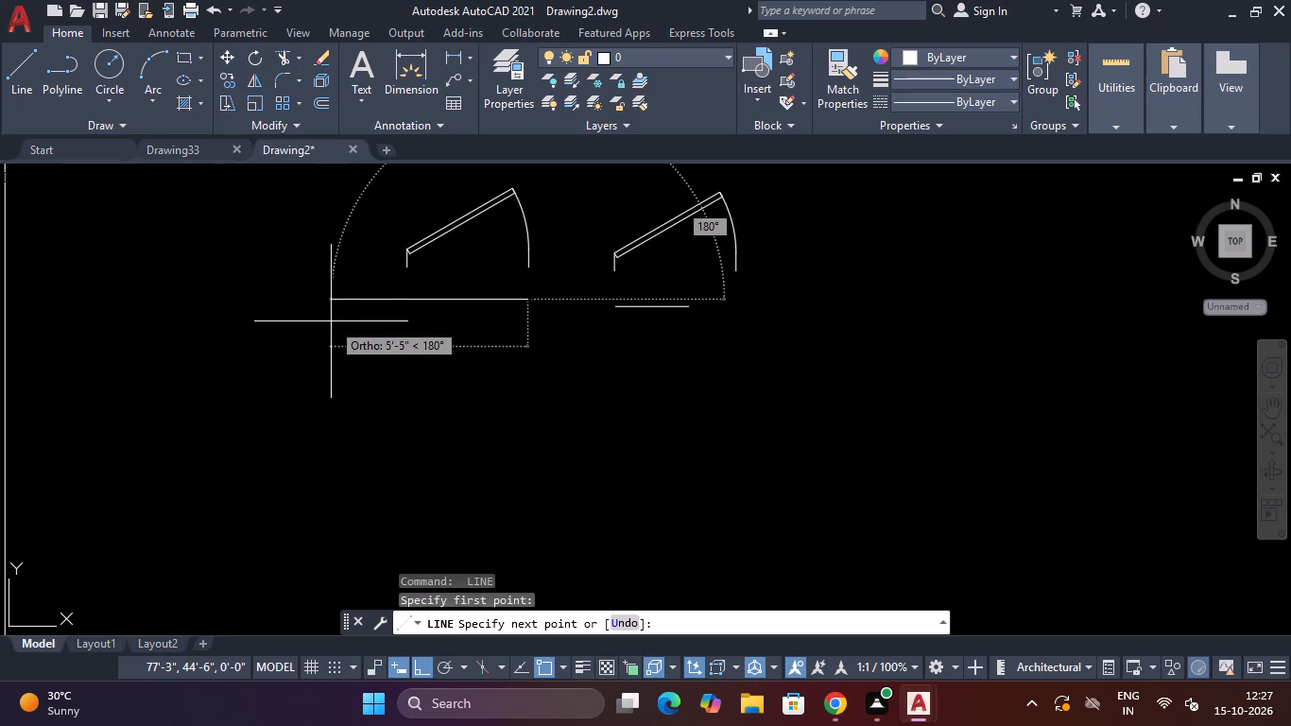
type("2'6\"")
key("Return")
key("Escape")
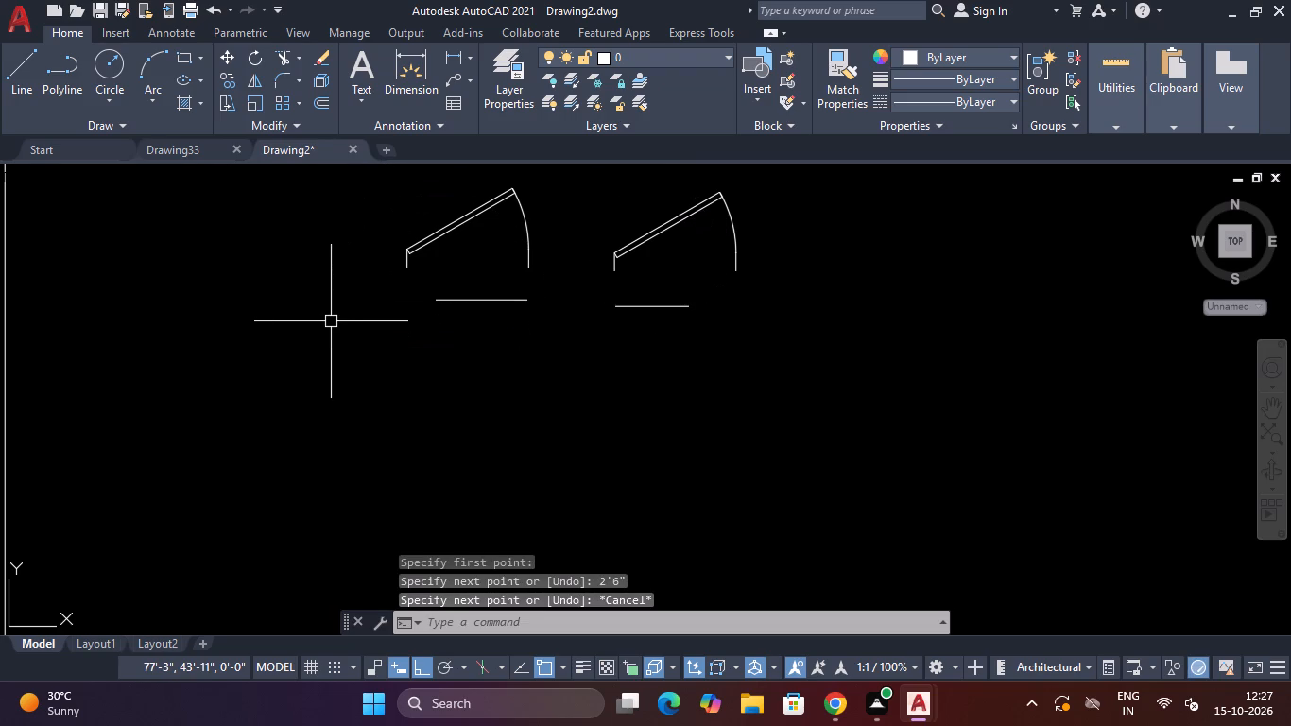
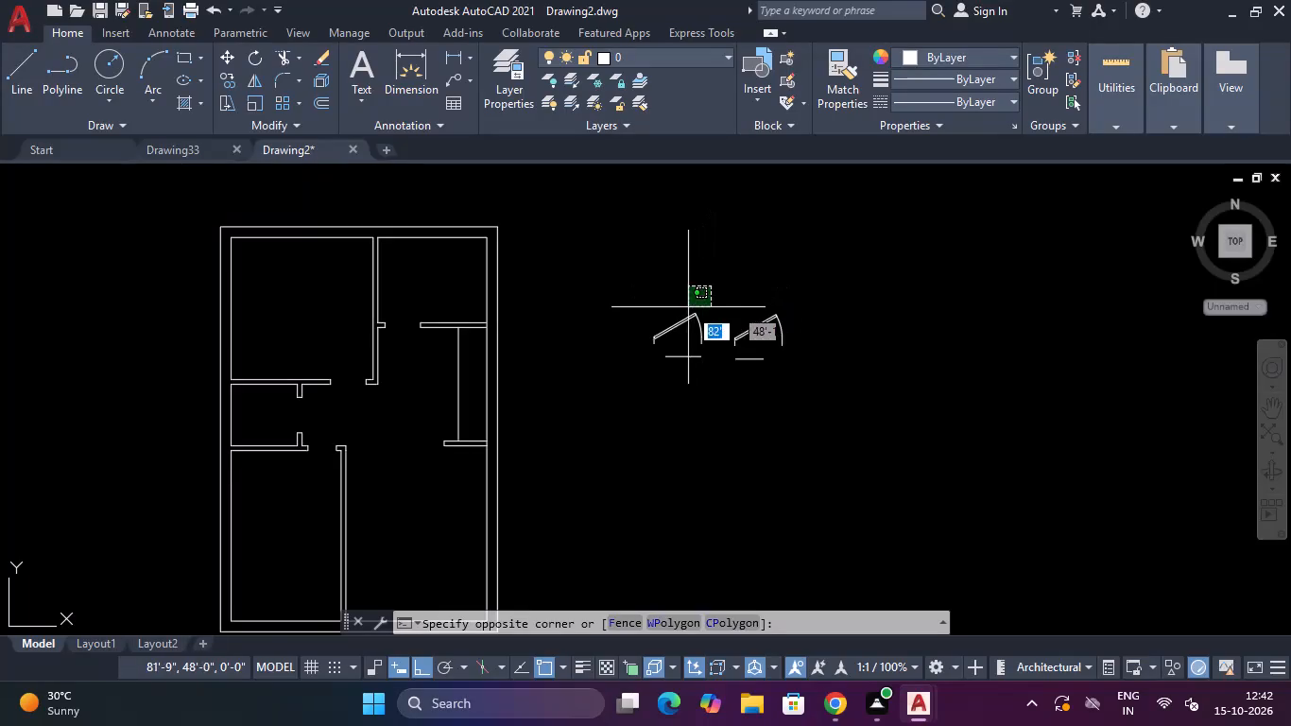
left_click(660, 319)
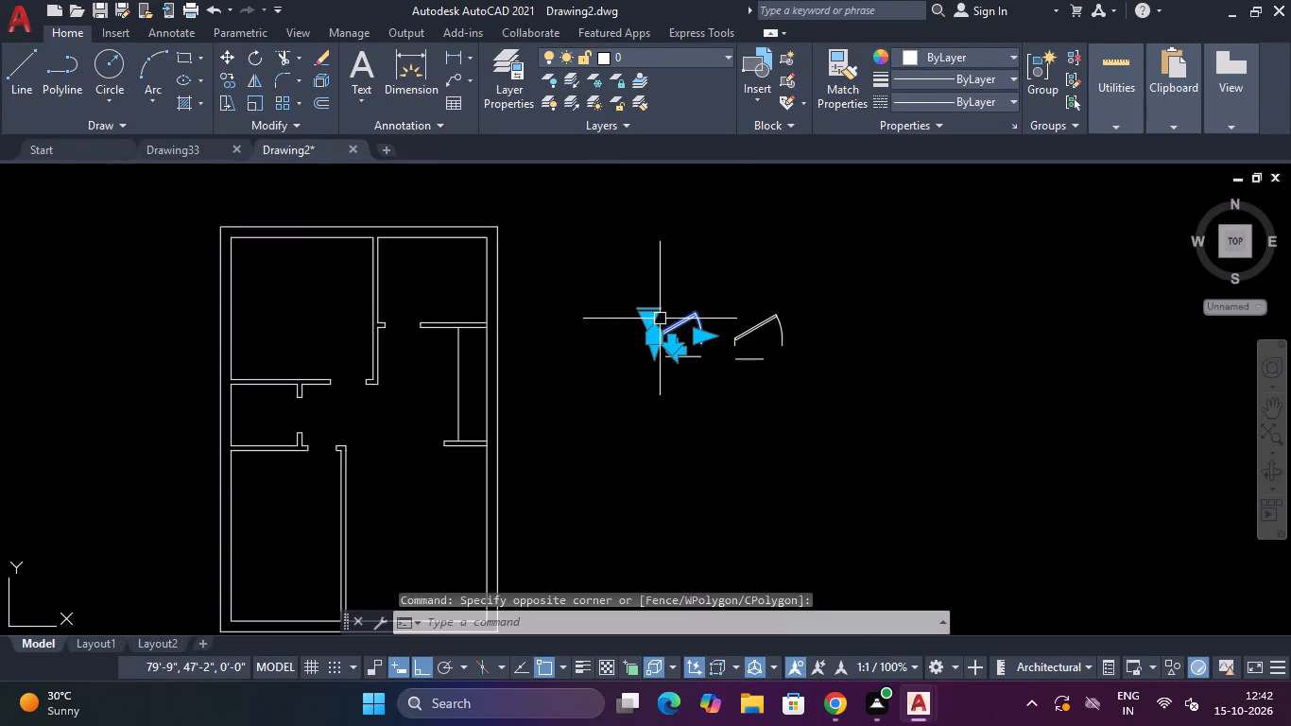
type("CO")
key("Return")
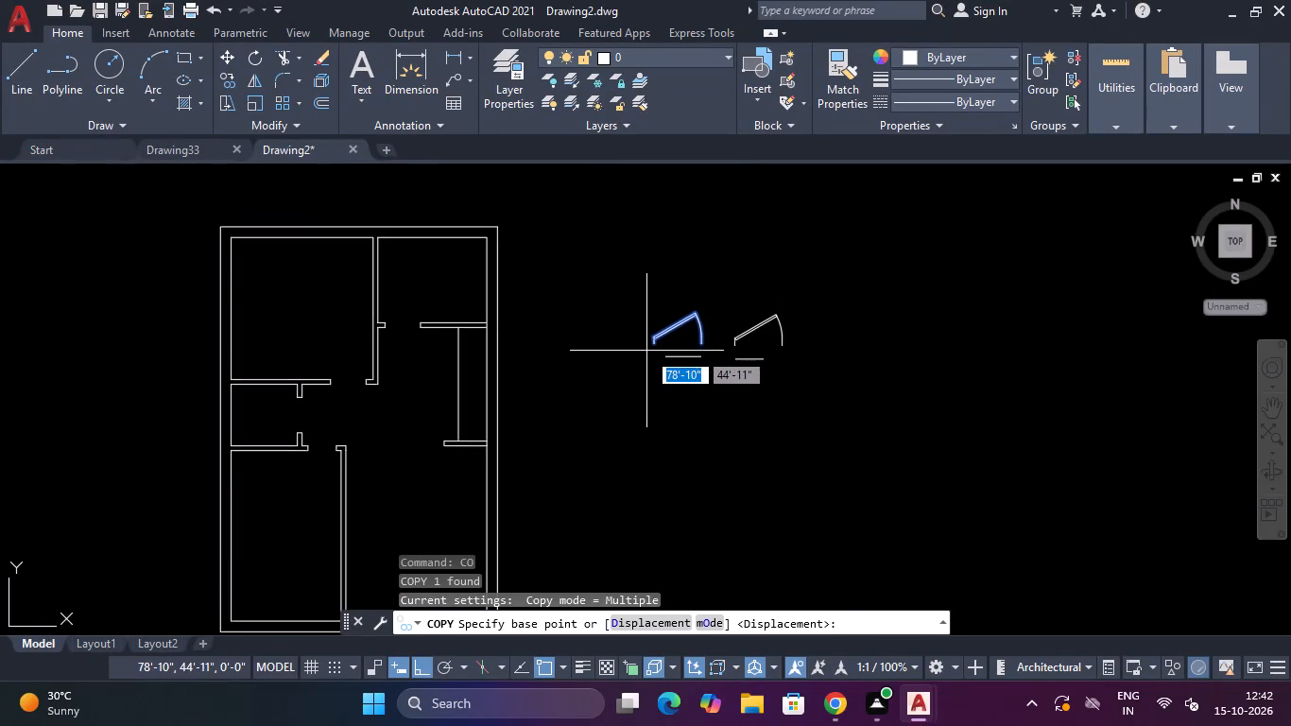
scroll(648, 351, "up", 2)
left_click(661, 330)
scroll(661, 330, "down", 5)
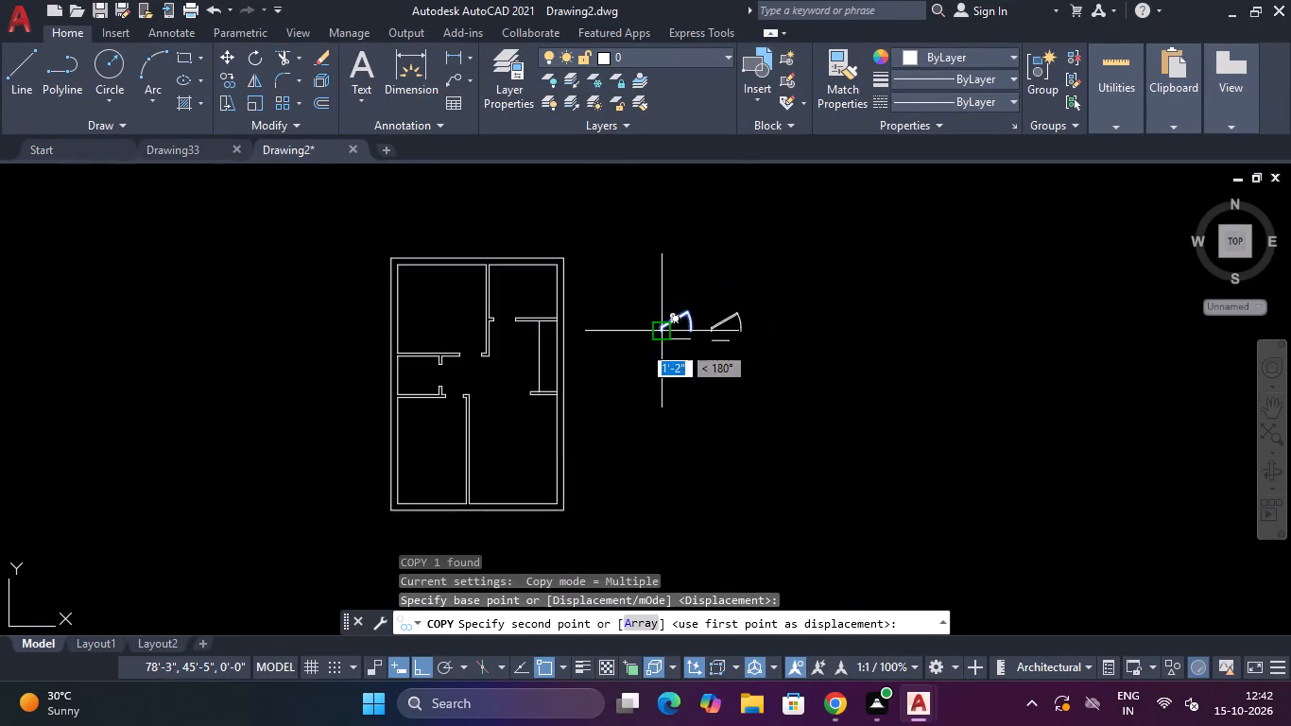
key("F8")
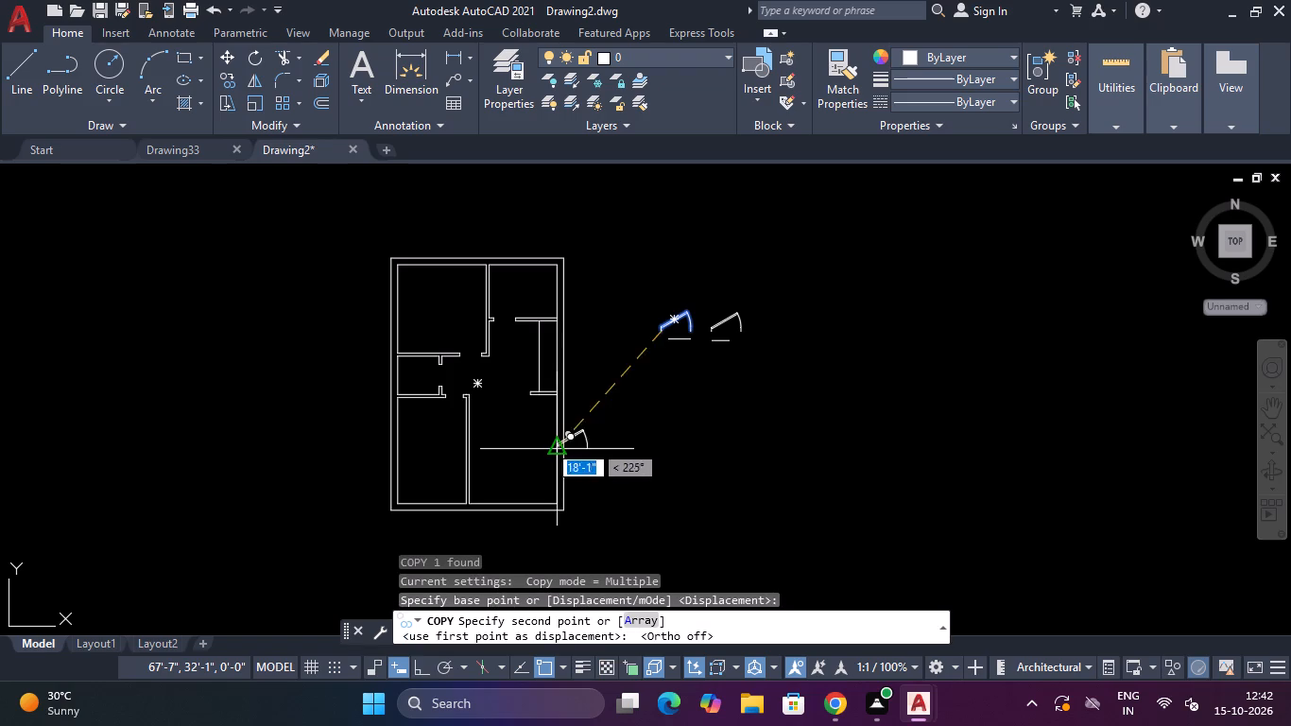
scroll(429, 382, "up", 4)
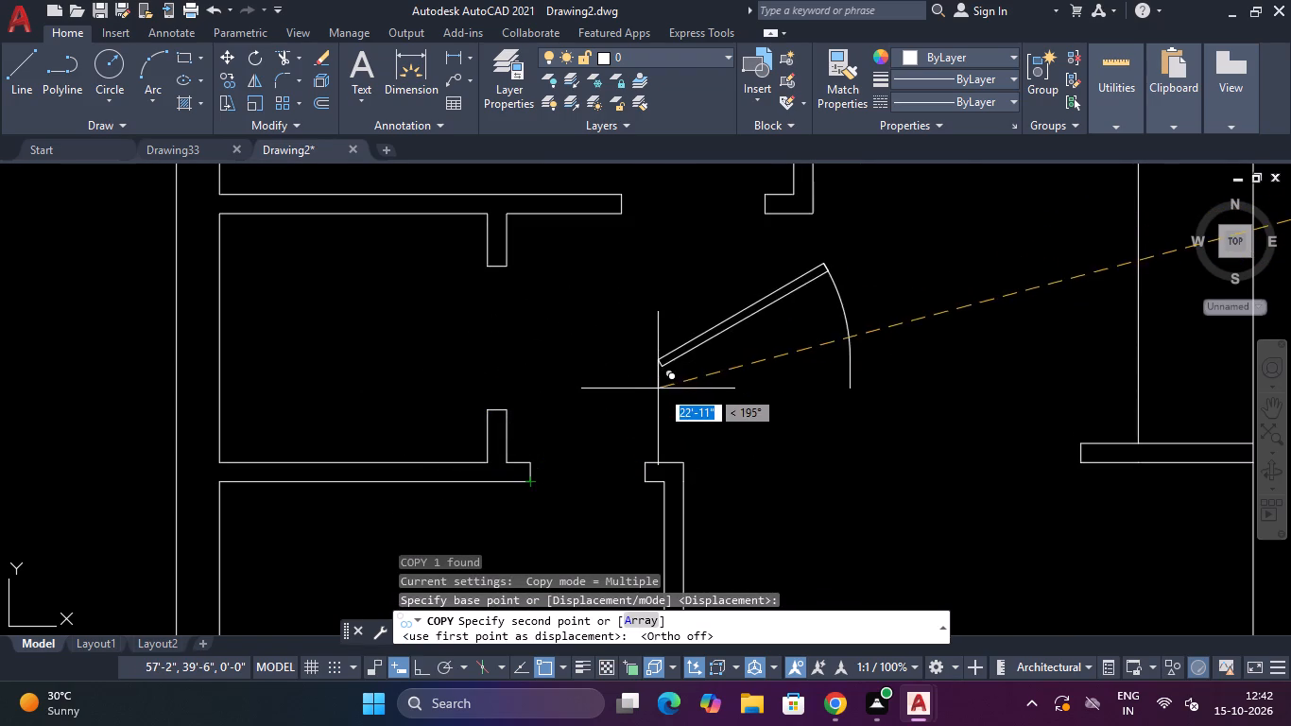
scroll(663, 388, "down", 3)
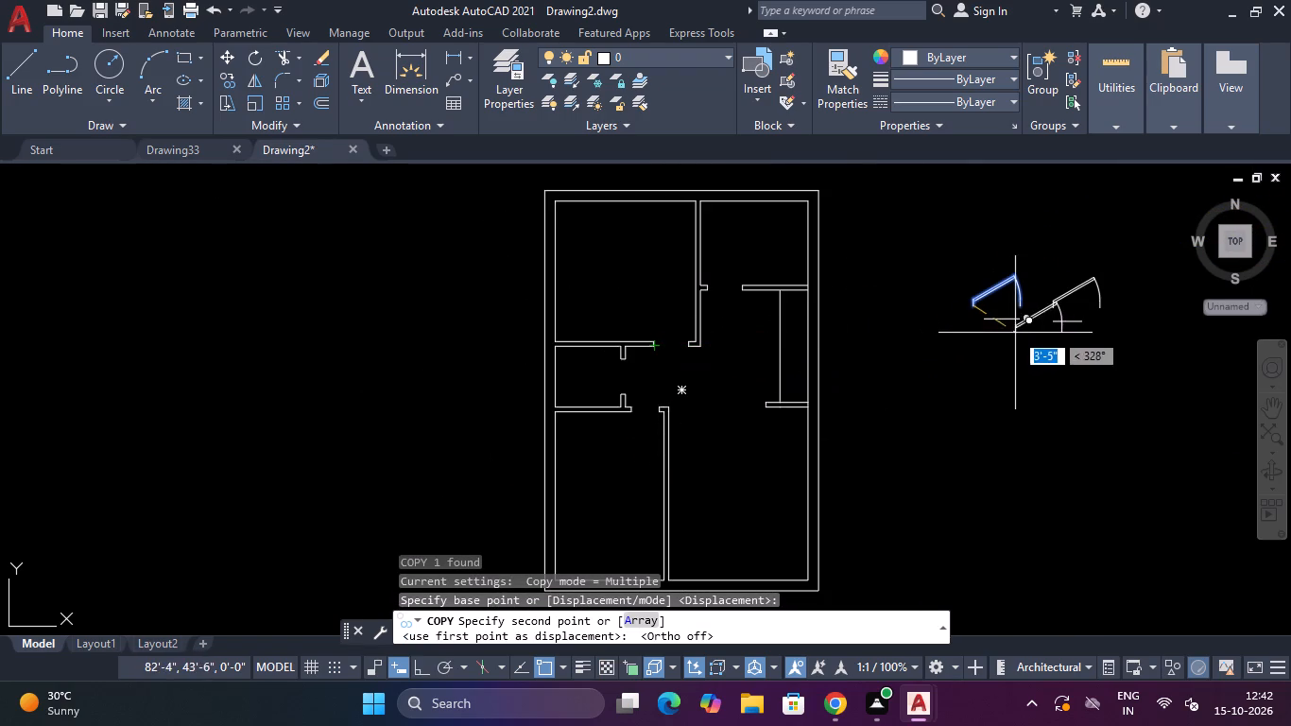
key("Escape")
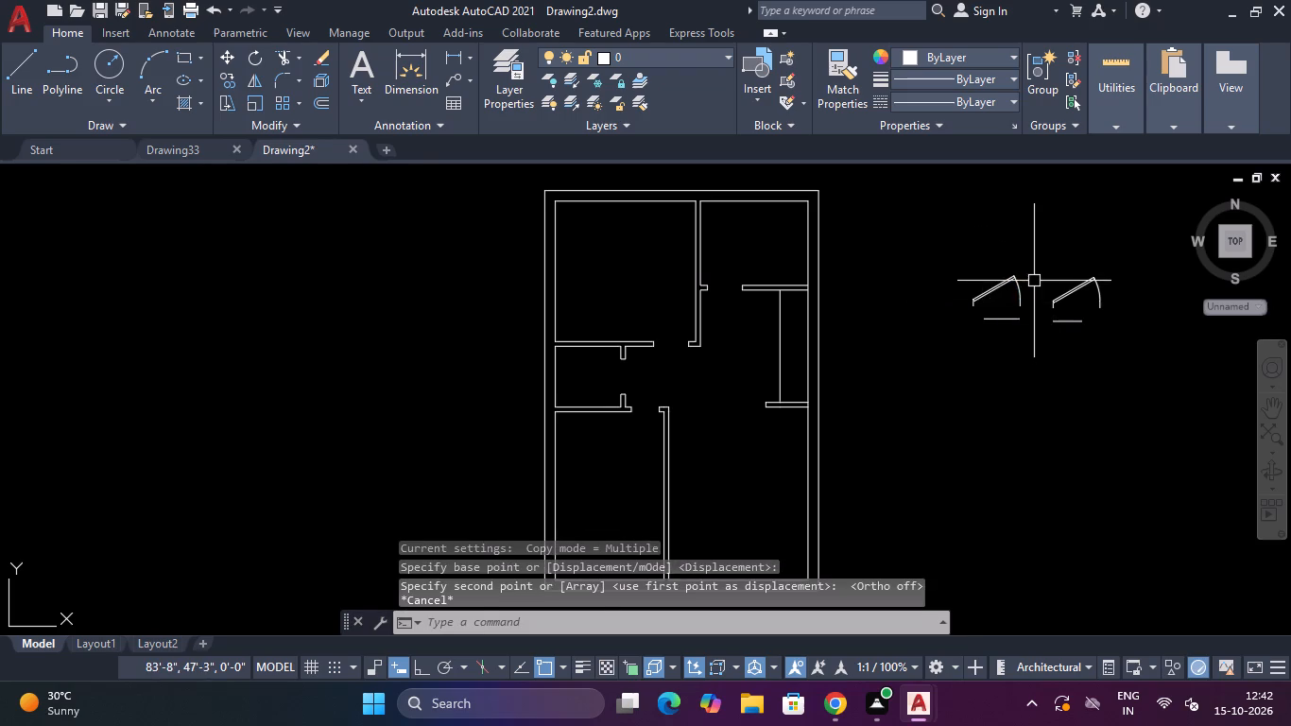
Scale the left-hand door block by reference, from its jamb-to-jamb width to the length of the 2'6" line below it.
scroll(1034, 279, "up", 2)
left_click(1011, 285)
left_click(986, 299)
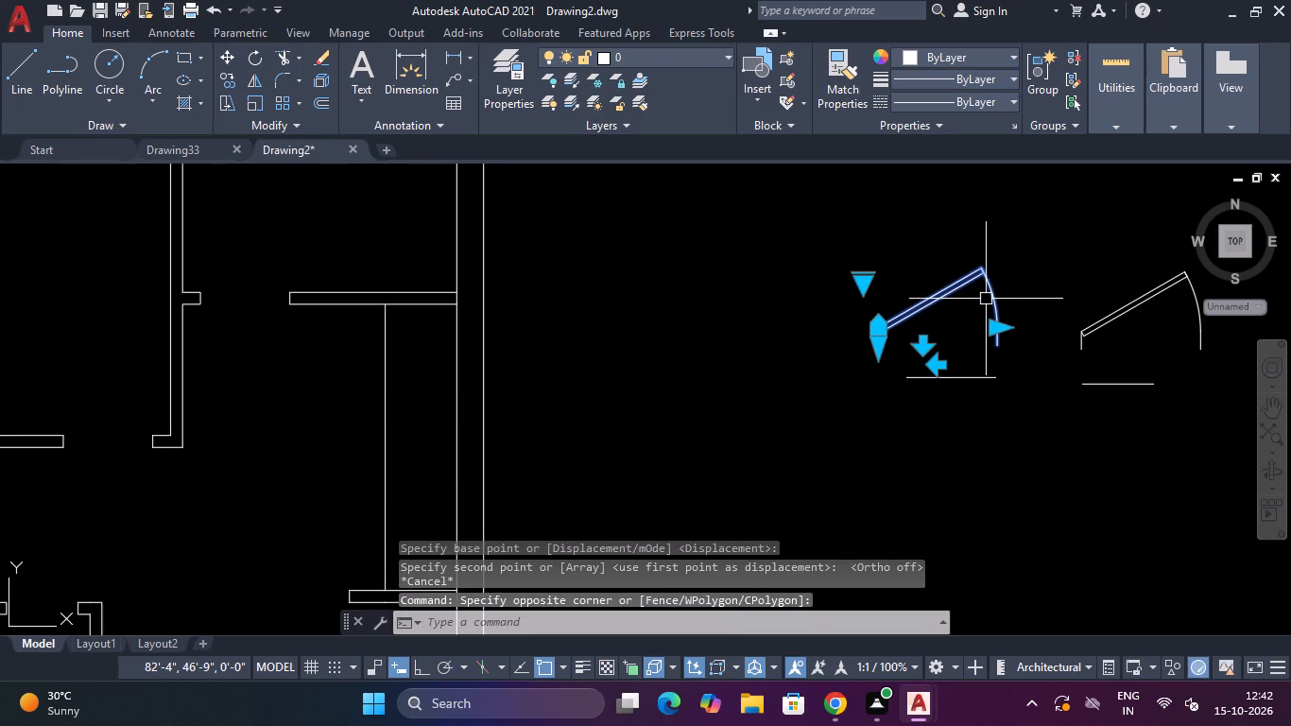
type("SC")
key("space")
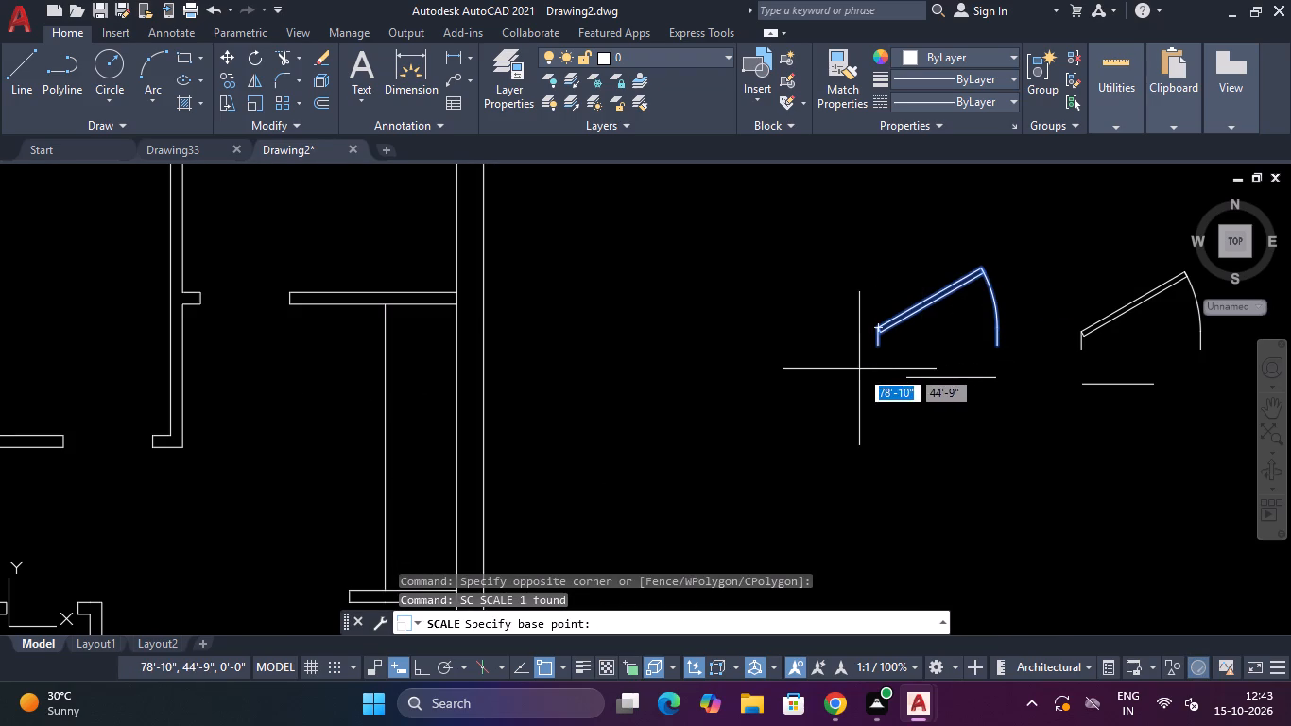
left_click(905, 379)
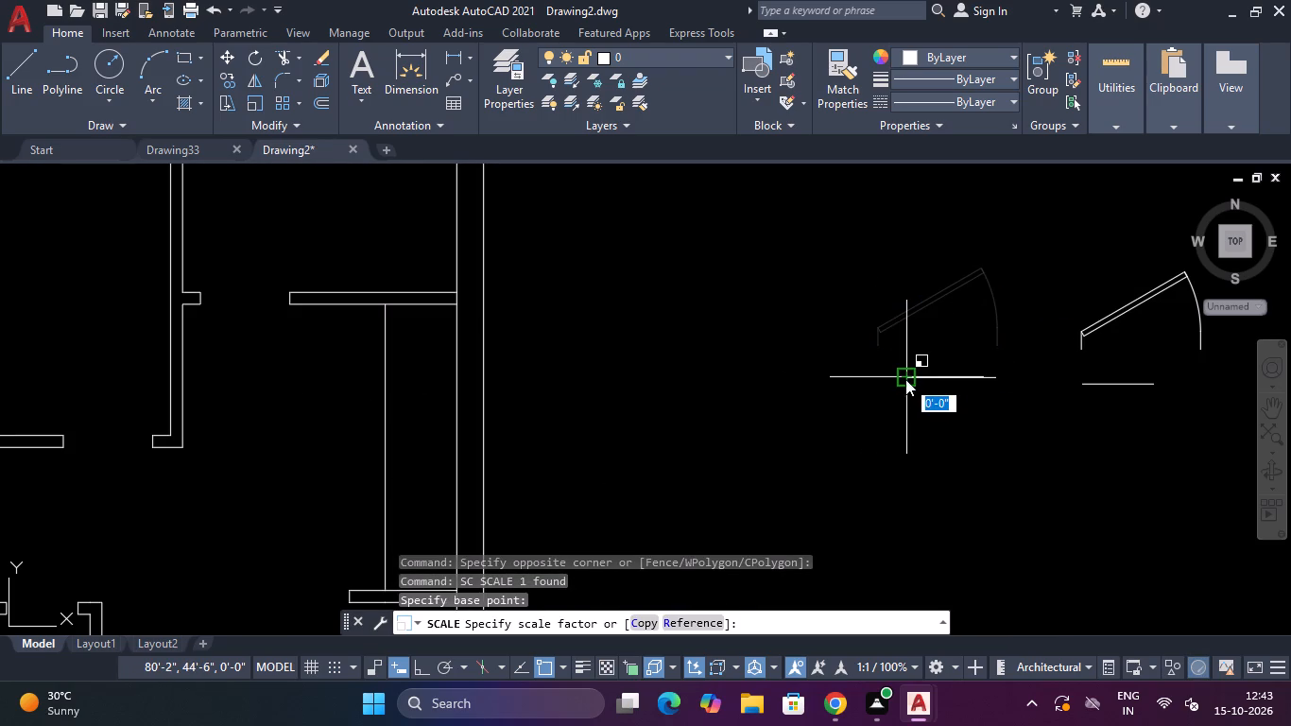
key("r")
key("space")
left_click(878, 349)
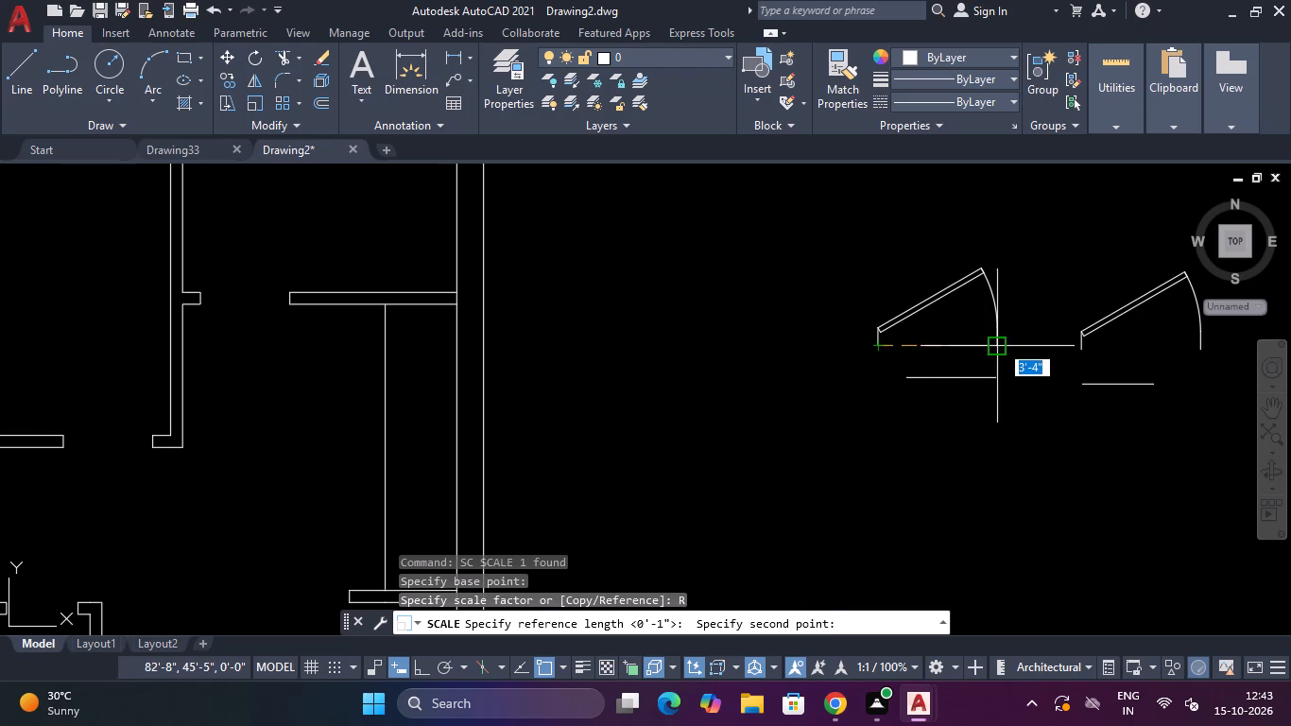
left_click(1002, 342)
left_click(992, 375)
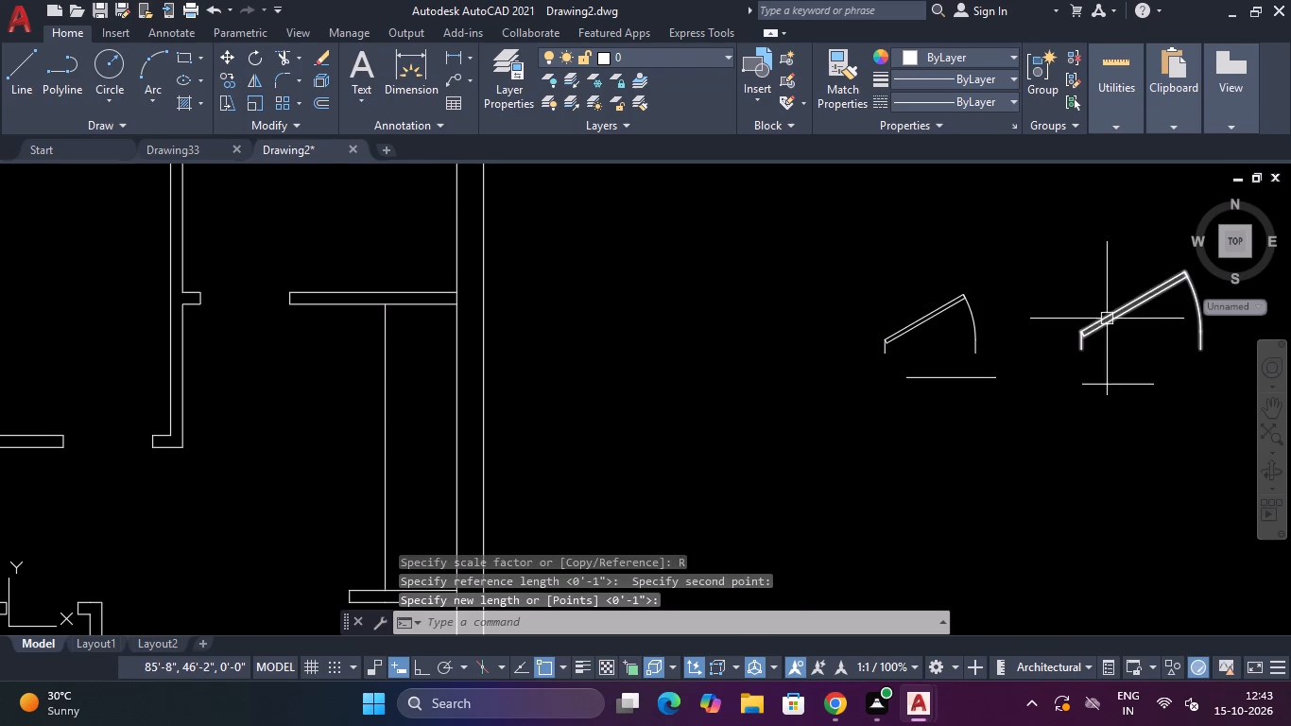
Scale the right-hand door block by reference, from its jamb-to-jamb width to the length of the 2' line below it.
scroll(1109, 315, "down", 3)
scroll(1126, 302, "up", 3)
left_click(1161, 296)
left_click(1104, 341)
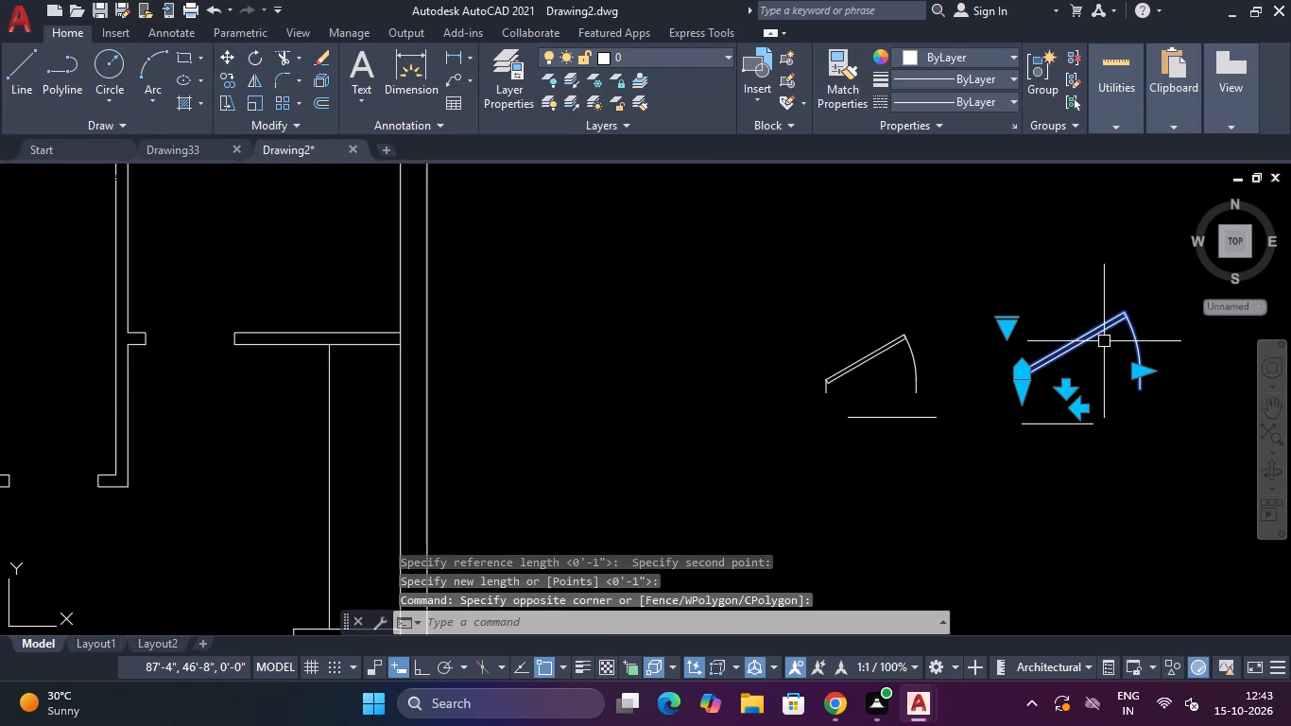
type("SC")
key("space")
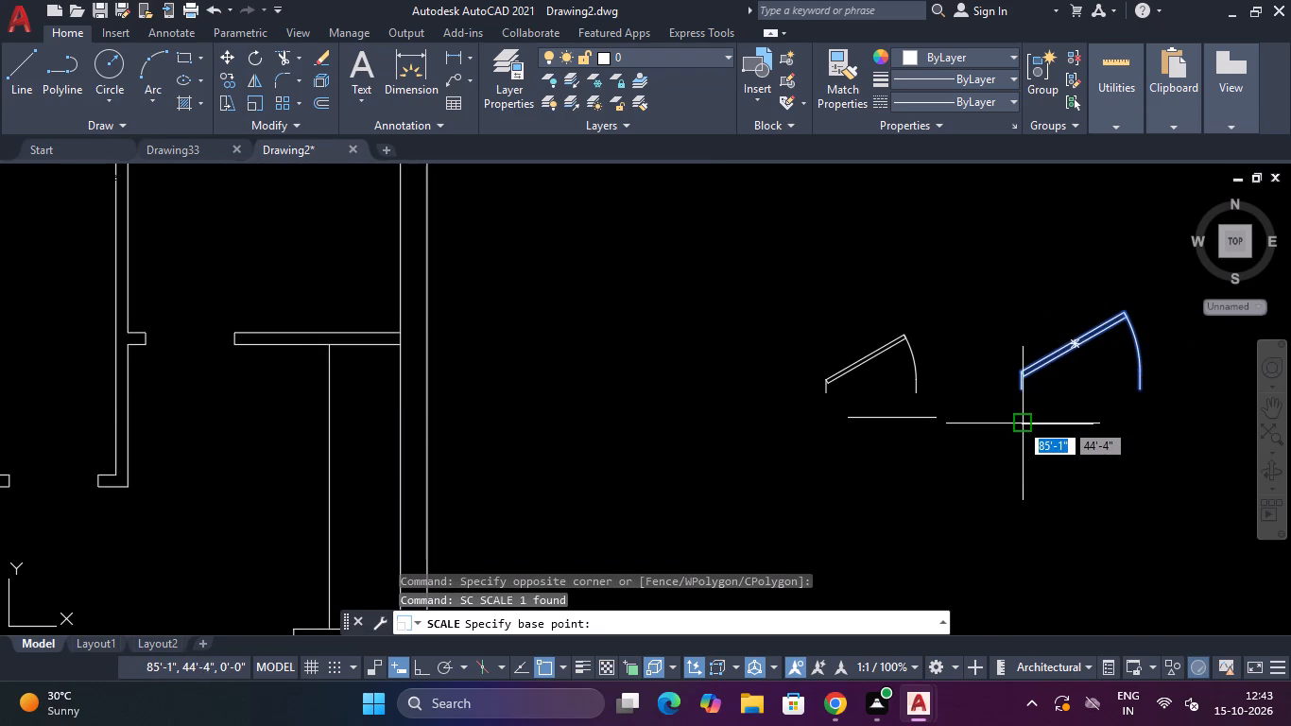
left_click(1015, 424)
key("r")
key("space")
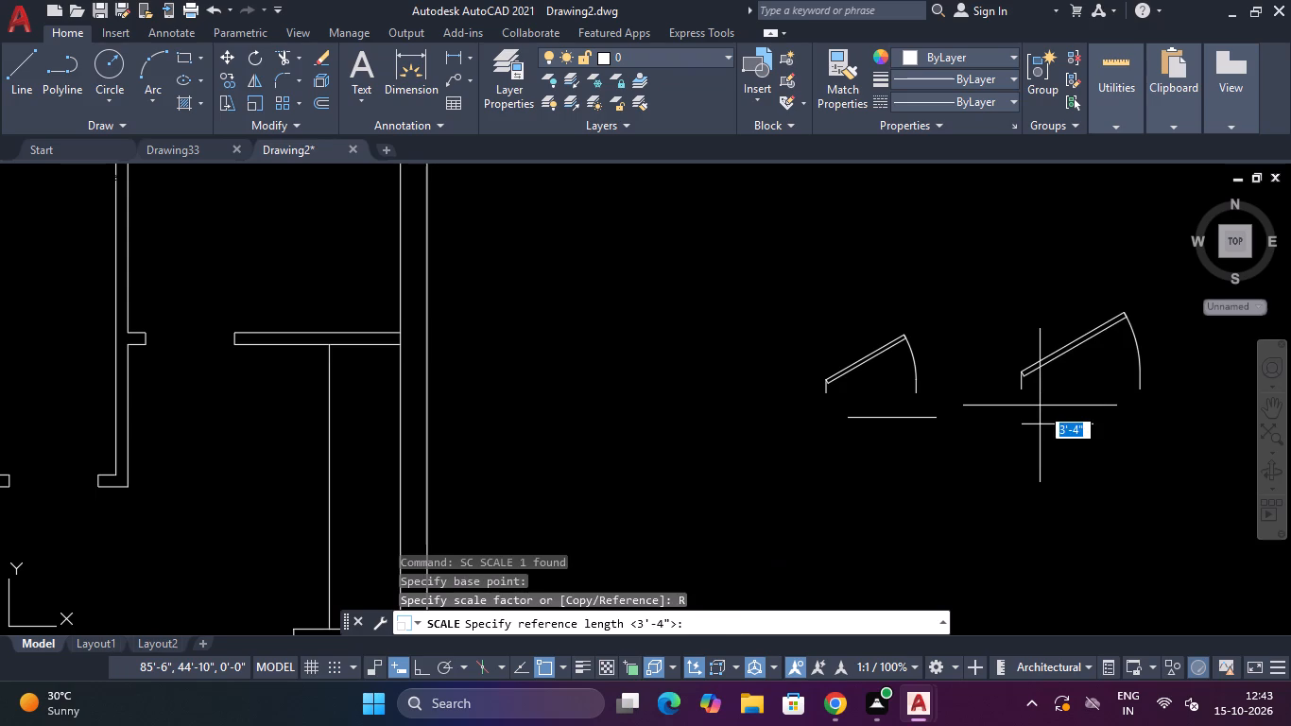
left_click(1025, 390)
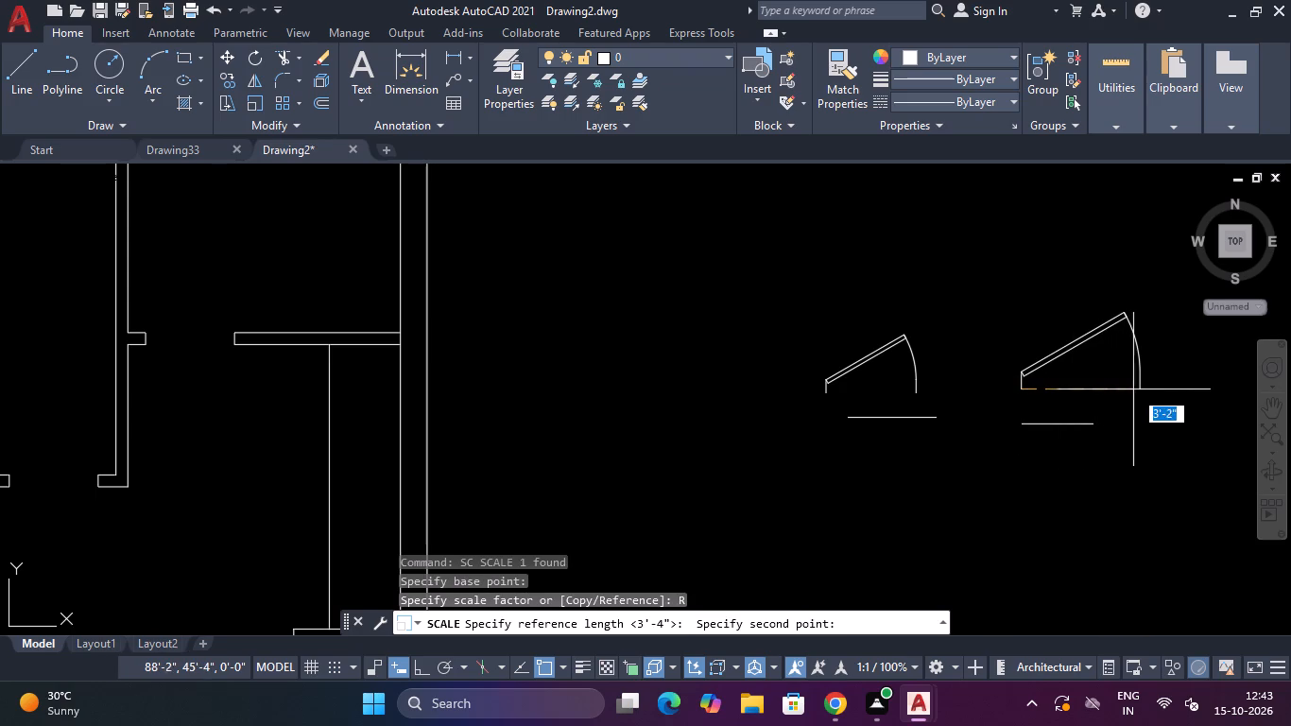
left_click(1139, 390)
left_click(1090, 425)
key("Escape")
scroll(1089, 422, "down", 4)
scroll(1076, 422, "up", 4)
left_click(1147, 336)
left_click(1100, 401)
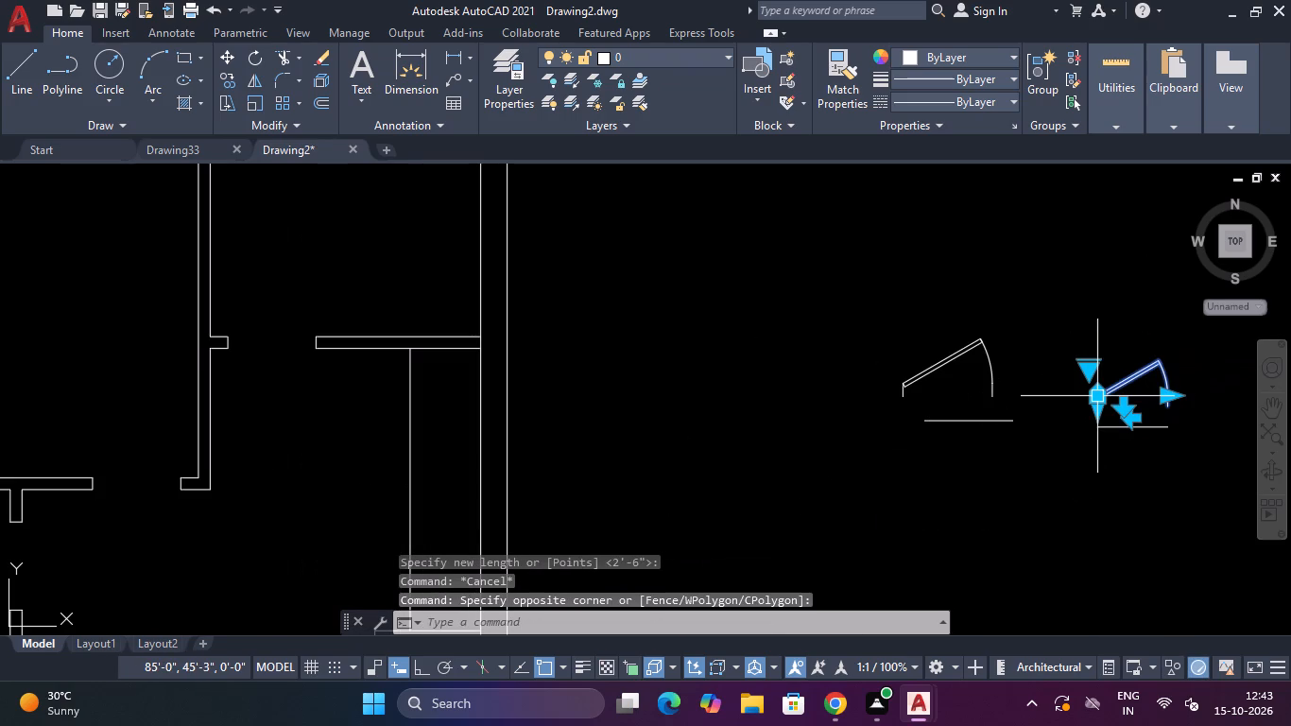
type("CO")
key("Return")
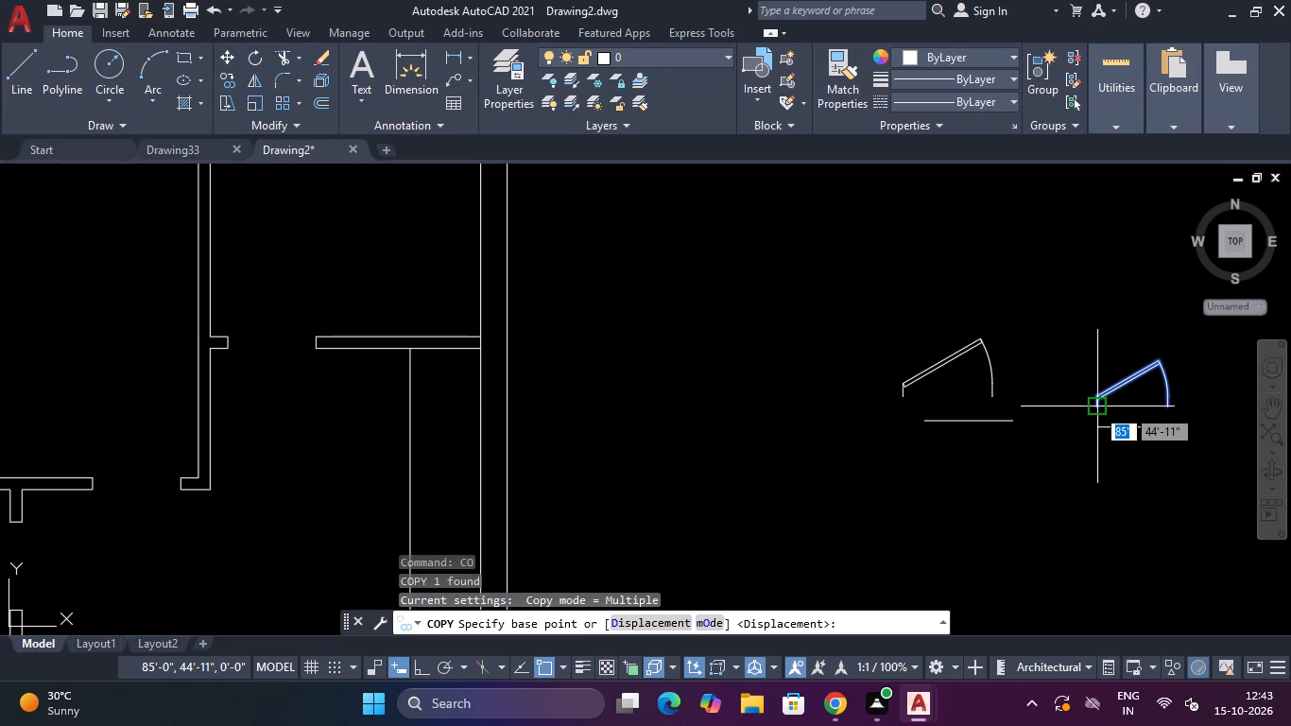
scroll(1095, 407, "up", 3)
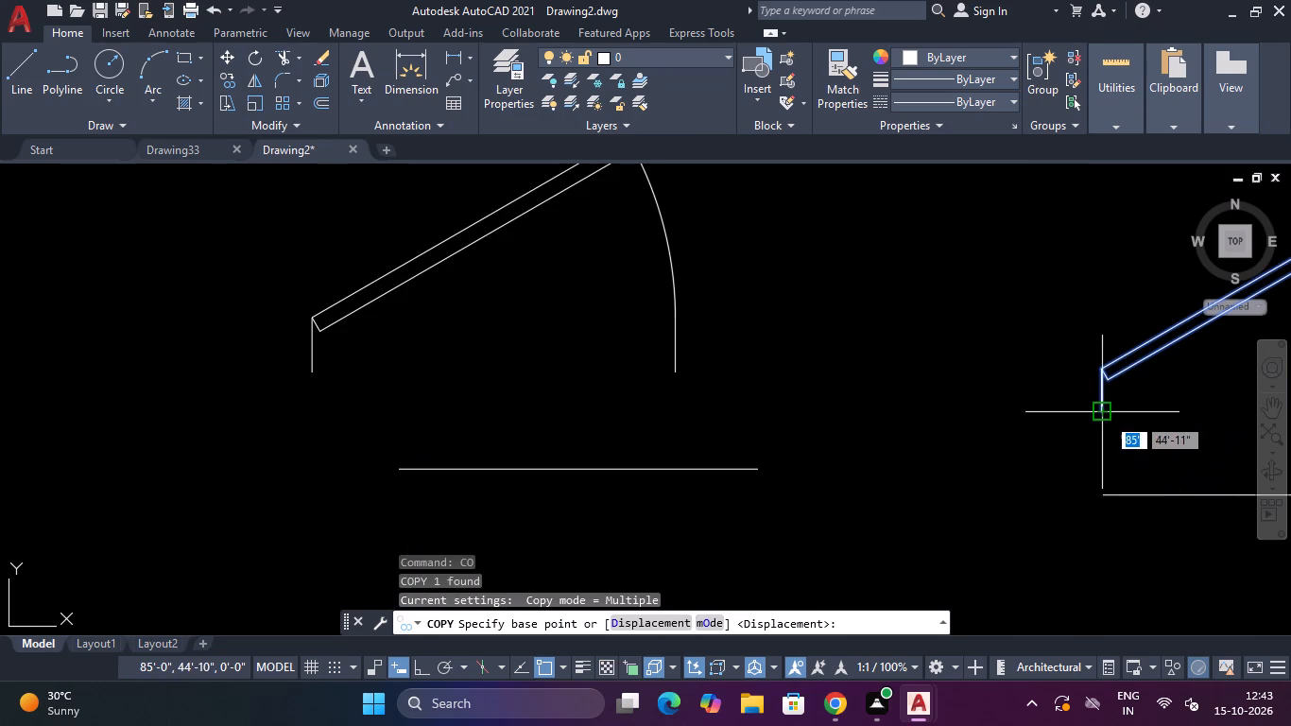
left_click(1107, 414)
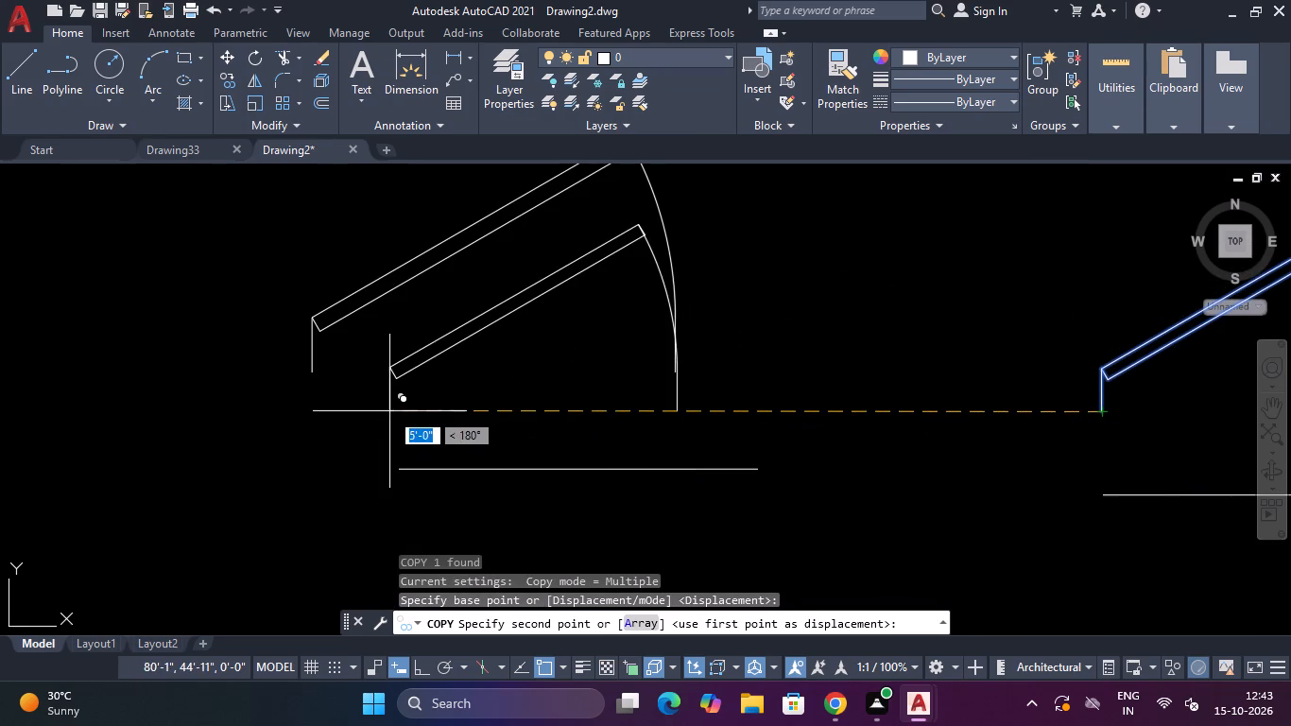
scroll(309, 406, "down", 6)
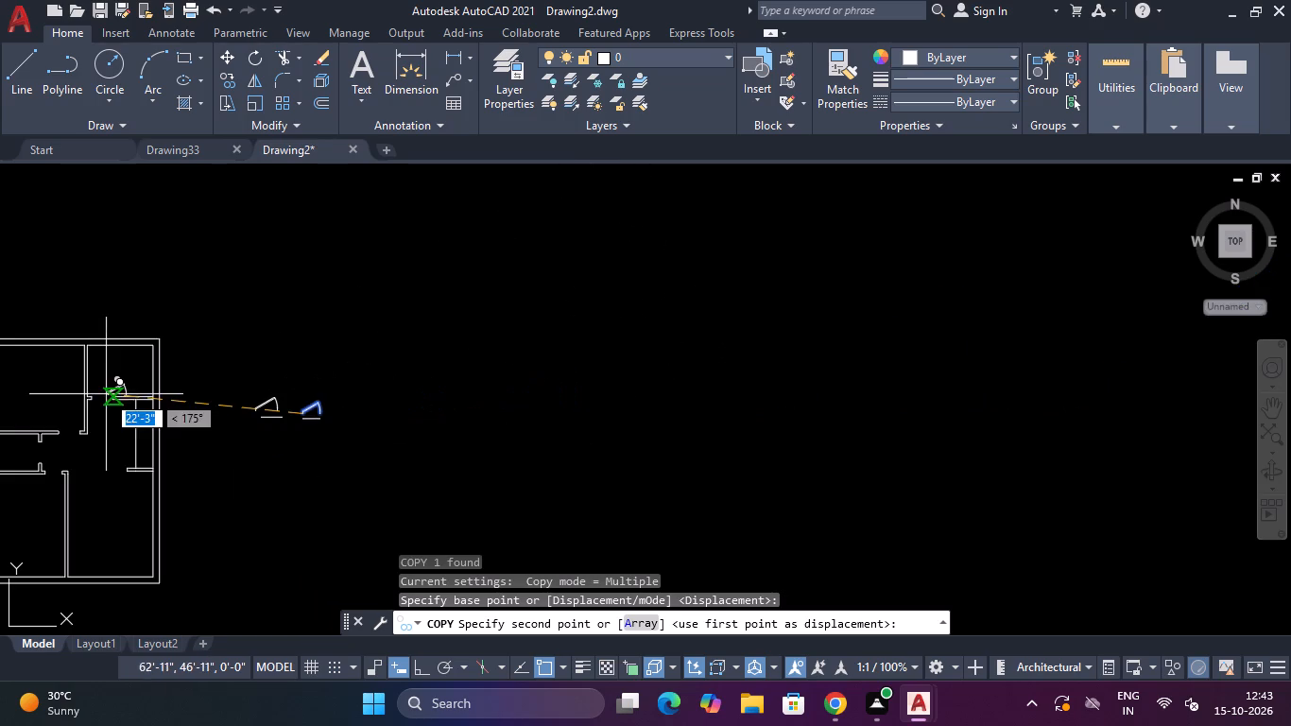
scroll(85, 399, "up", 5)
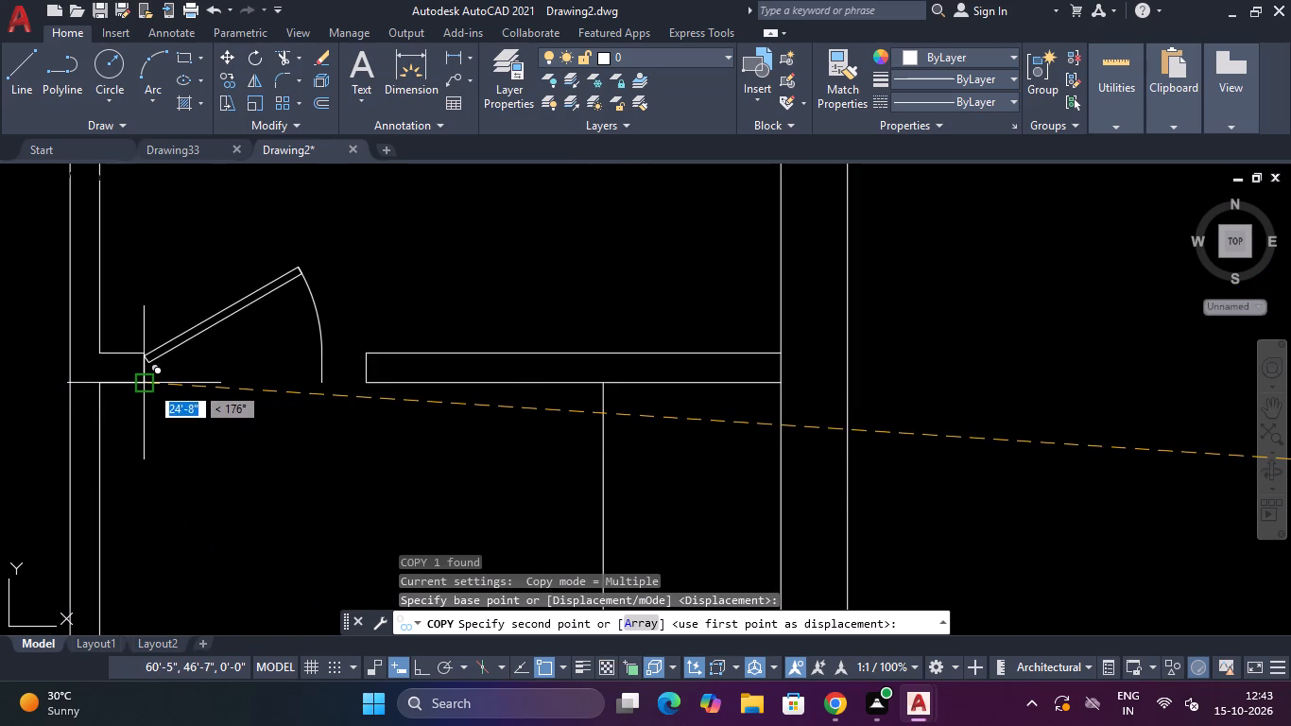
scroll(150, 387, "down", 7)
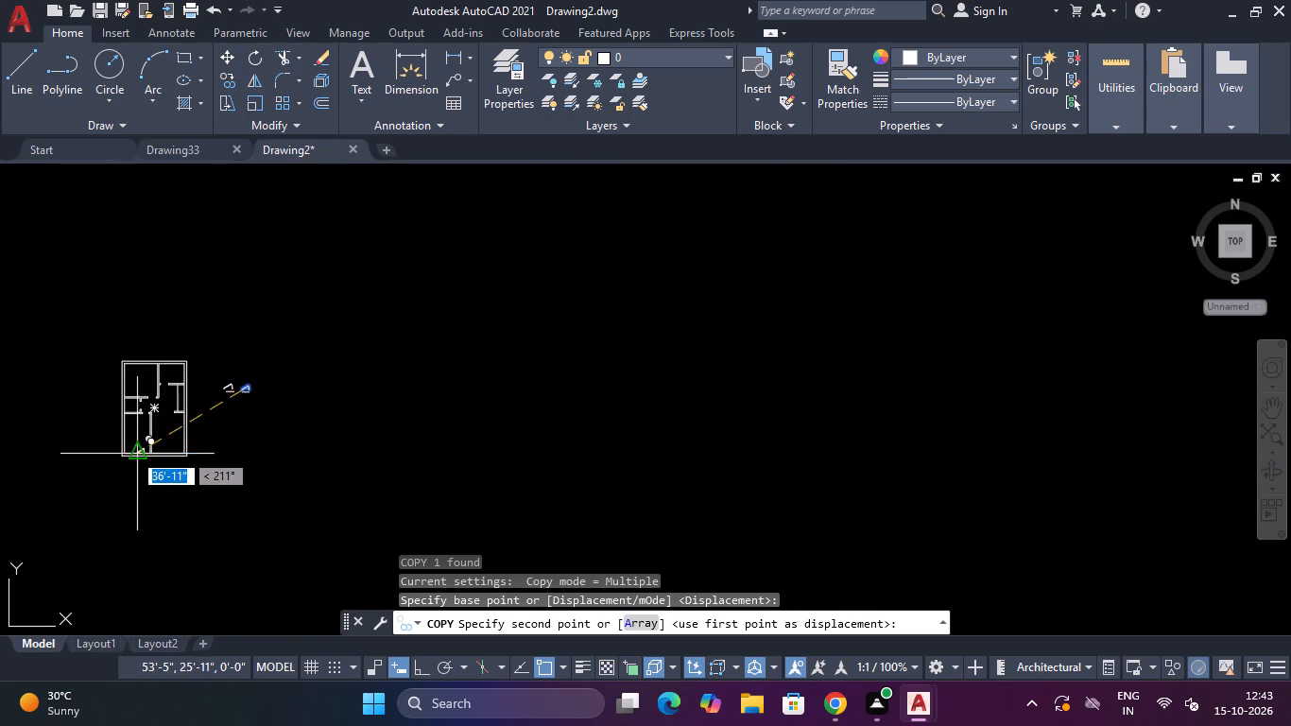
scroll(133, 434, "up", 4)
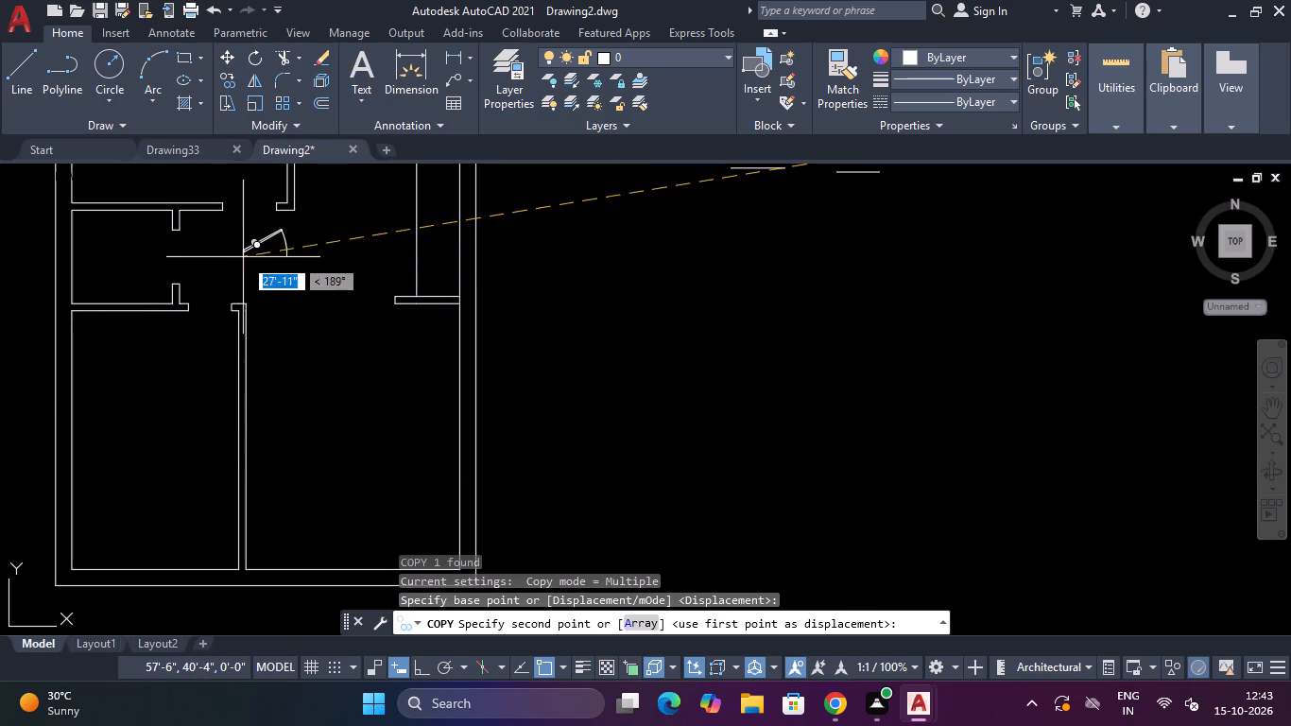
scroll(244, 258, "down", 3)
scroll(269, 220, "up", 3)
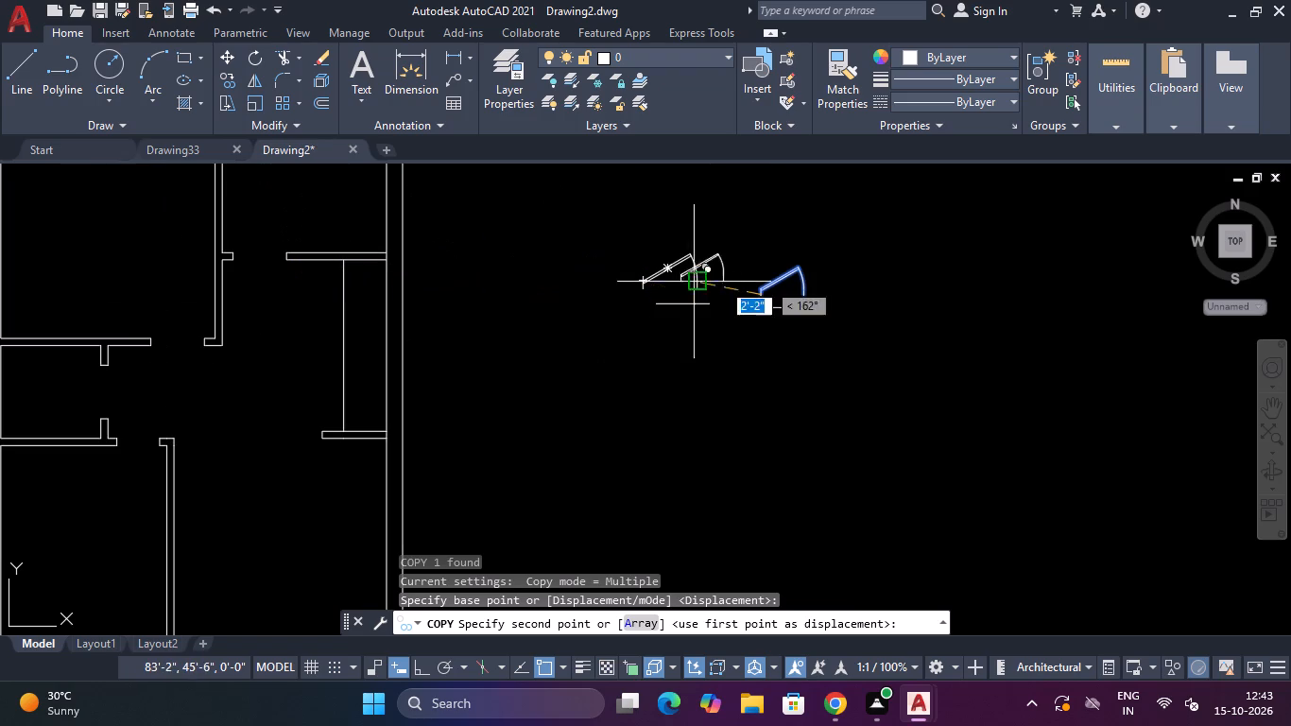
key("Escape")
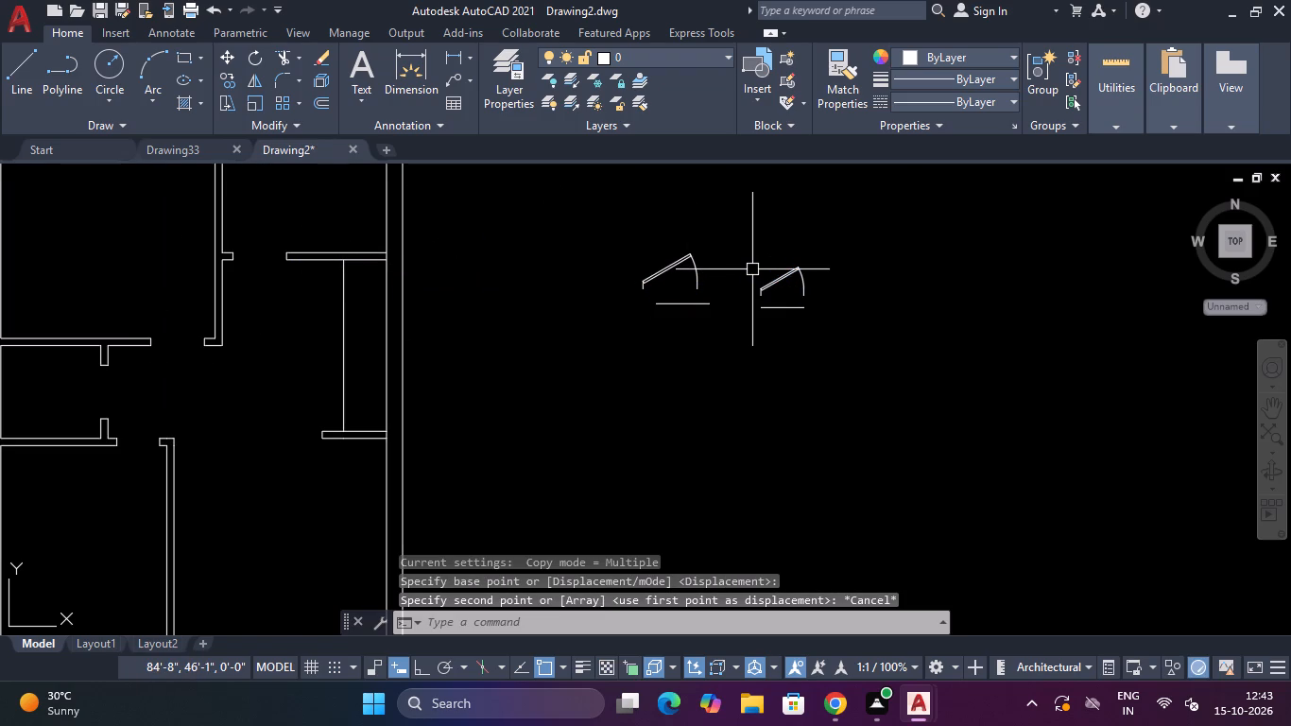
Copy the 2'6" door block from its lower hinge-side corner to the left jamb of the upper-left room's bottom-wall opening.
scroll(695, 276, "up", 2)
left_click(736, 184)
left_click(639, 281)
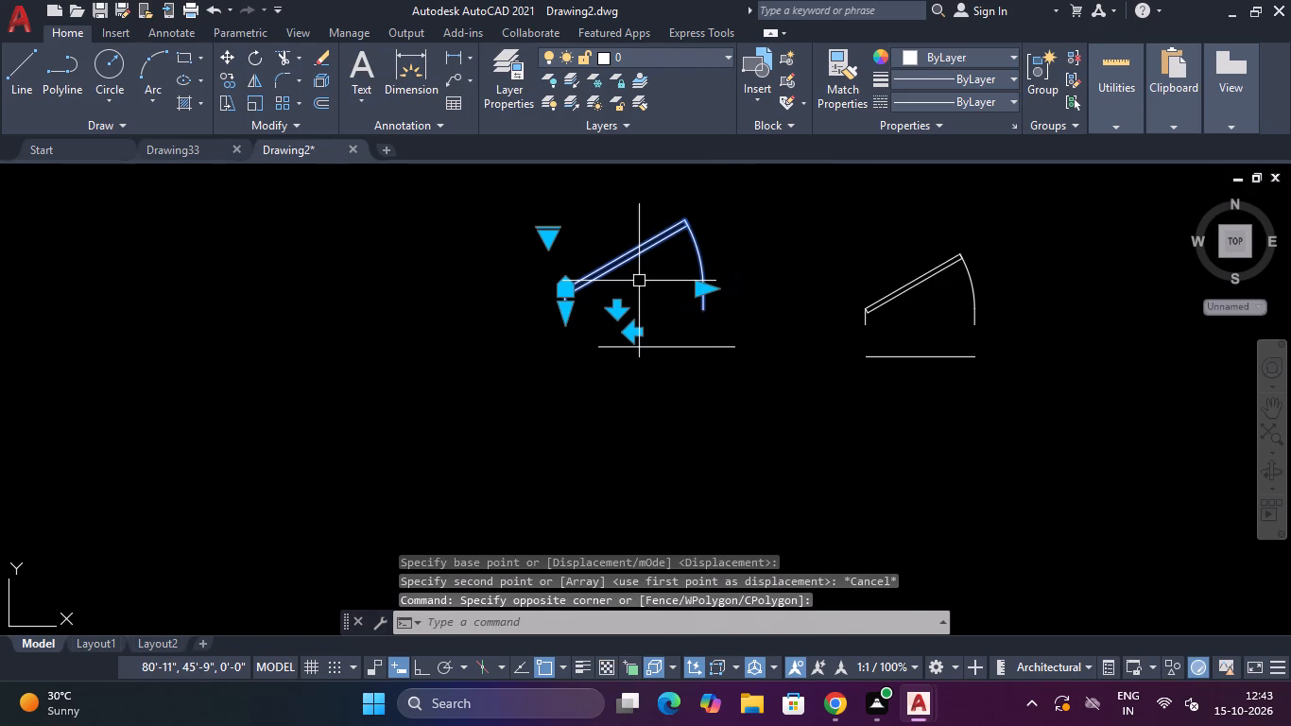
type("SC")
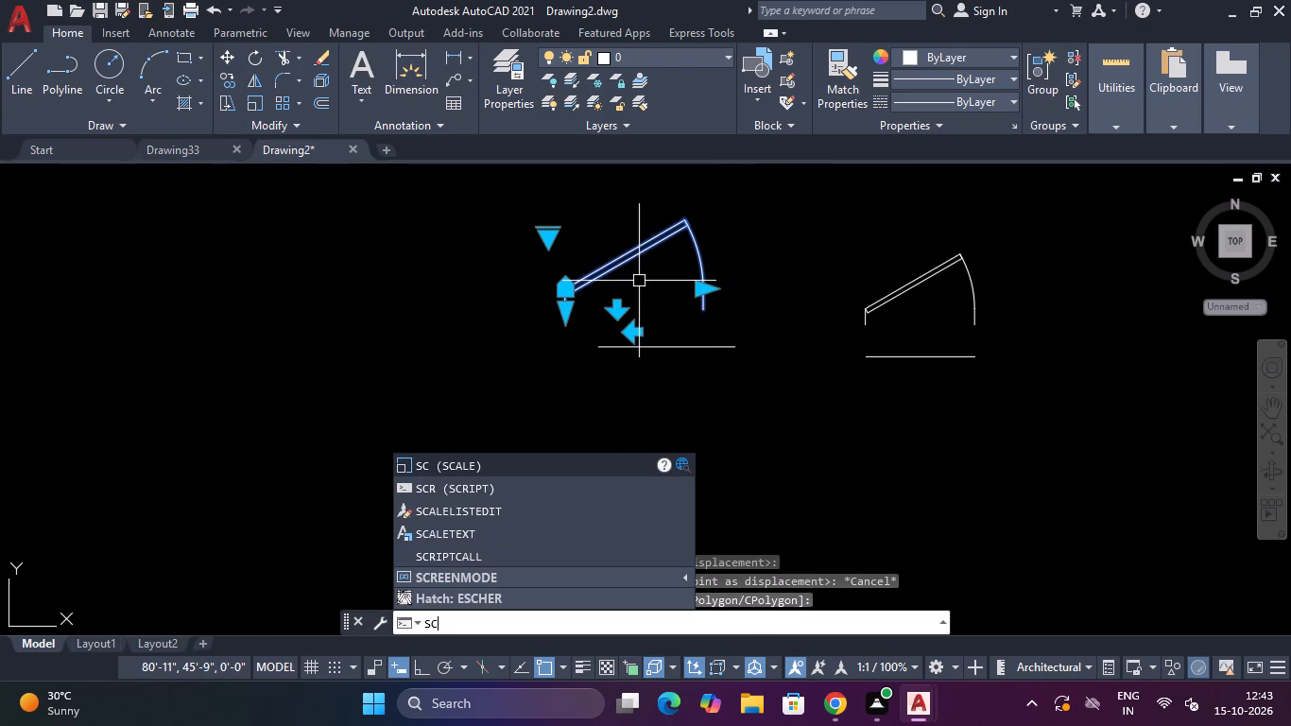
key("BackSpace")
key("BackSpace")
key("BackSpace")
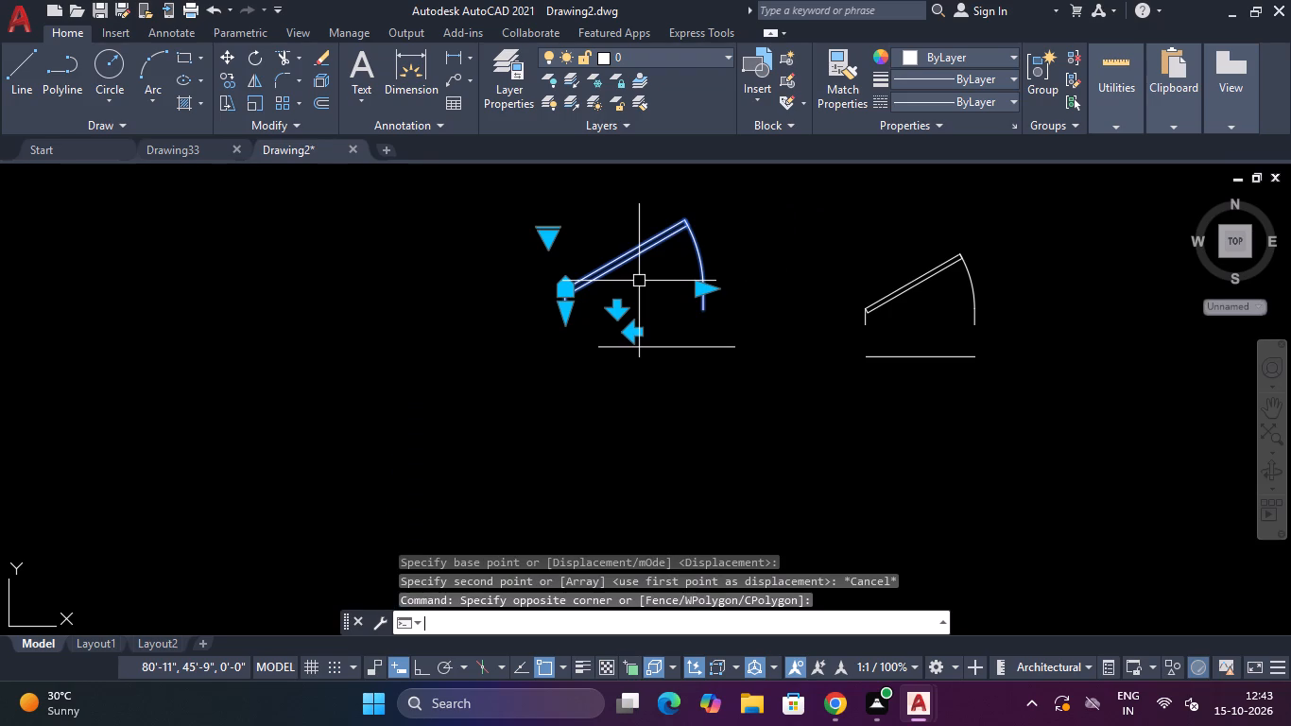
type("CO")
key("Return")
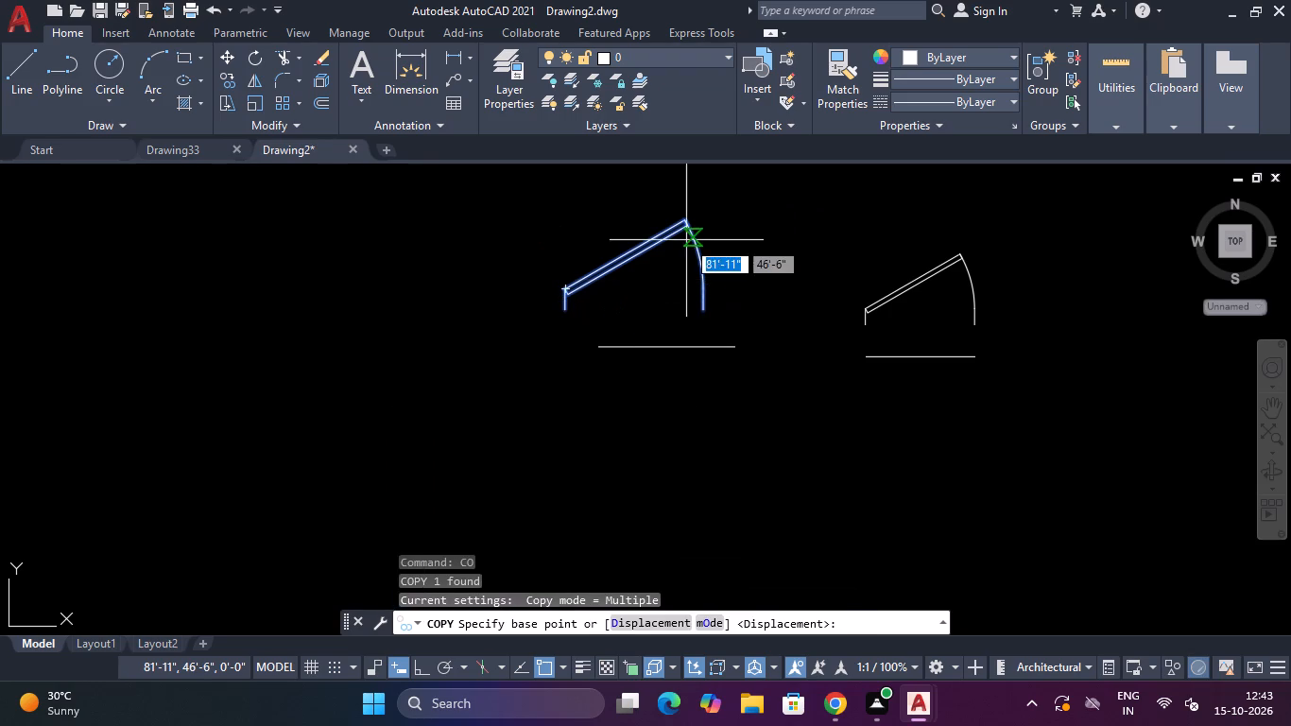
left_click(562, 316)
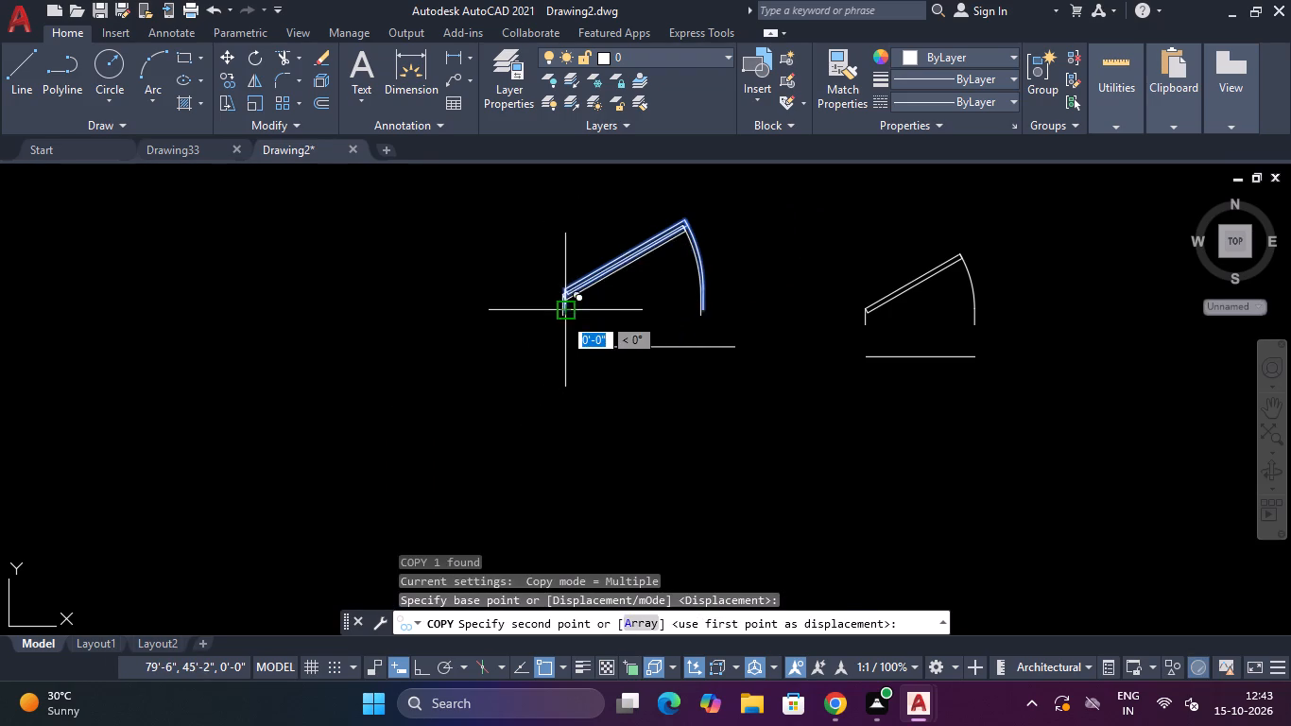
scroll(560, 317, "down", 5)
scroll(452, 323, "up", 4)
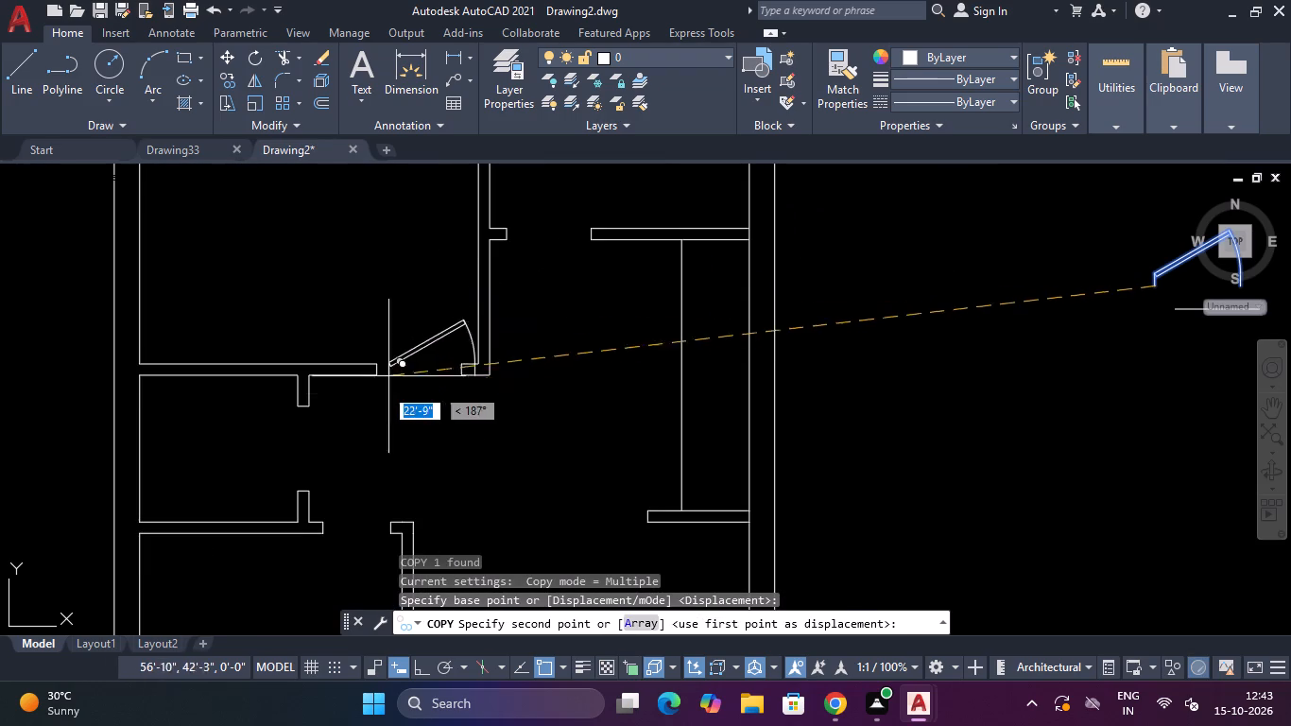
left_click(374, 377)
Place another copy of the 2'6" door at the lower left jamb corner of the lower-left room's top-wall opening.
scroll(381, 407, "down", 4)
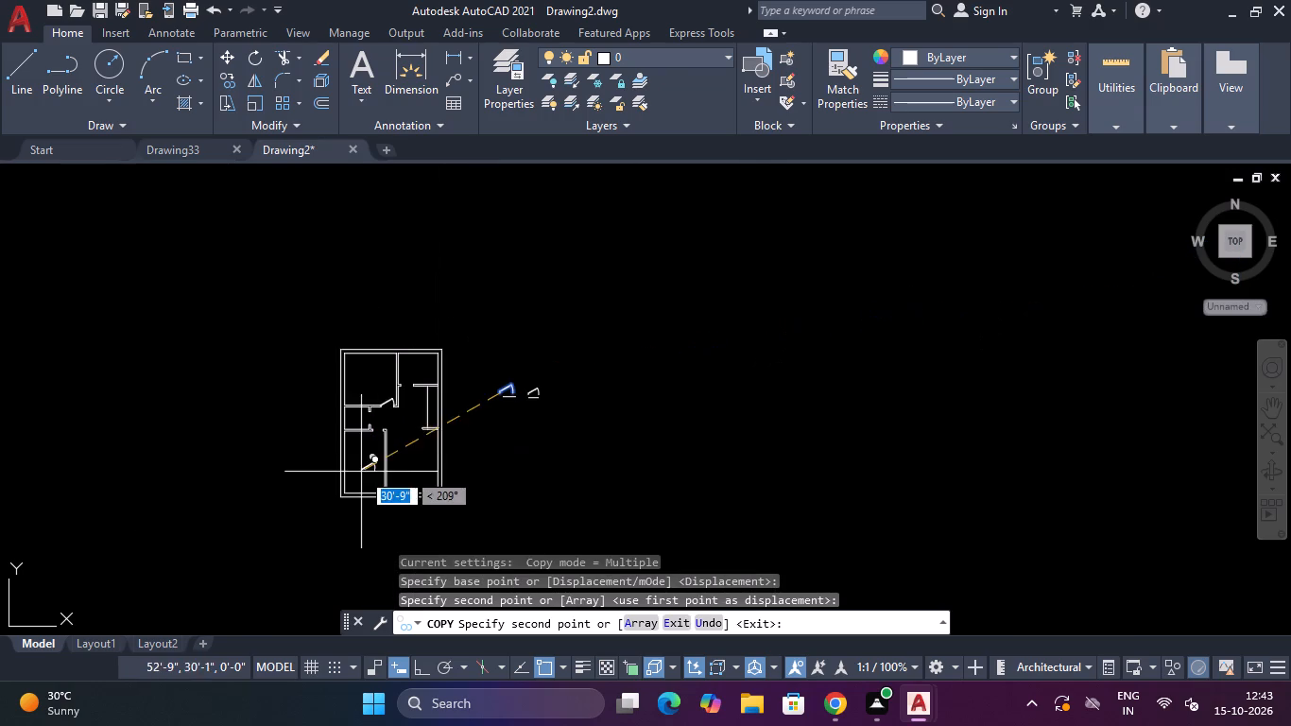
scroll(366, 436, "up", 3)
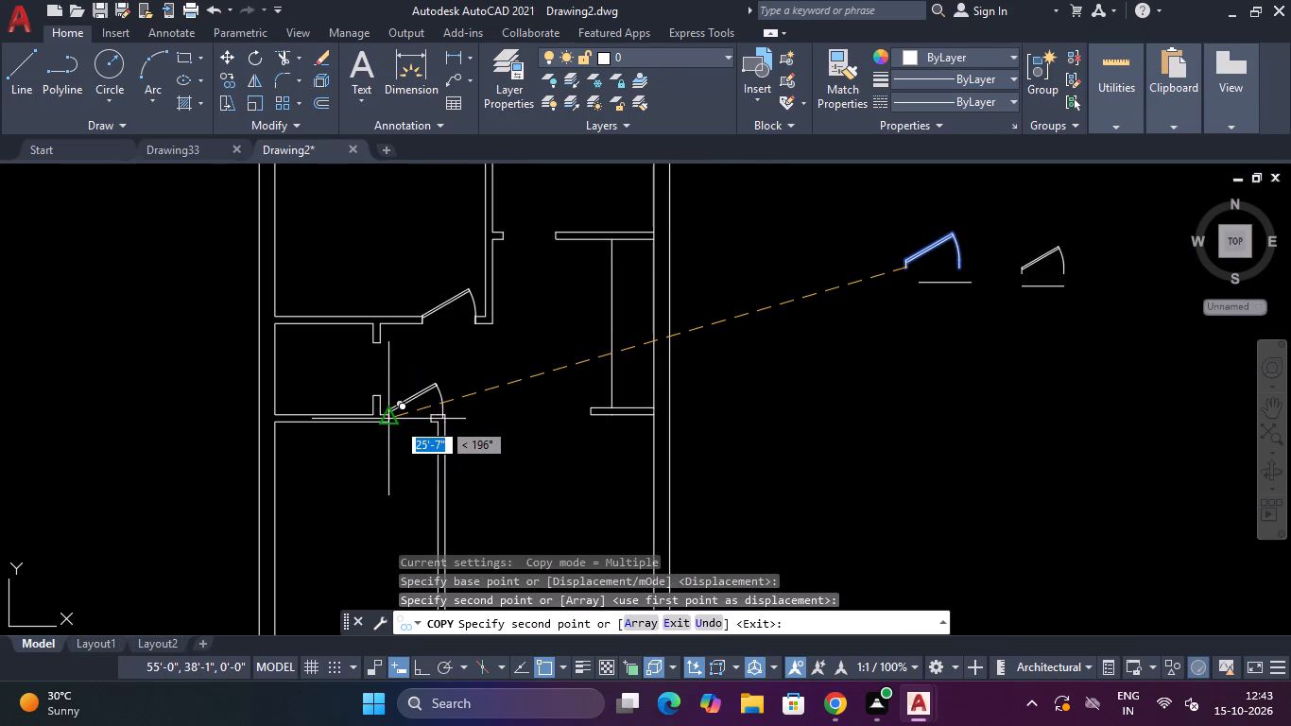
scroll(396, 421, "up", 4)
left_click(347, 426)
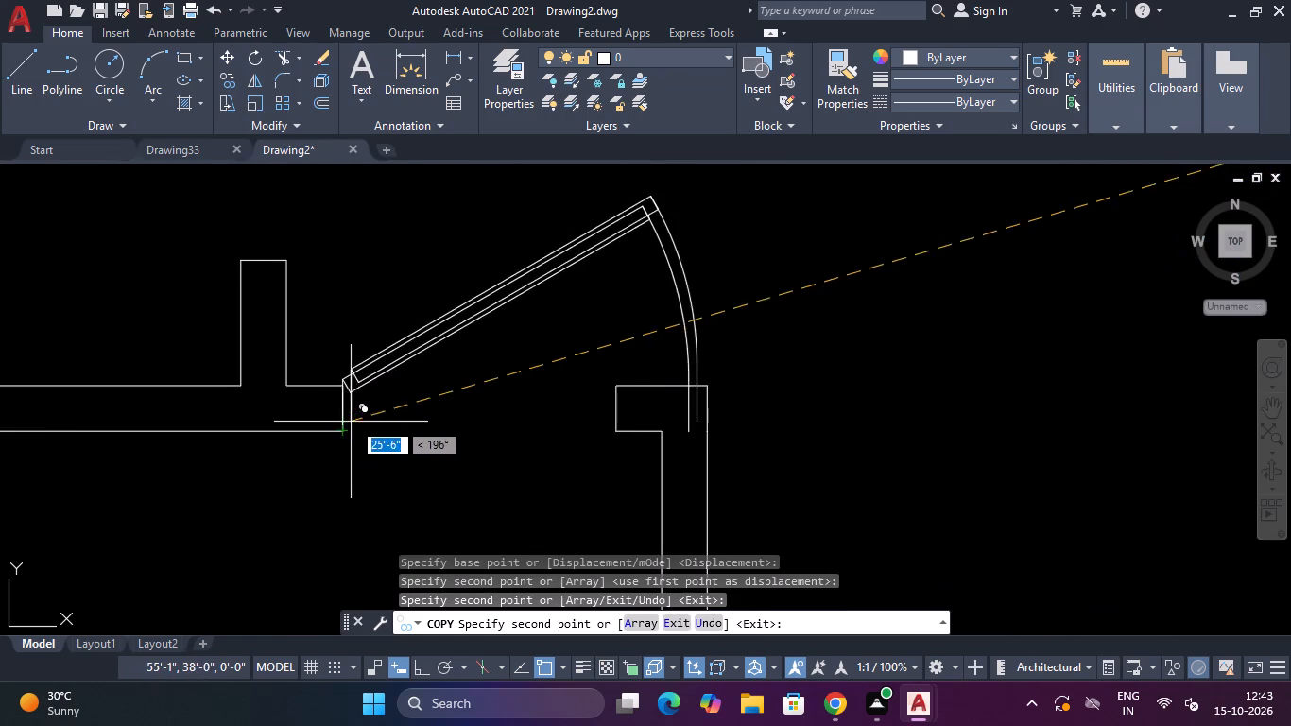
Place another copy of the 2'6" door at the left jamb's lower corner in the upper-right room's bottom-wall opening.
scroll(354, 422, "down", 6)
scroll(405, 333, "up", 4)
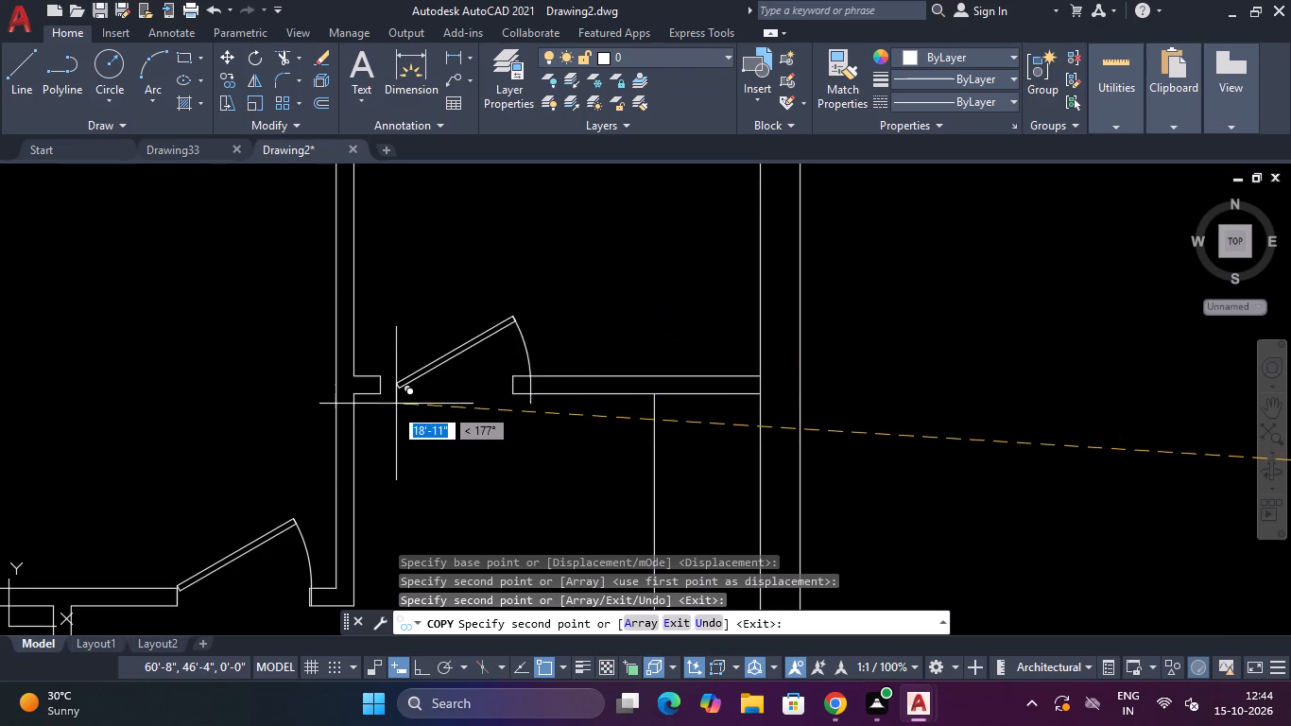
left_click(382, 395)
scroll(396, 388, "down", 6)
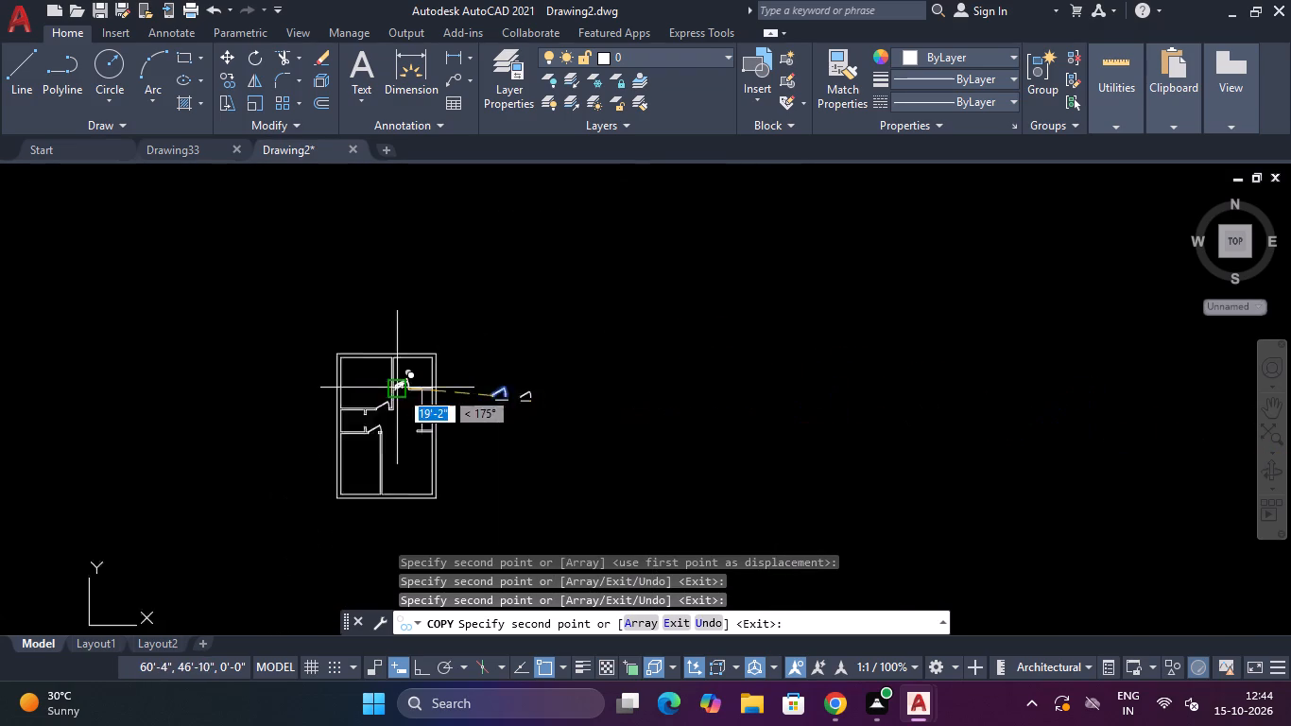
scroll(402, 459, "up", 4)
scroll(393, 375, "down", 5)
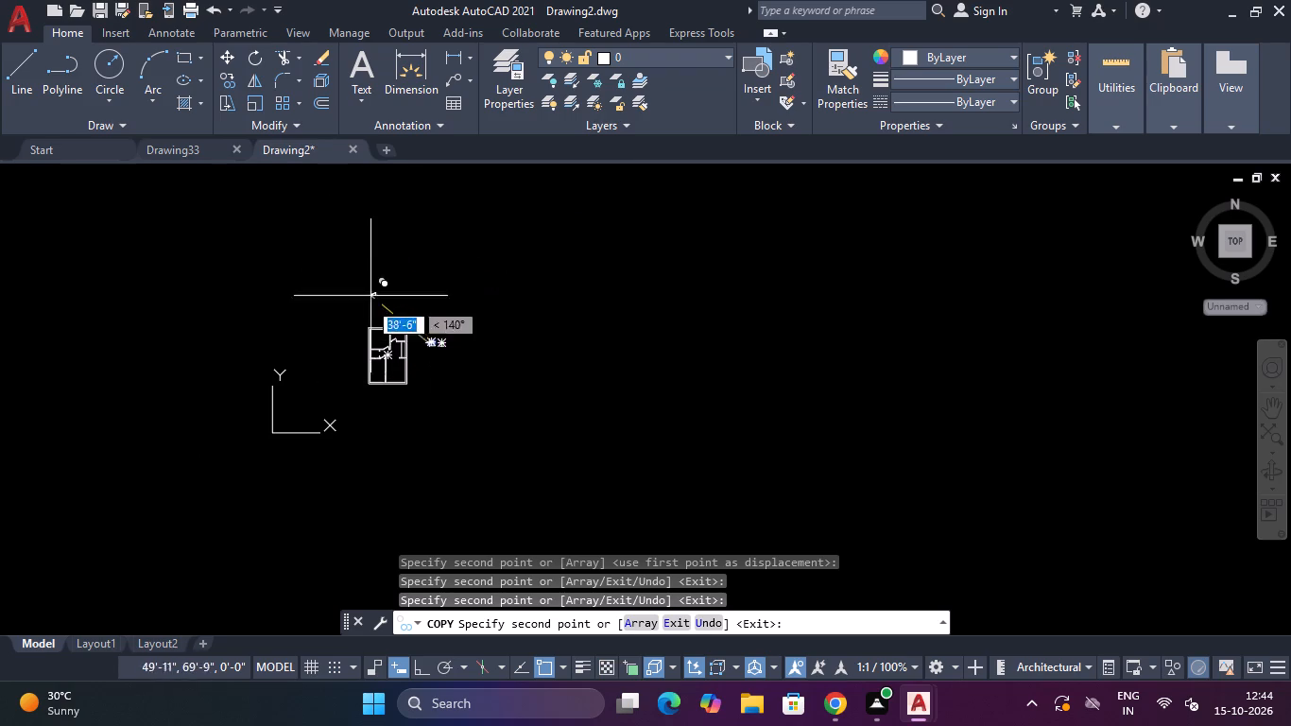
scroll(375, 330, "up", 5)
scroll(559, 431, "up", 3)
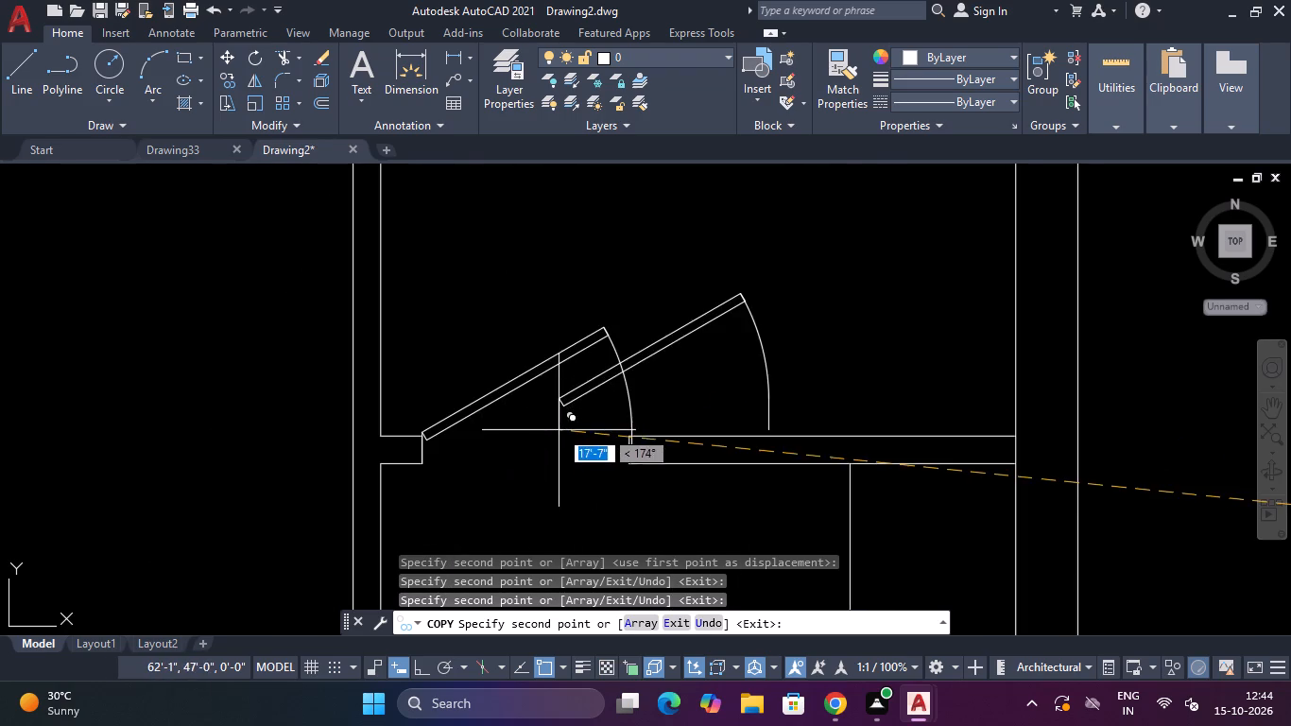
scroll(589, 368, "down", 6)
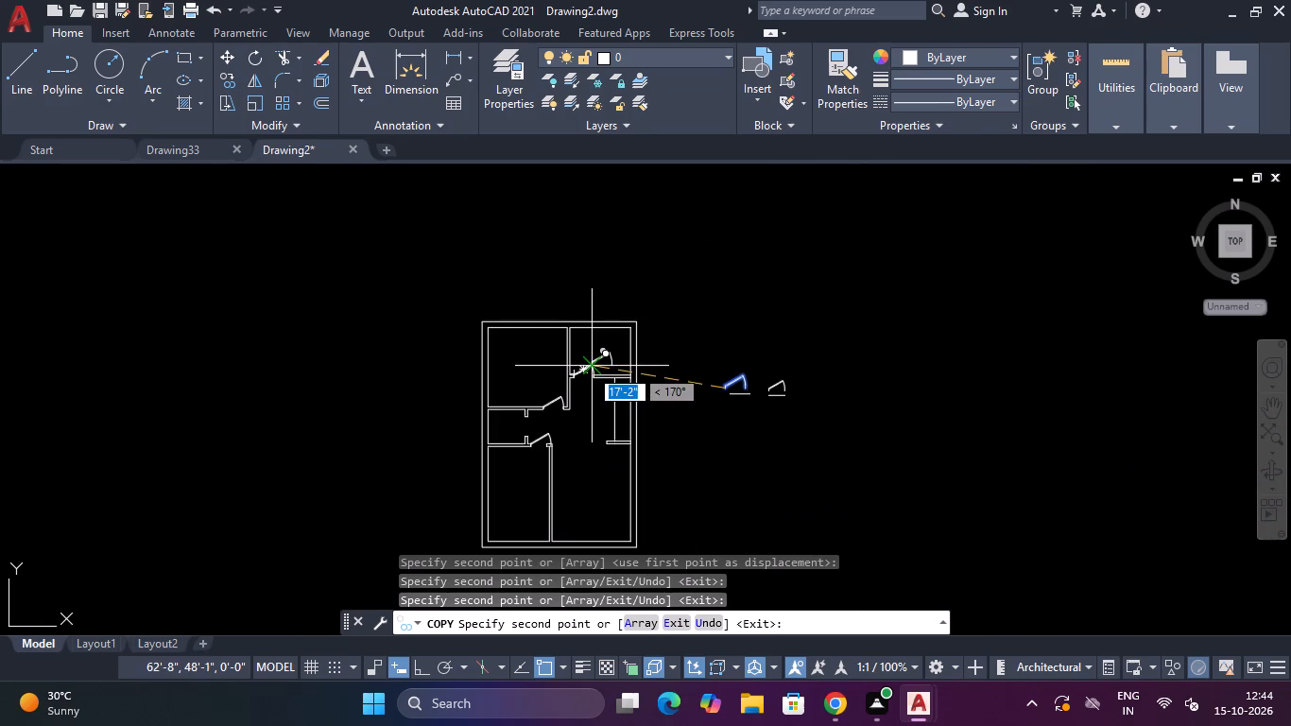
scroll(589, 389, "down", 2)
scroll(580, 464, "up", 4)
key("Escape")
key("Escape")
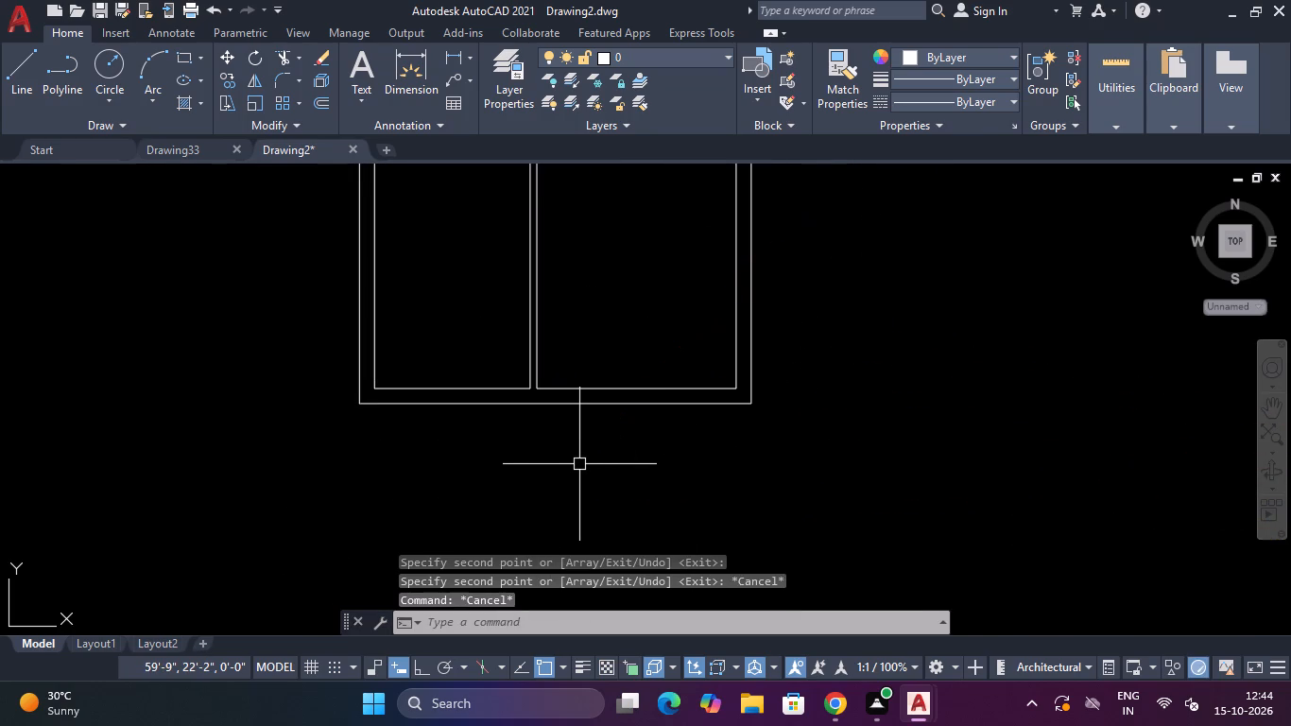
Draw a vertical line across the bottom exterior wall, in line with the right face of the lower partition.
type("L")
key("space")
scroll(556, 443, "up", 4)
scroll(513, 328, "down", 4)
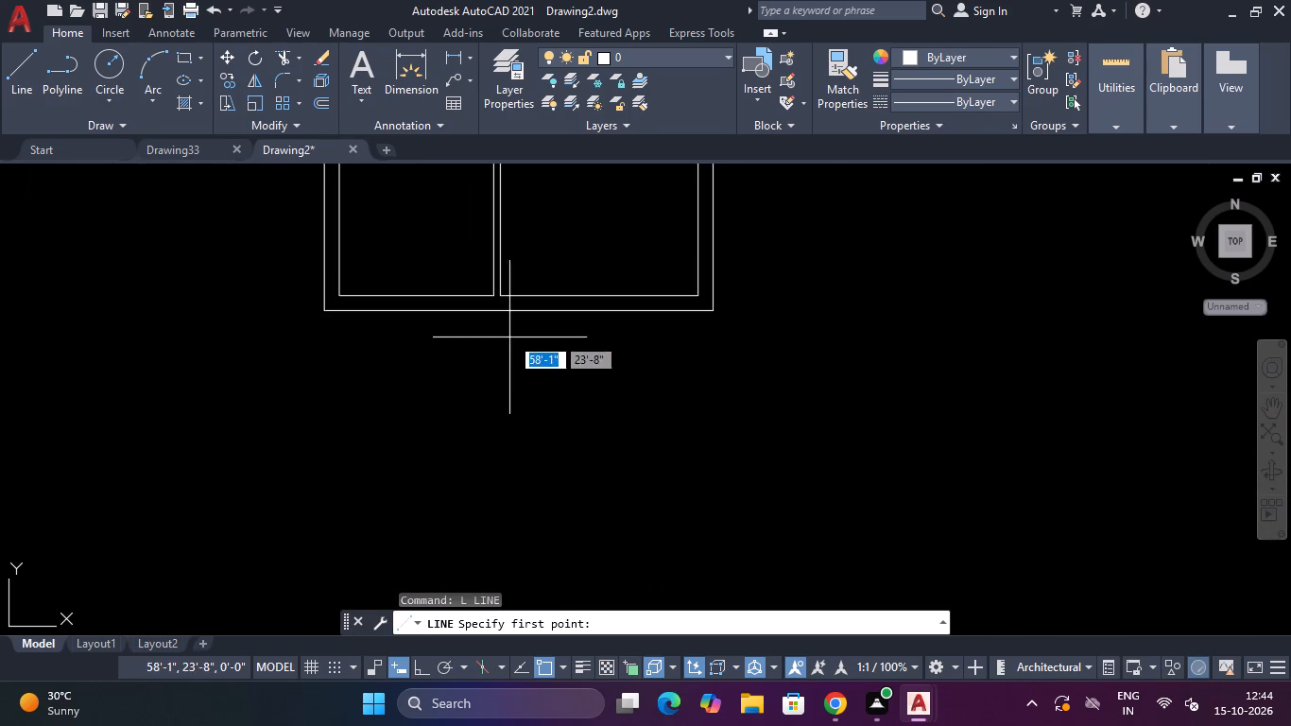
scroll(474, 267, "up", 3)
left_click(577, 380)
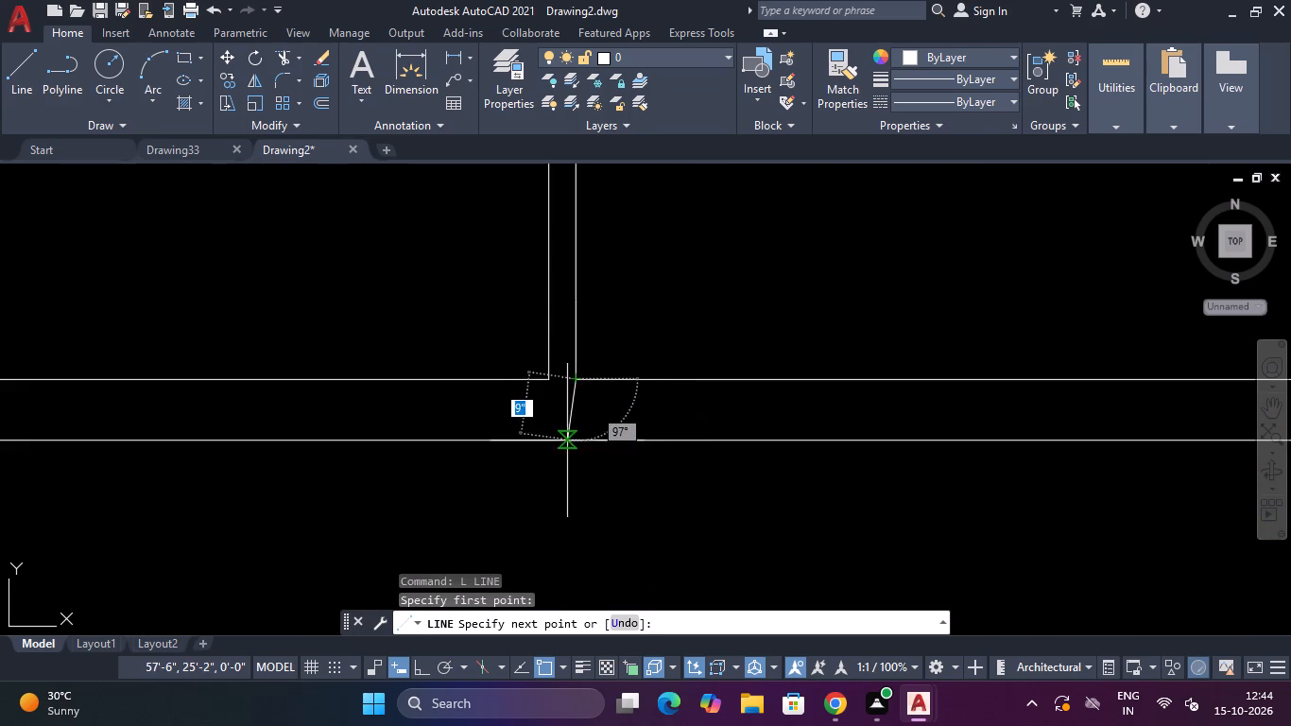
left_click(572, 440)
key("Escape")
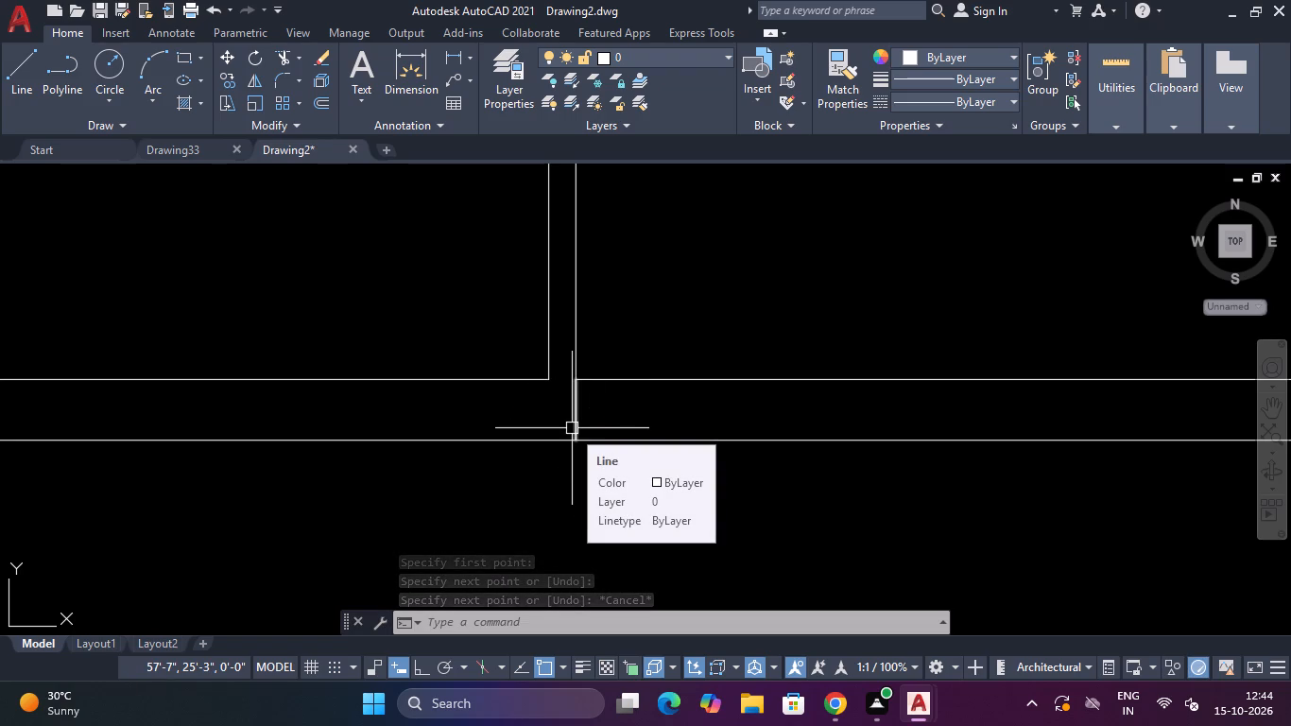
key("Escape")
key("Escape")
Offset the new line across the bottom exterior wall by 2' to the right.
type("O")
key("space")
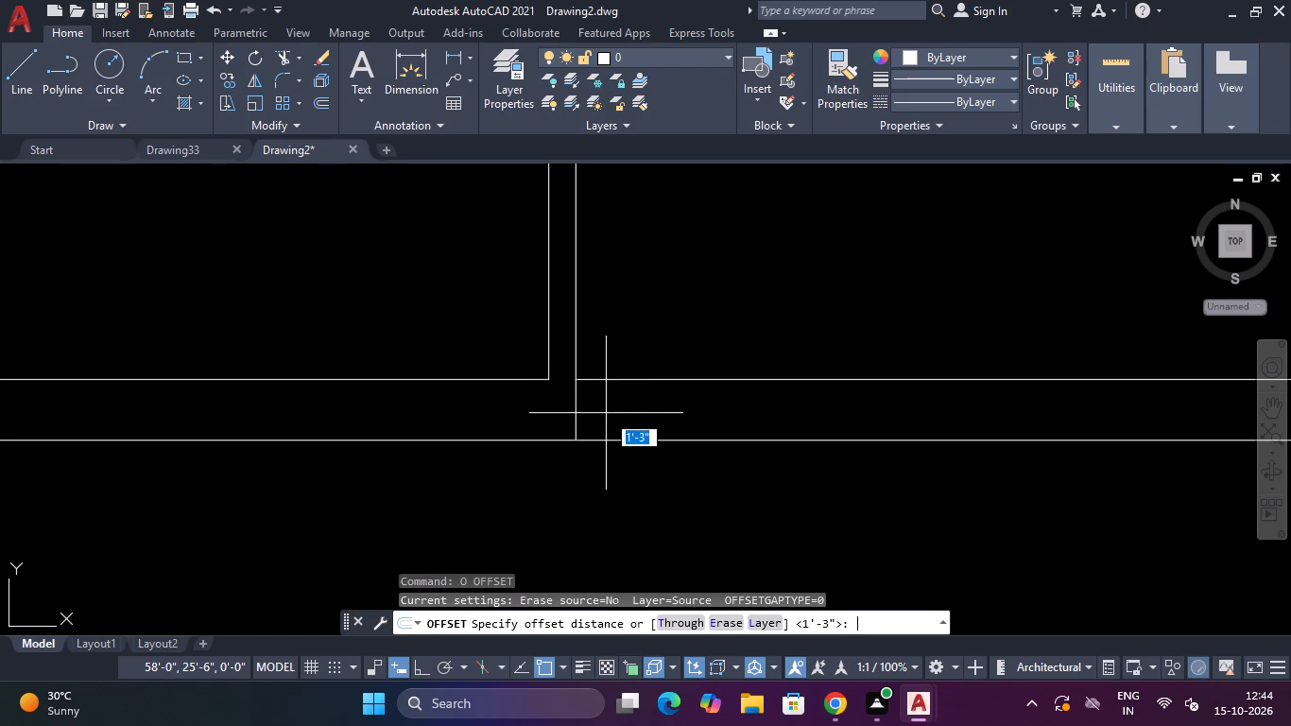
type("2'")
key("Return")
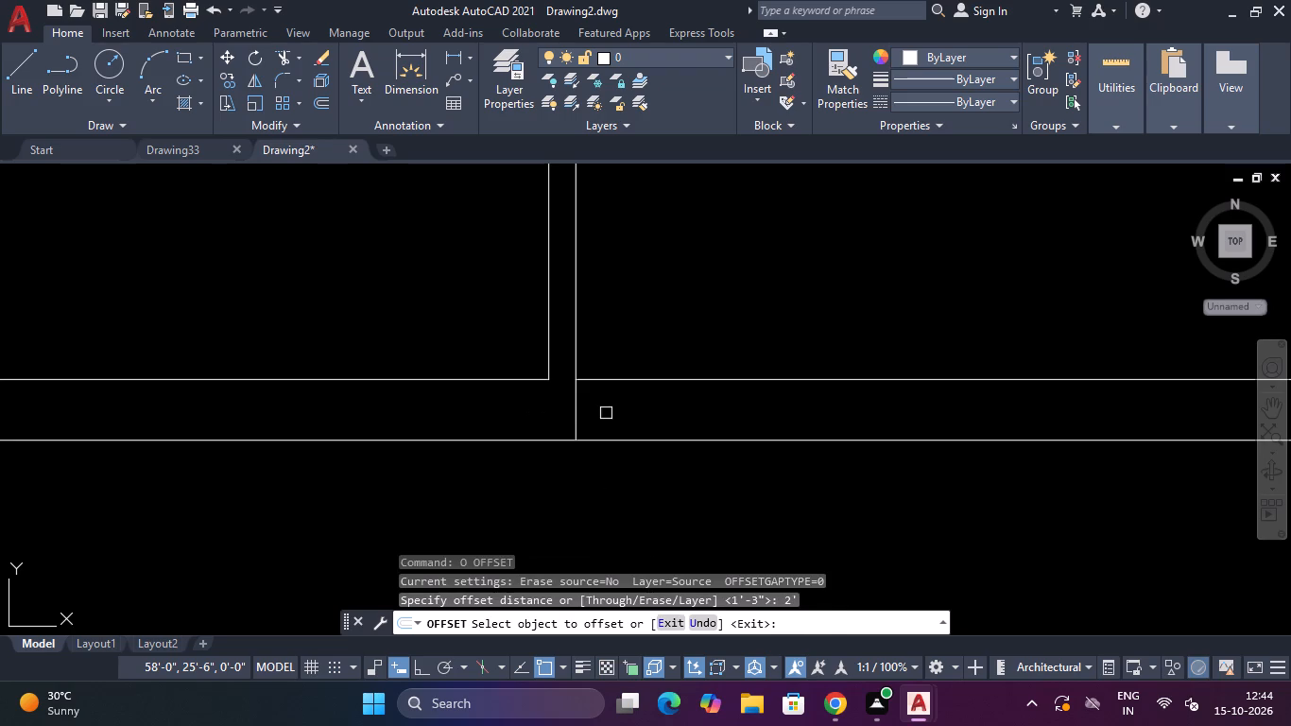
left_click(578, 411)
left_click(645, 406)
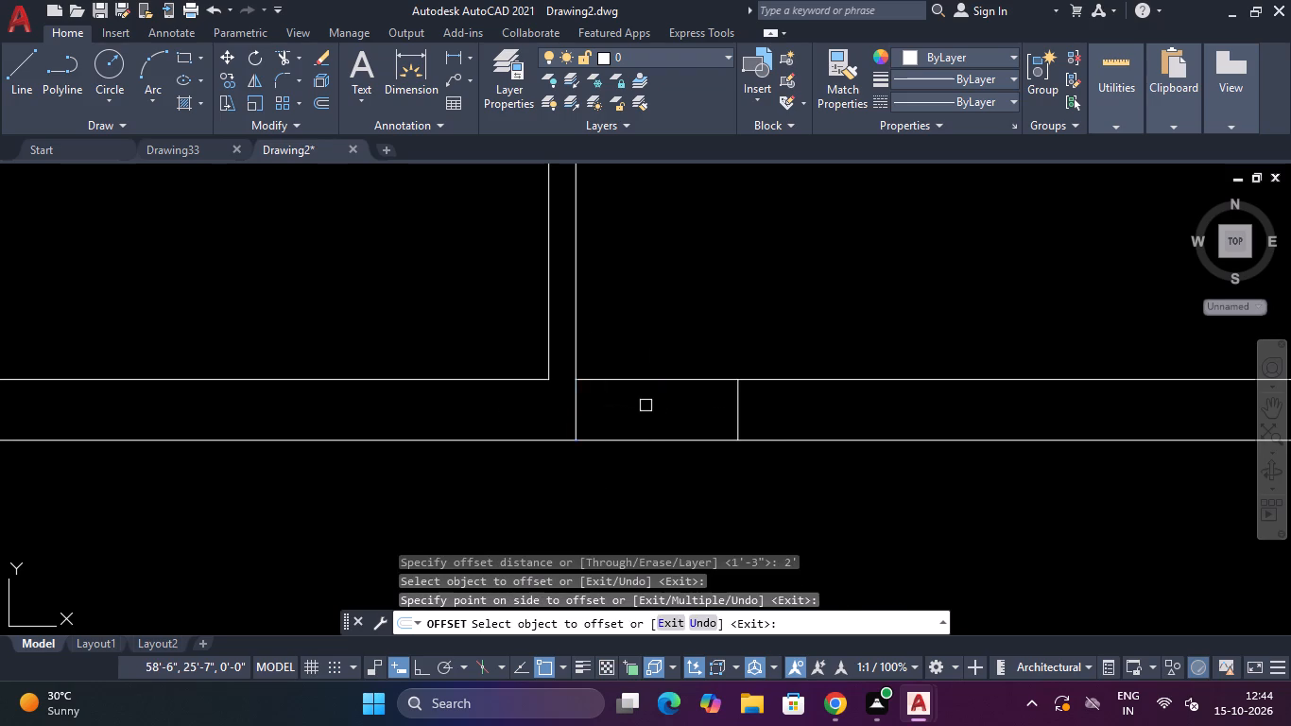
scroll(645, 406, "down", 7)
scroll(668, 393, "up", 3)
key("Escape")
key("Escape")
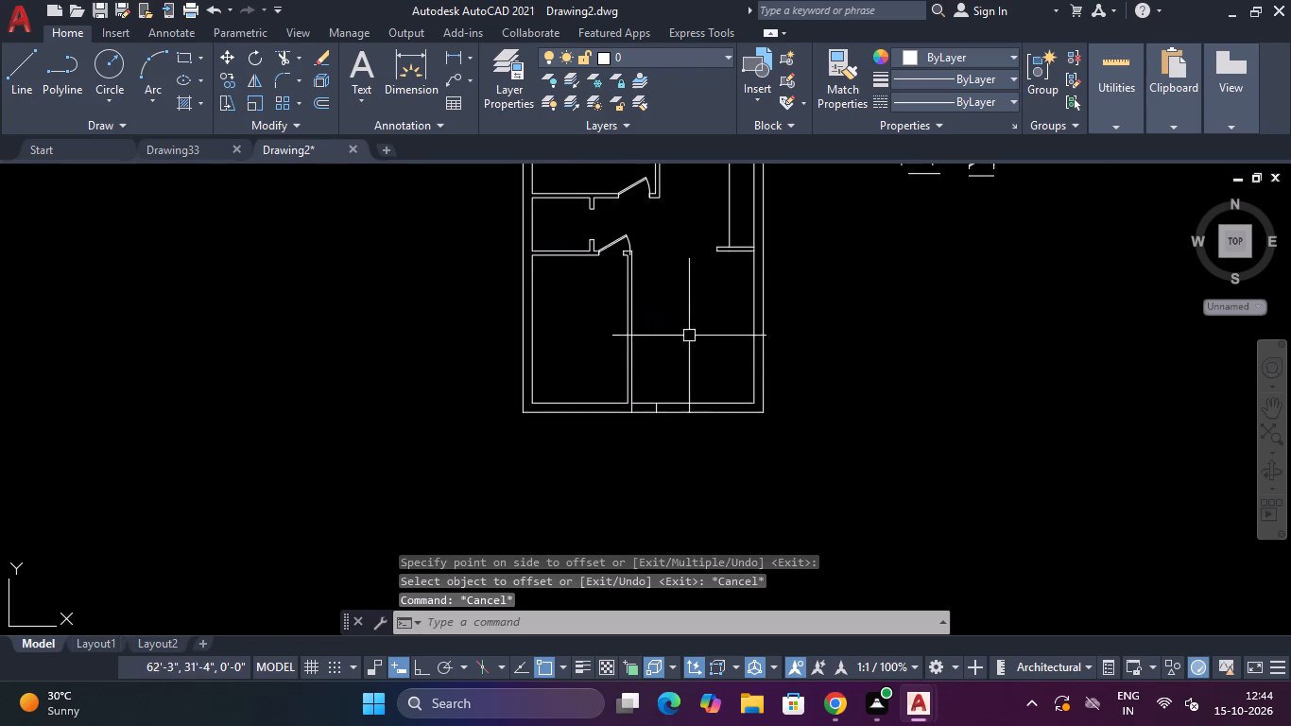
Delete the 2'6" door block from the lower-left room's top-wall opening.
scroll(615, 212, "up", 4)
left_click(614, 275)
left_click(578, 397)
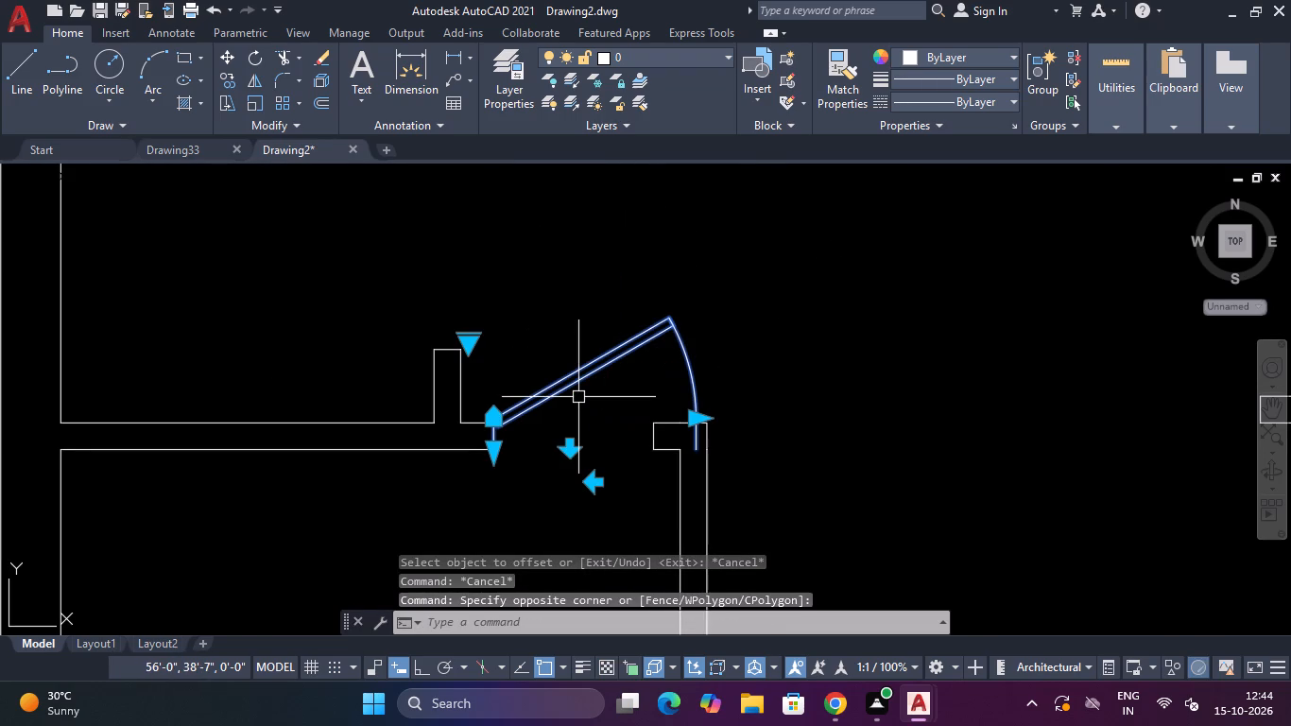
key("Delete")
Copy the 2' door block from its lower hinge-side corner to the left jamb's lower corner in the lower-left room's top-wall opening.
scroll(675, 355, "down", 7)
scroll(770, 297, "up", 5)
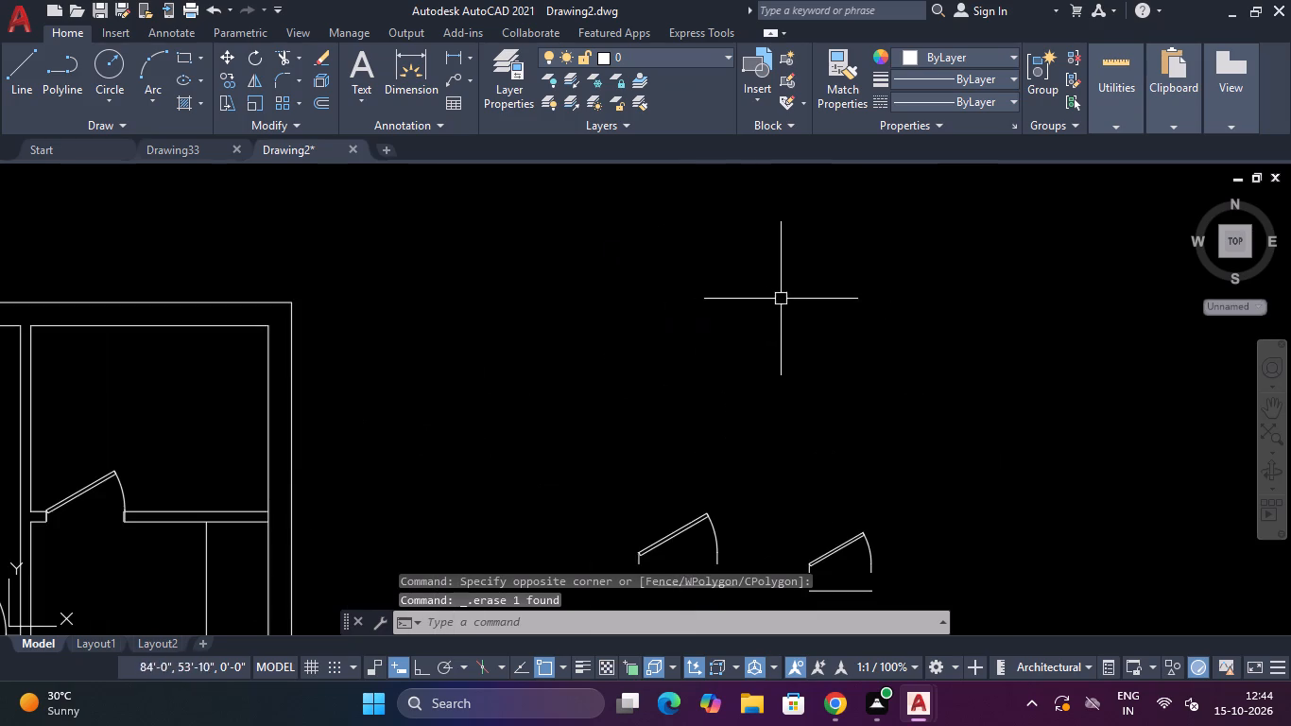
scroll(878, 381, "down", 3)
scroll(901, 437, "up", 4)
left_click_drag(877, 298, 858, 311)
left_click(726, 432)
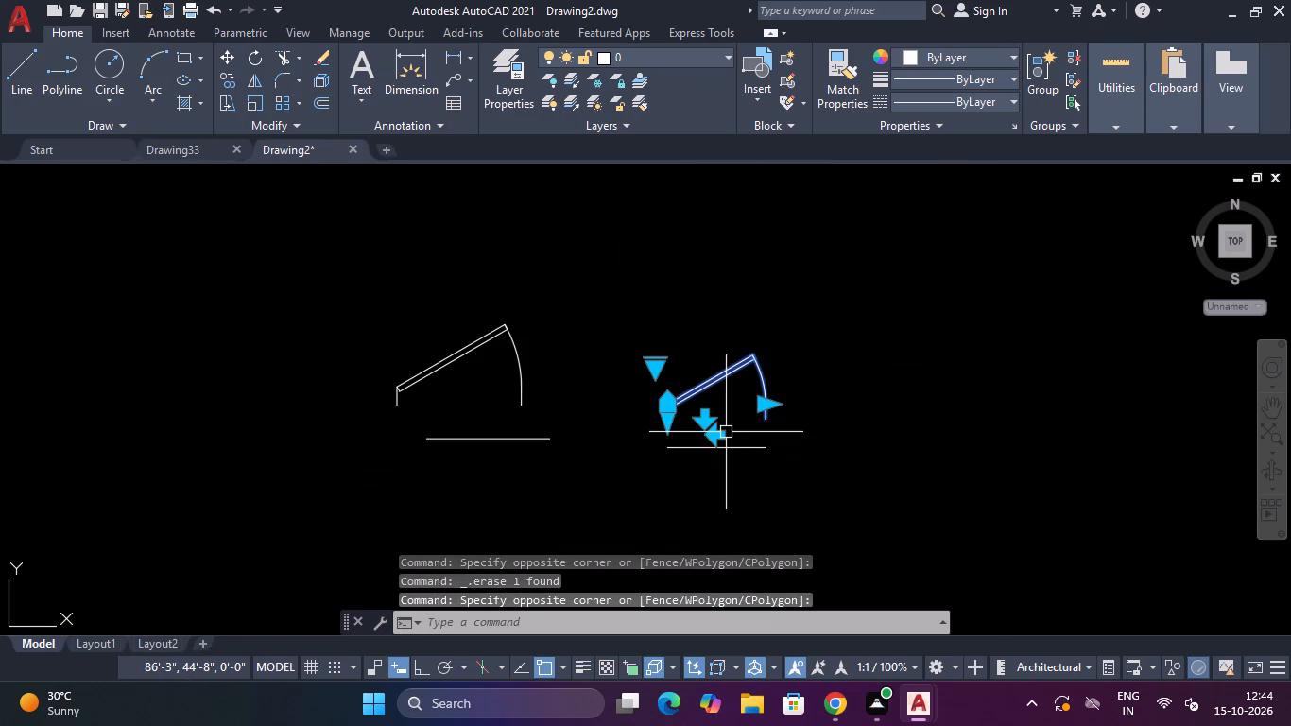
type("CO")
key("Return")
scroll(726, 432, "up", 3)
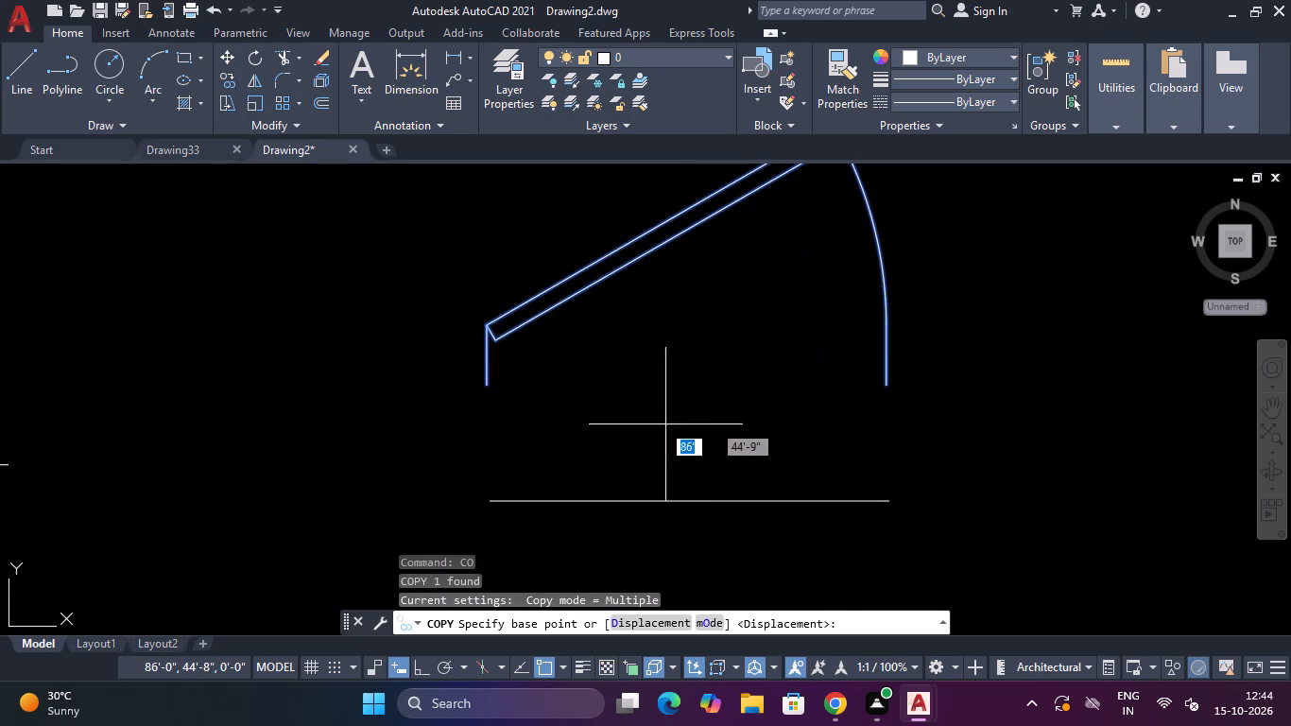
left_click(495, 382)
scroll(495, 382, "down", 6)
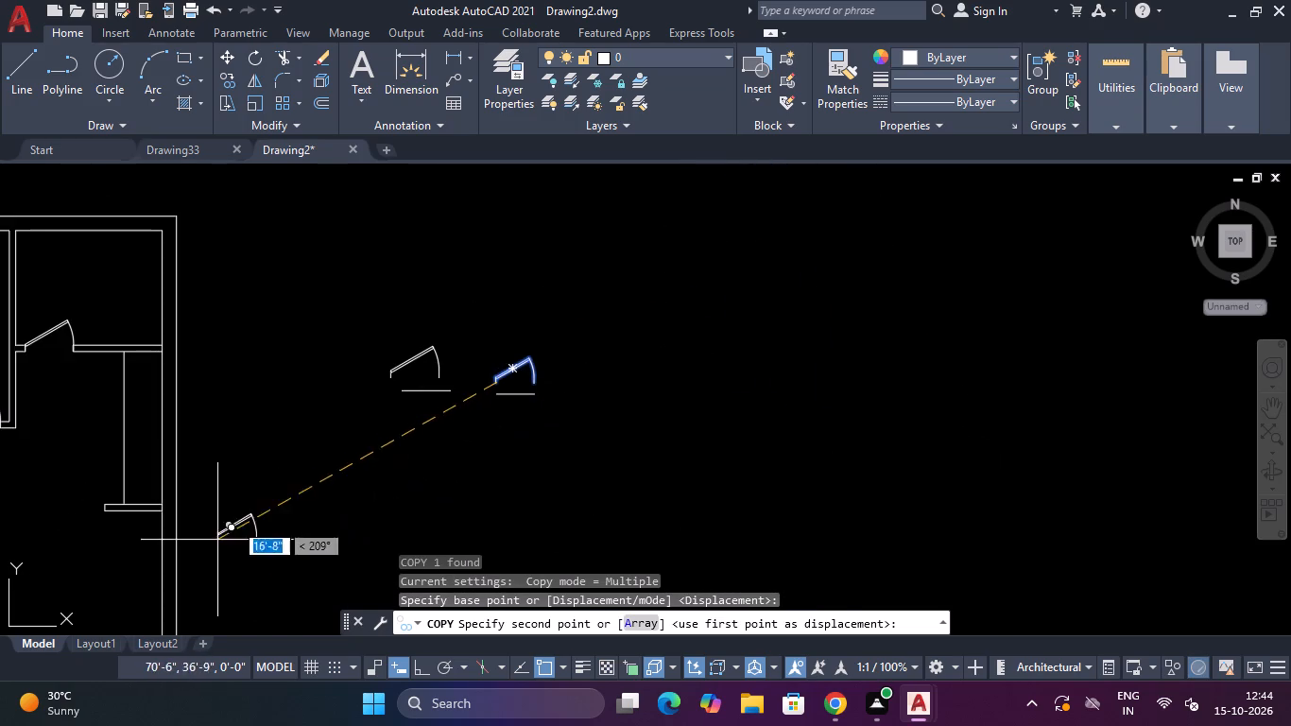
scroll(331, 445, "down", 5)
scroll(284, 447, "up", 5)
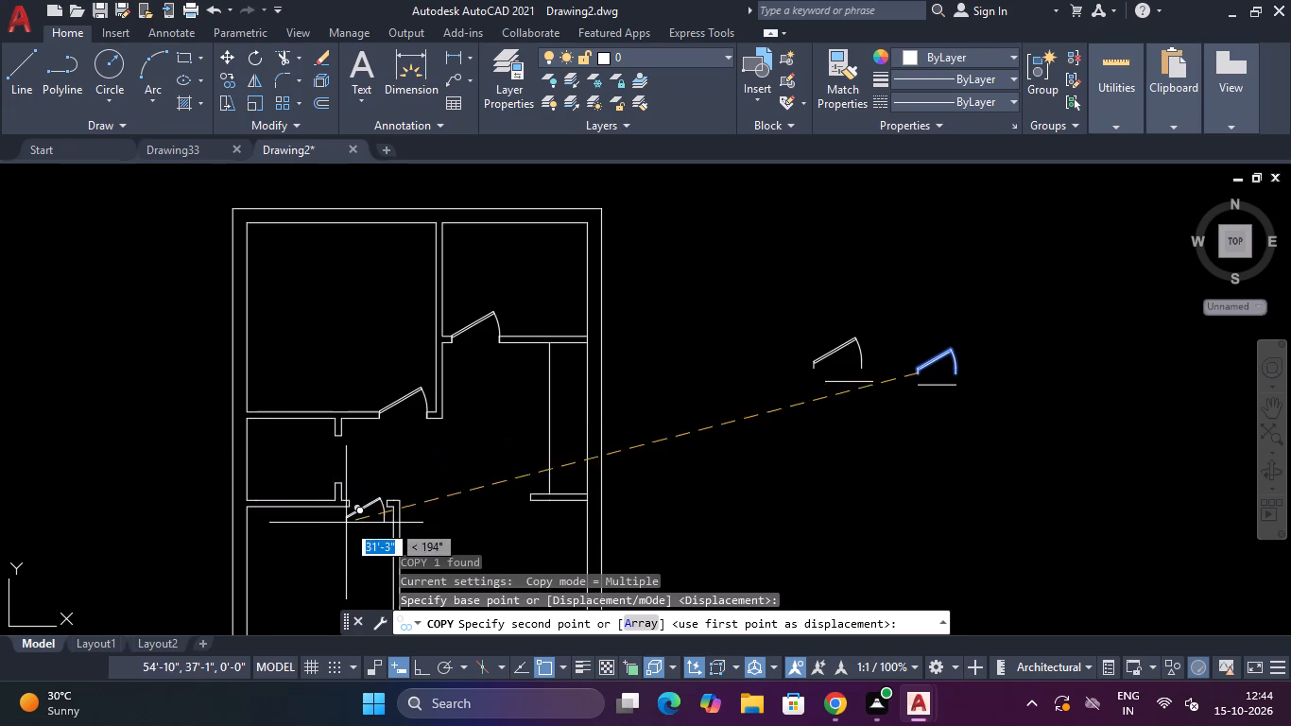
scroll(346, 523, "up", 5)
left_click(361, 374)
scroll(361, 374, "down", 3)
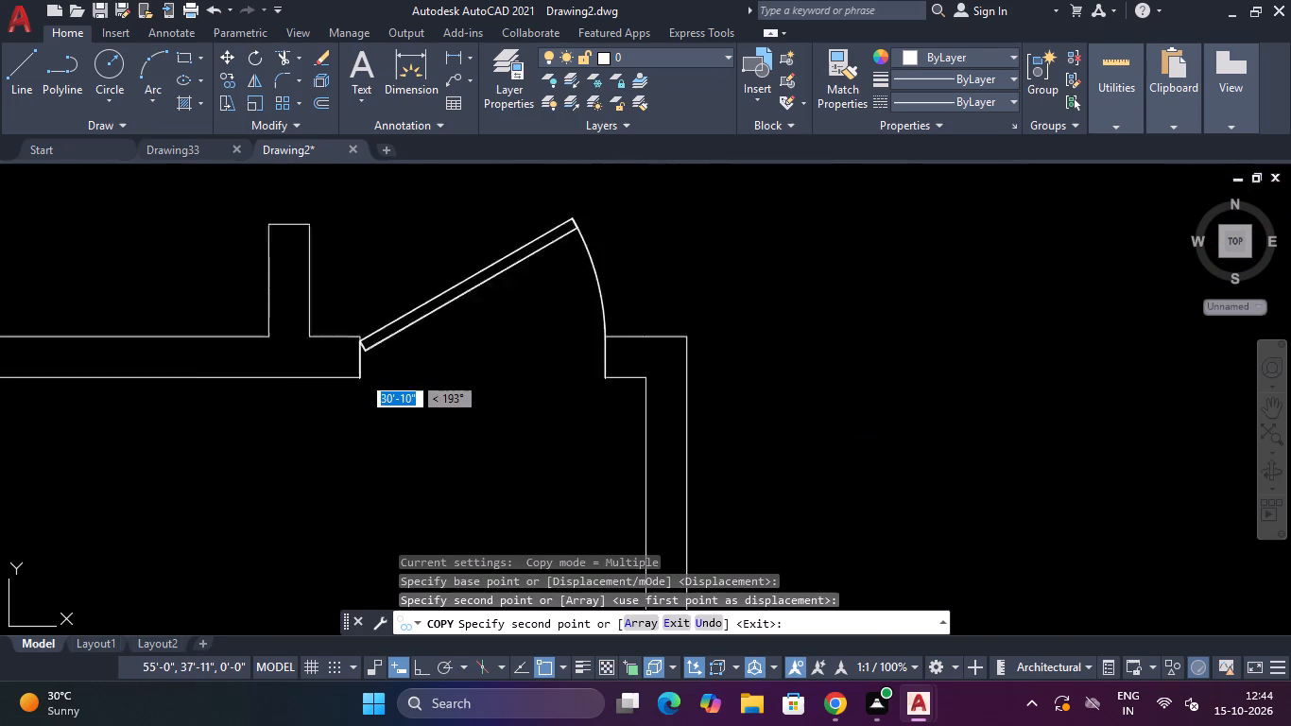
scroll(361, 374, "down", 3)
scroll(337, 336, "up", 4)
key("Escape")
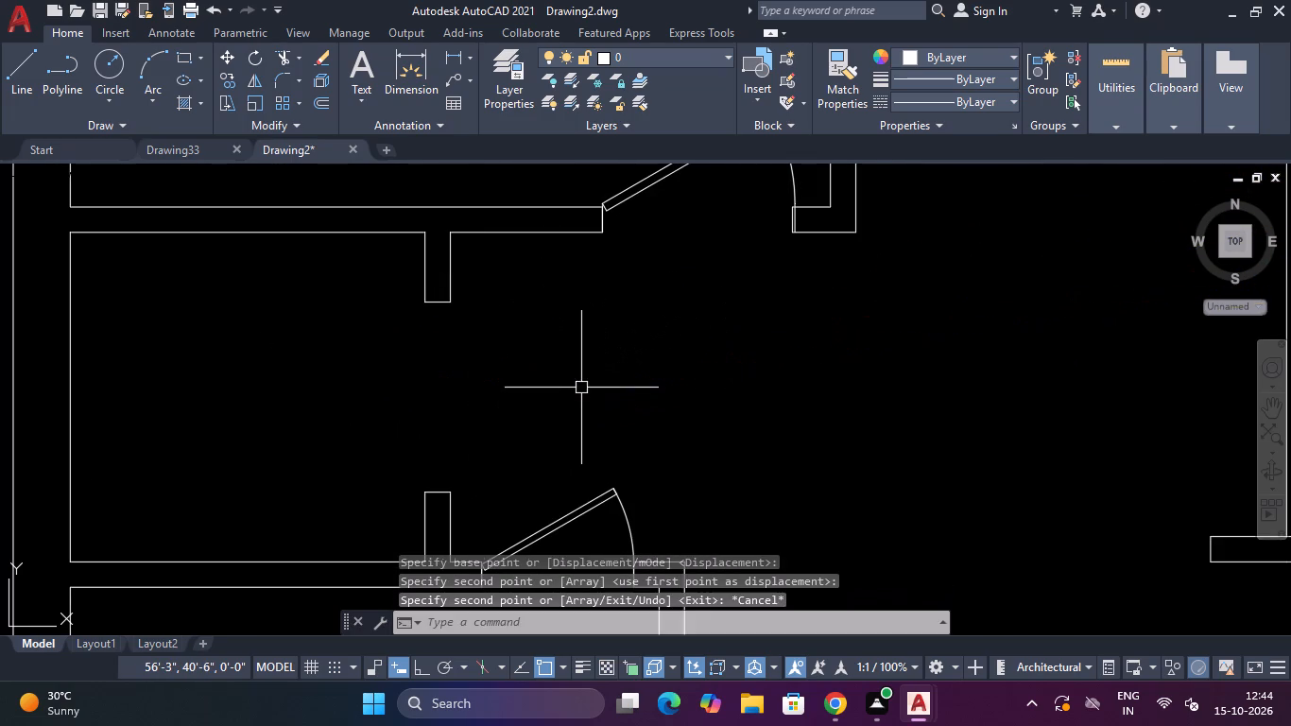
Measure the opening in the small middle-left room's right wall, between the ends of its two wall stubs.
key("d")
key("l")
key("i")
key("space")
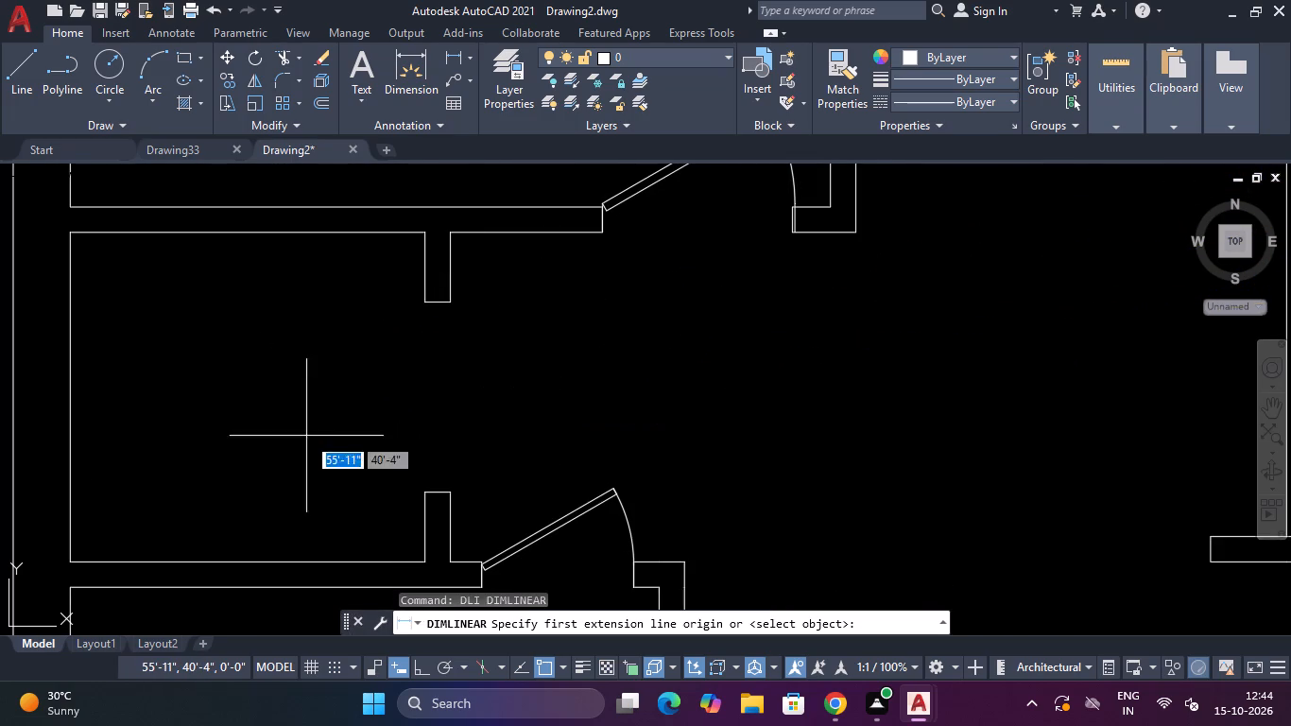
left_click(422, 298)
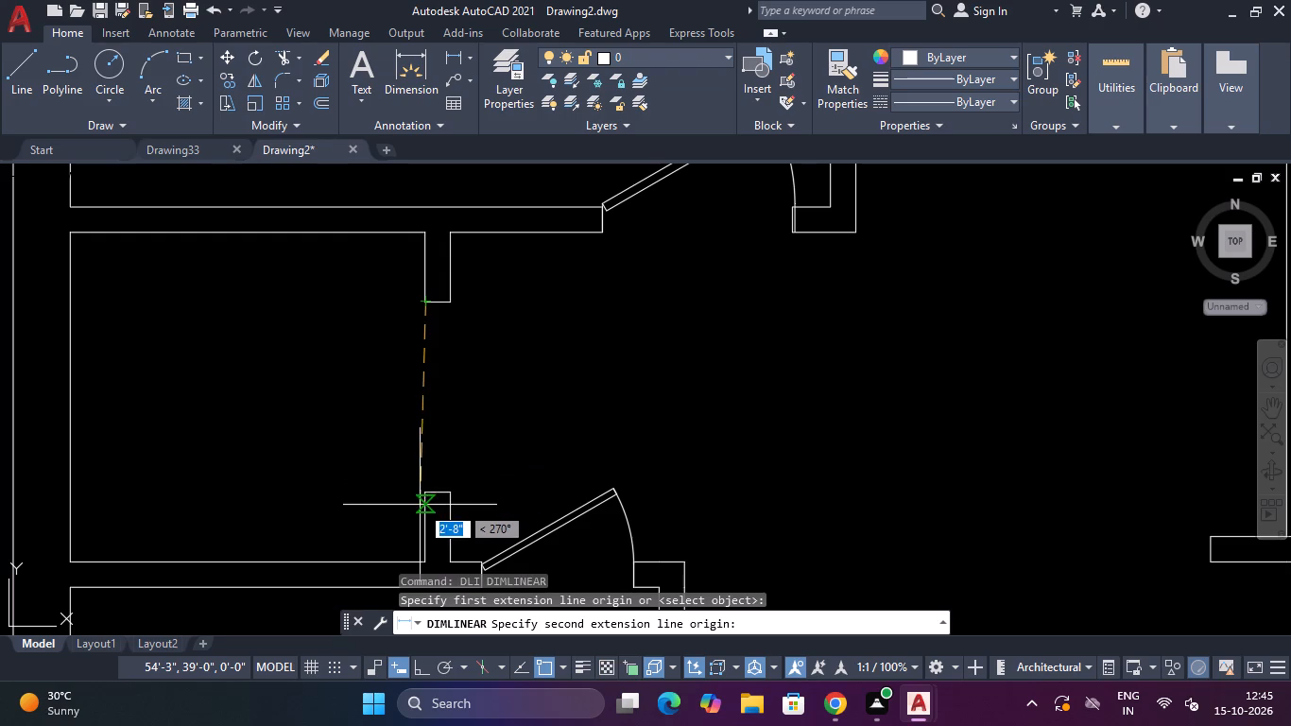
left_click(420, 485)
key("Escape")
Rotate the original 2'6" door block beside the plan 90° clockwise about the tip of its door leaf, with Ortho on.
scroll(594, 406, "down", 4)
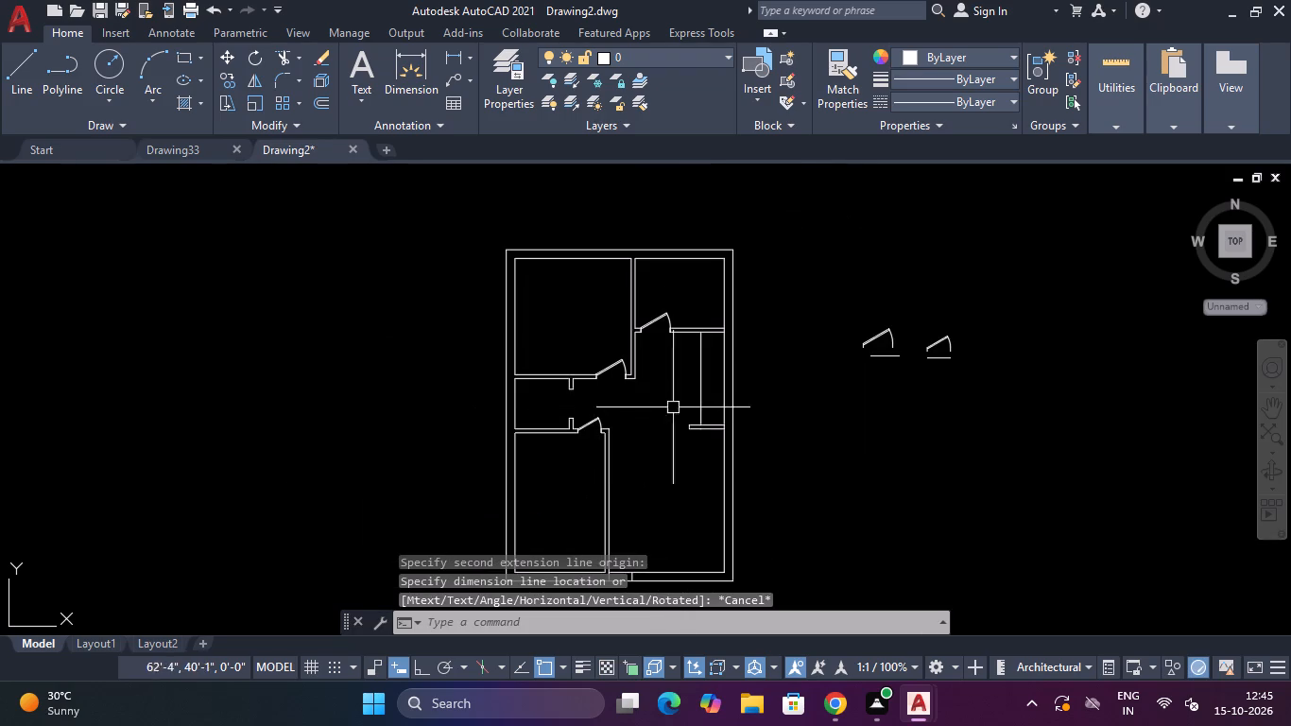
scroll(890, 340, "up", 3)
left_click_drag(913, 263, 869, 325)
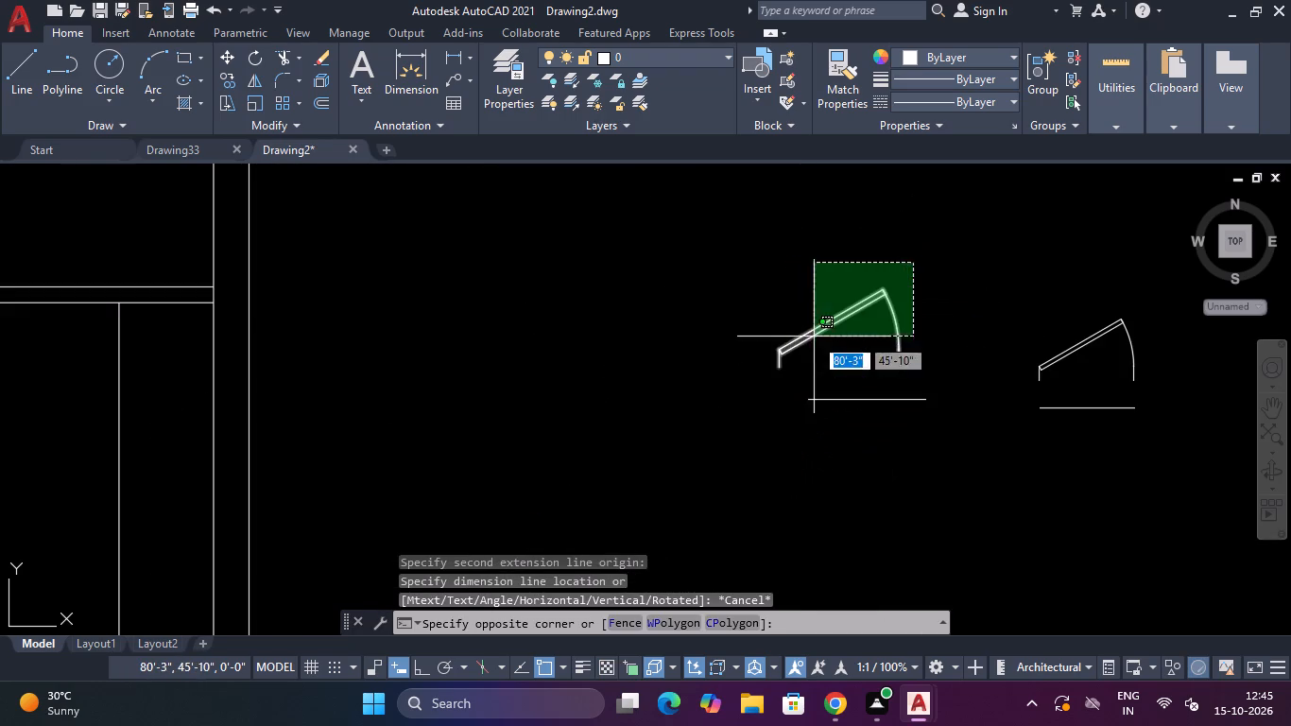
left_click(814, 337)
type("RO")
key("Return")
left_click(880, 290)
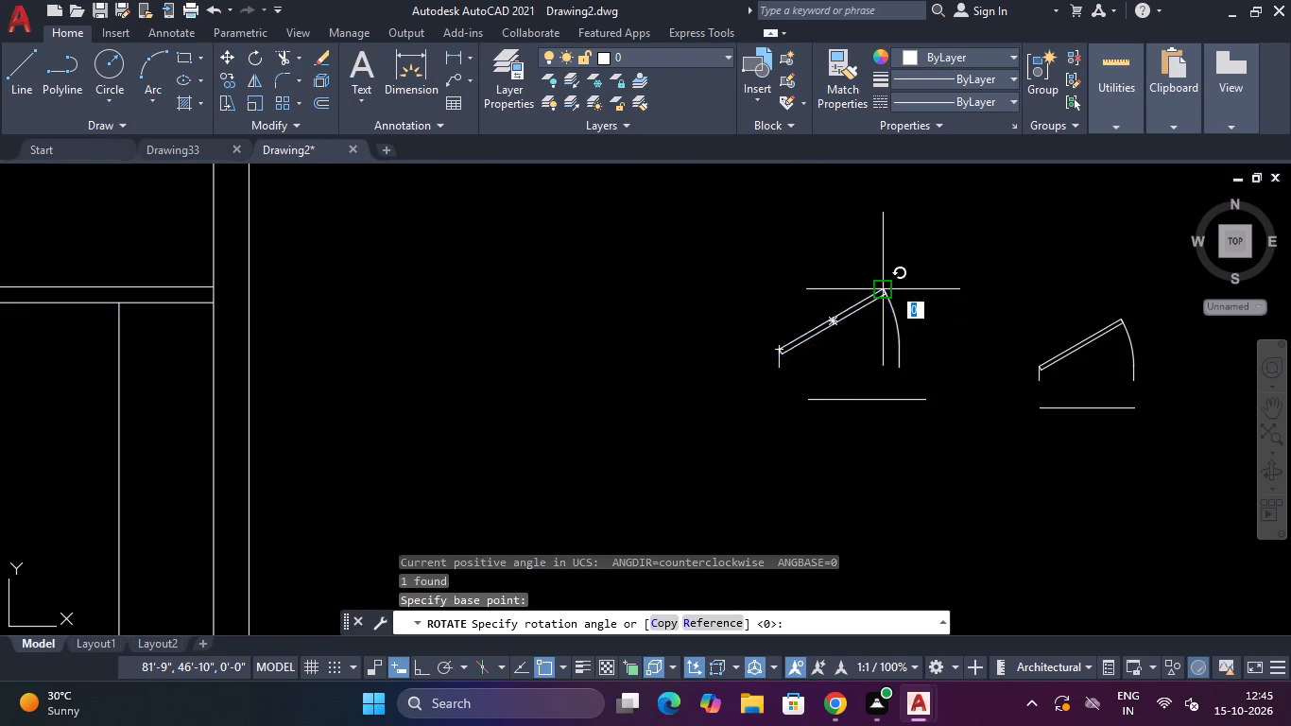
key("F8")
left_click(890, 523)
key("Escape")
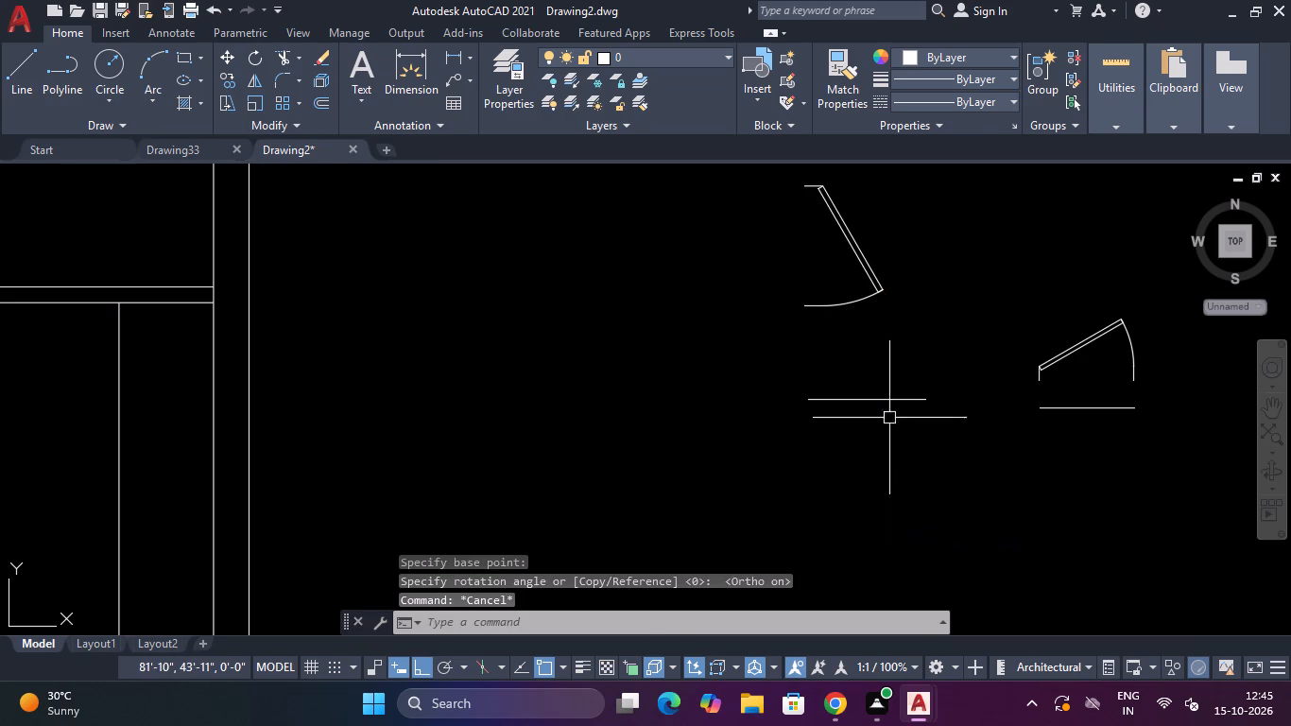
Move the rotated 2'6" door from its upper-left hinge-side corner to the upper wall stub's lower-left corner in the small middle-left room's right-wall opening.
left_click(890, 249)
left_click(857, 272)
type("M")
key("space")
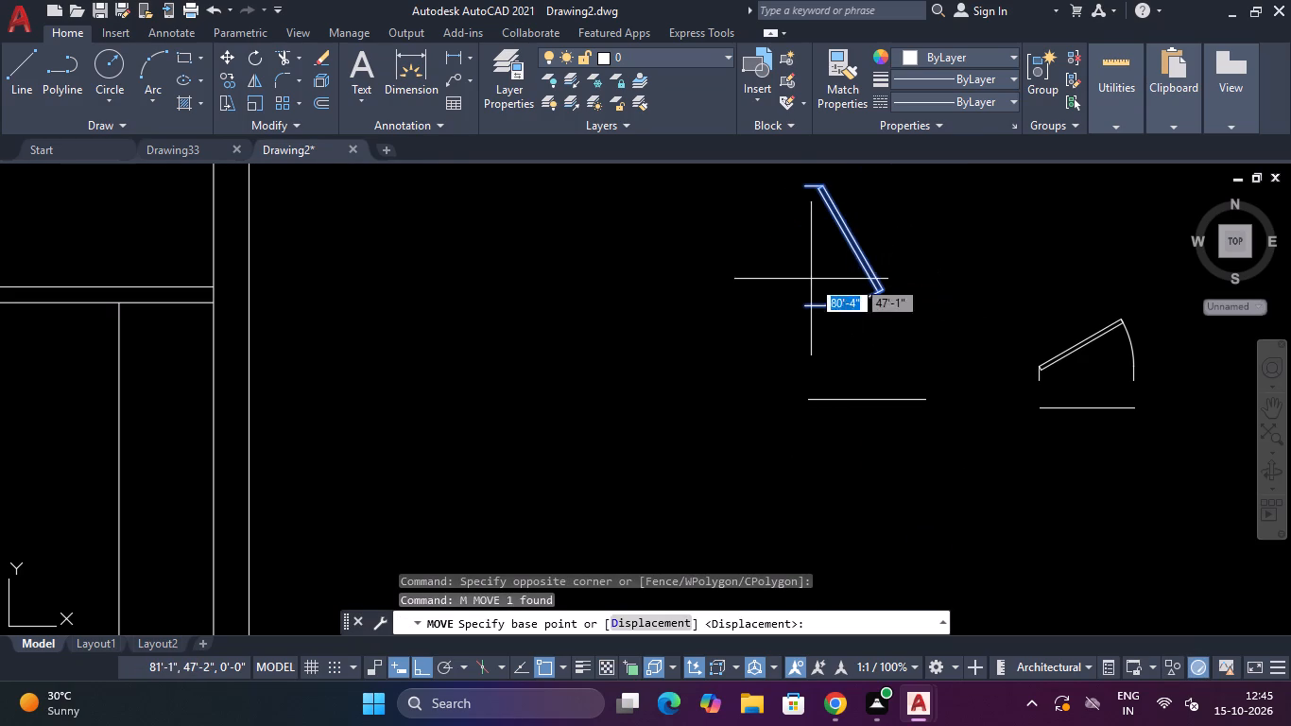
scroll(790, 216, "down", 1)
scroll(790, 210, "up", 3)
scroll(809, 176, "down", 4)
scroll(808, 171, "up", 4)
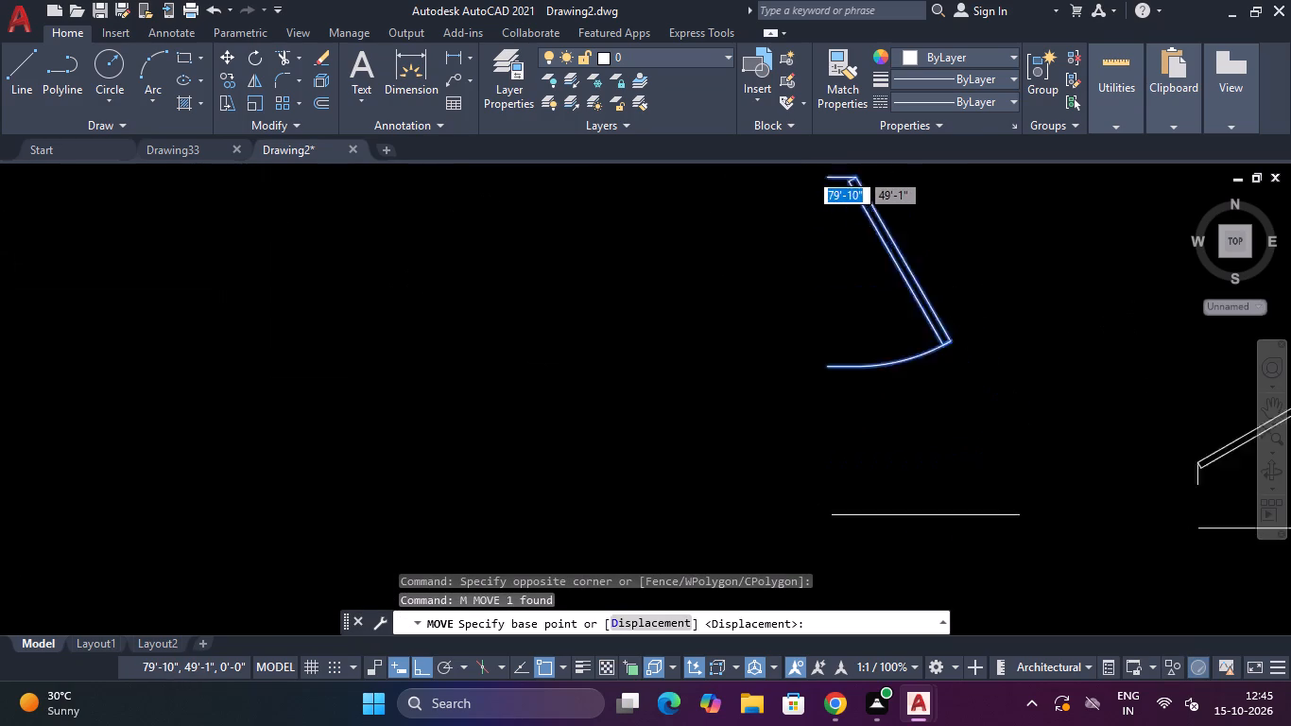
left_click(837, 187)
scroll(836, 187, "down", 5)
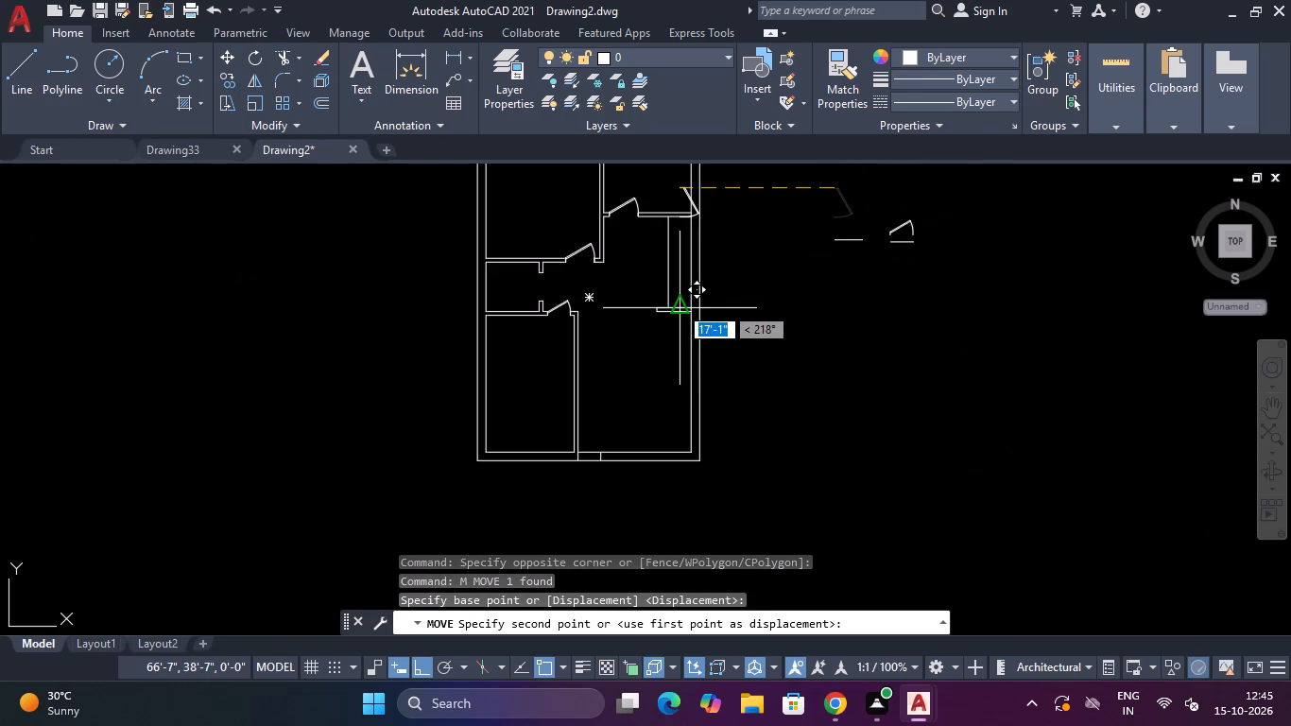
key("F8")
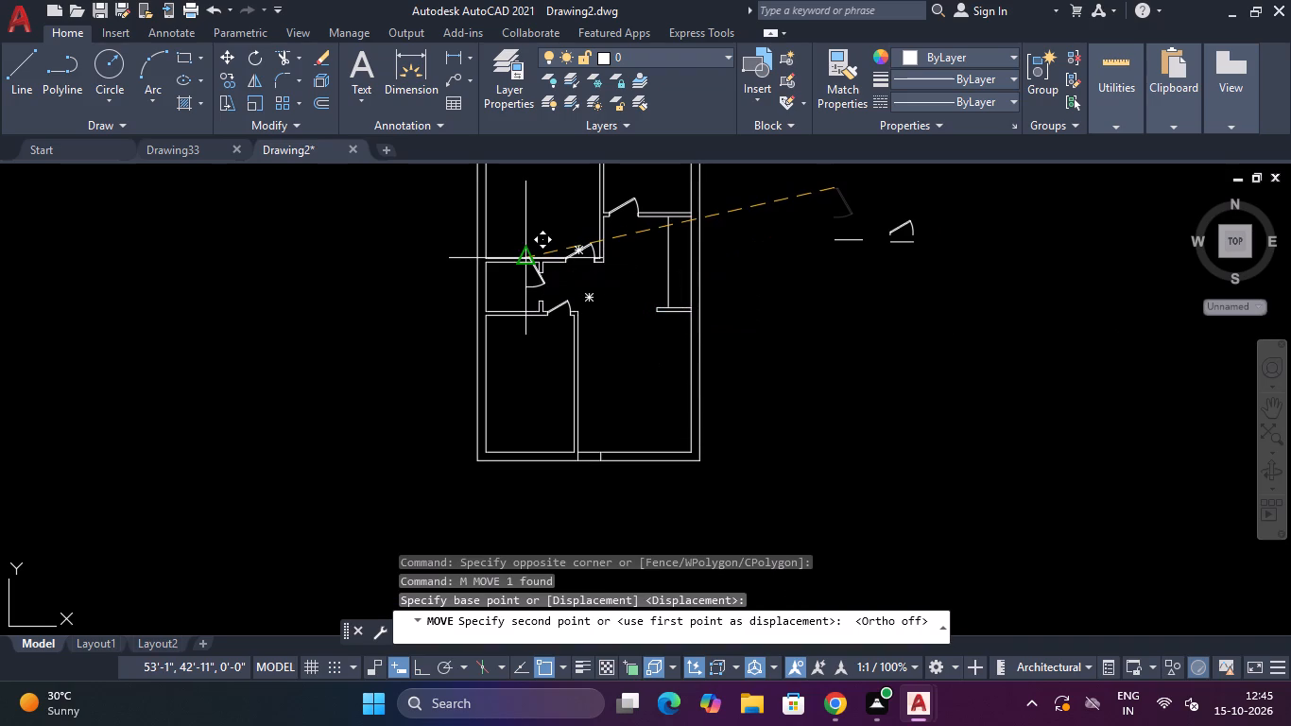
scroll(527, 262, "up", 6)
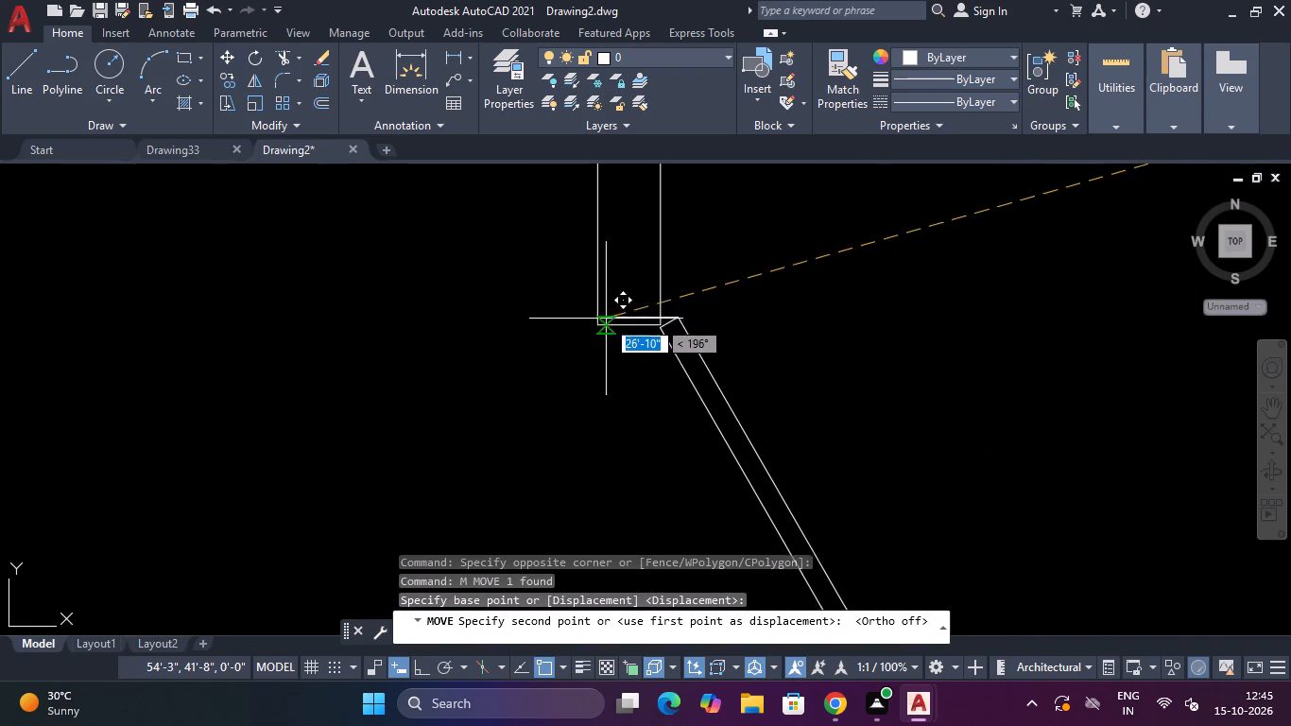
left_click(594, 330)
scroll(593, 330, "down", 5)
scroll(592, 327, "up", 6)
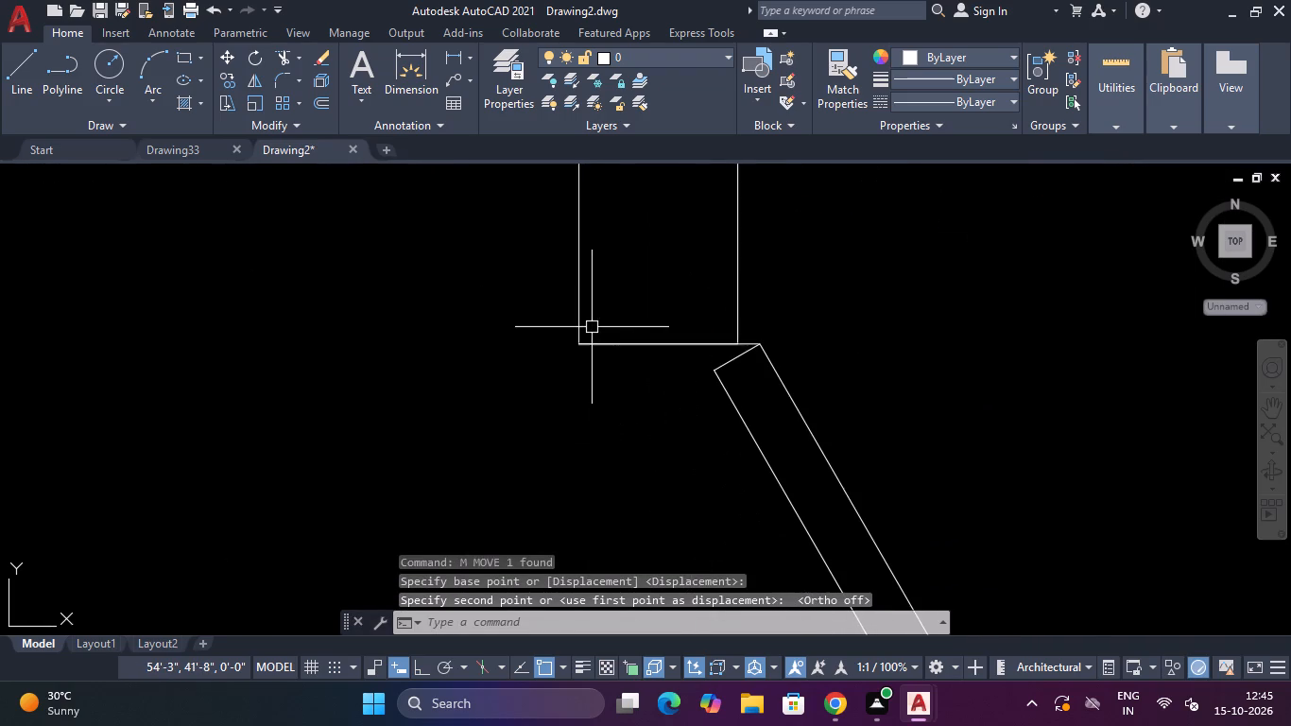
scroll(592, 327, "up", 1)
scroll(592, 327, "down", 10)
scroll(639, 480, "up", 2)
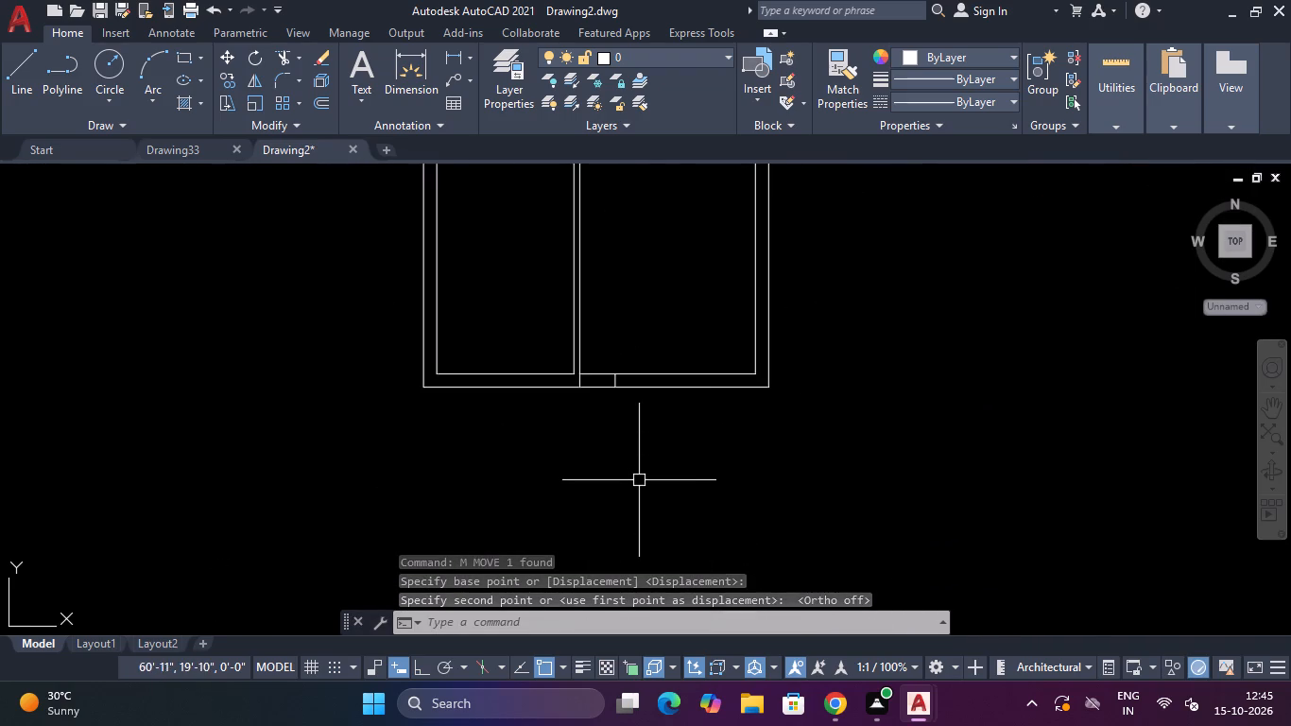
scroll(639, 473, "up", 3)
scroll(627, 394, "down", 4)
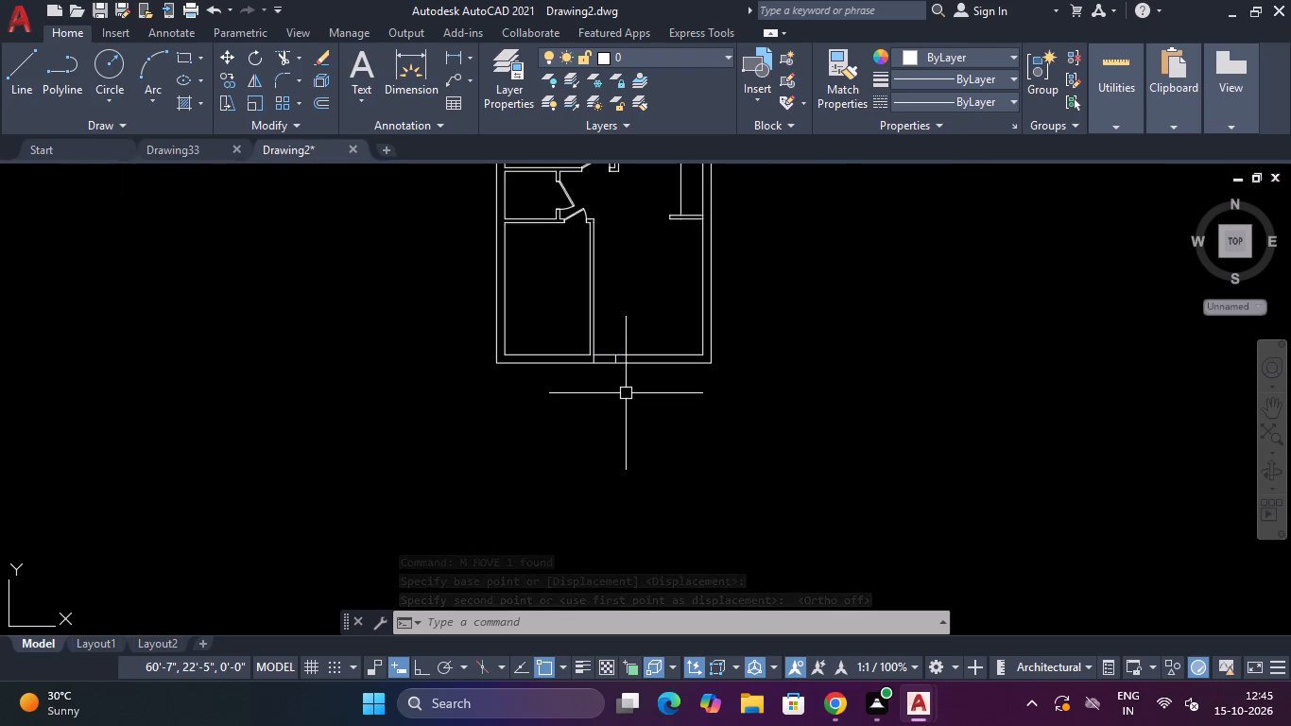
Offset the jamb line in the bottom wall by 2'6" toward the right outer wall to mark the entrance opening's width.
type("O")
key("space")
type("2'")
type("6\"")
key("Return")
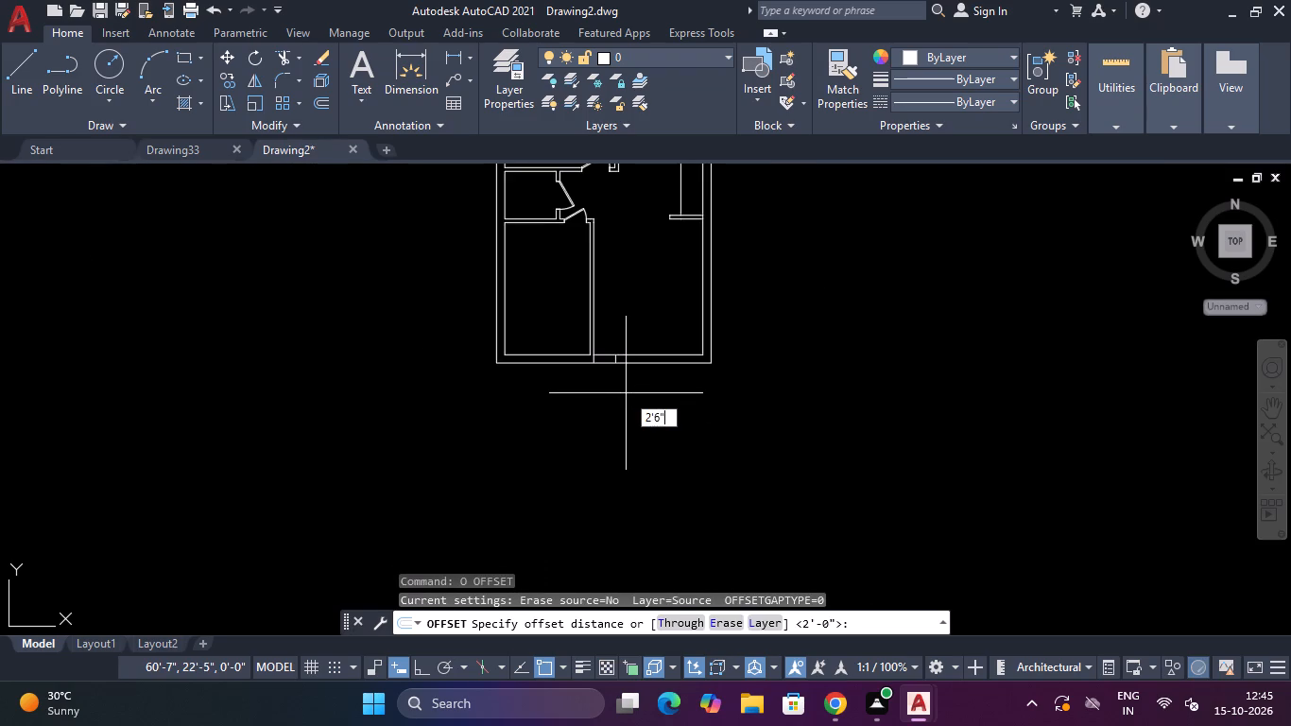
scroll(626, 393, "up", 3)
left_click(581, 251)
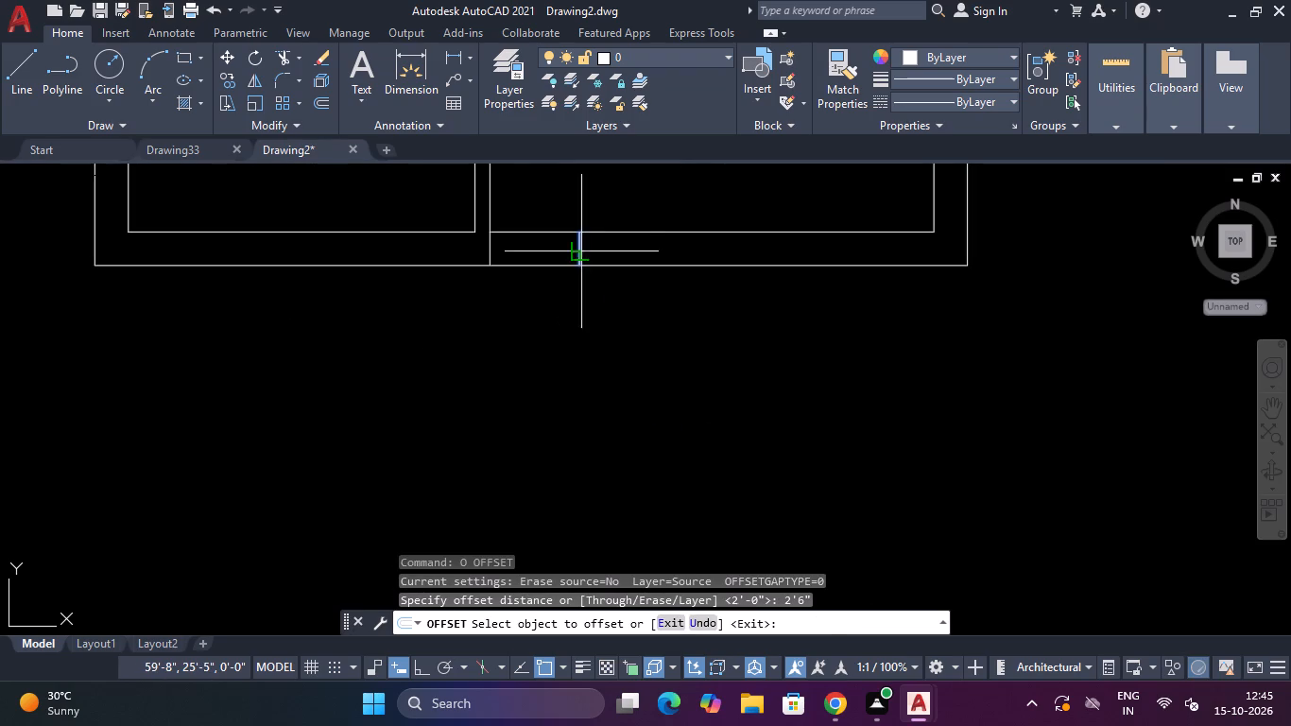
left_click(678, 247)
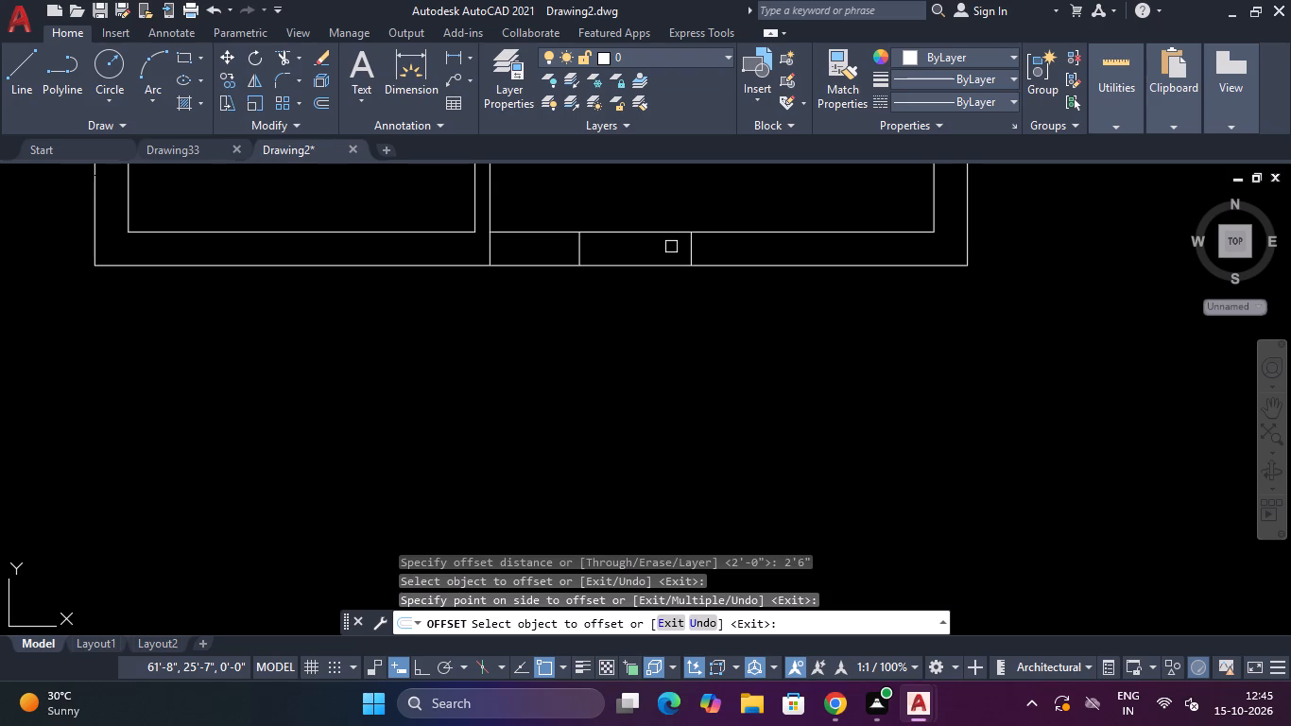
key("Escape")
key("Escape")
Trim both bottom-wall lines between the two jambs and remove the leftover line across the wall below the partition.
type("TR")
key("space")
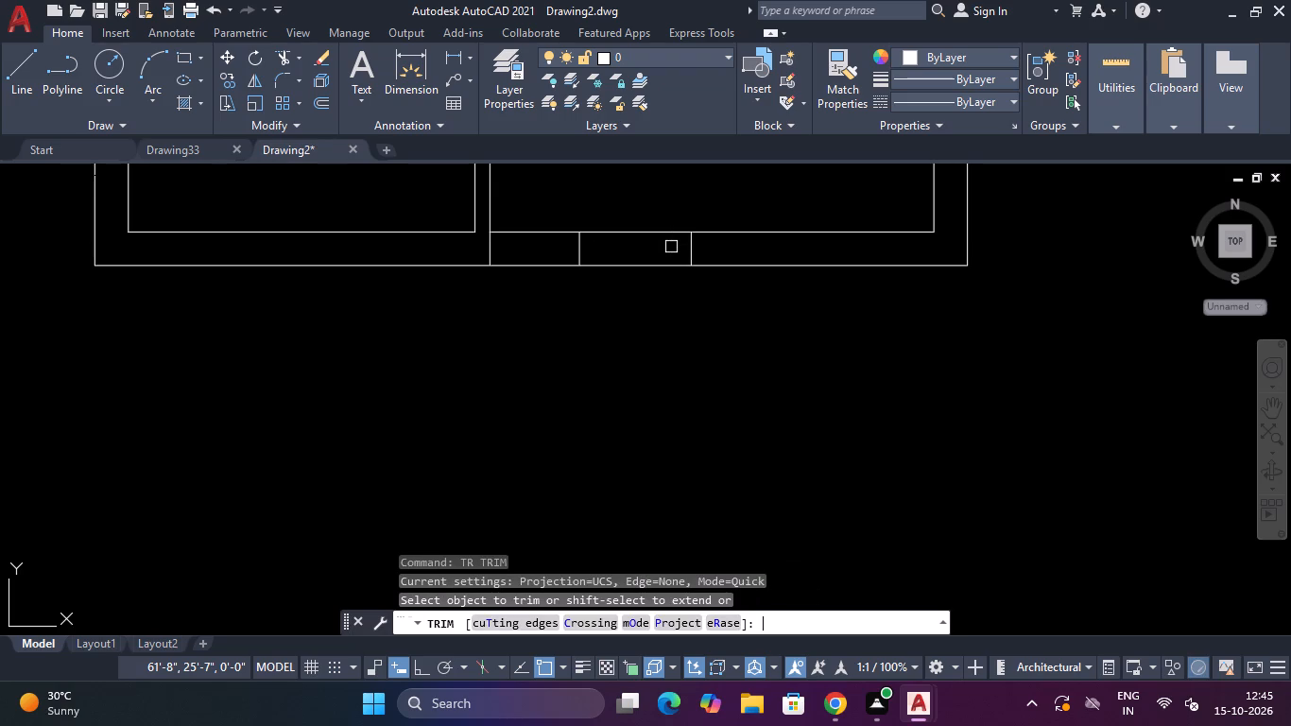
left_click(668, 312)
left_click(657, 218)
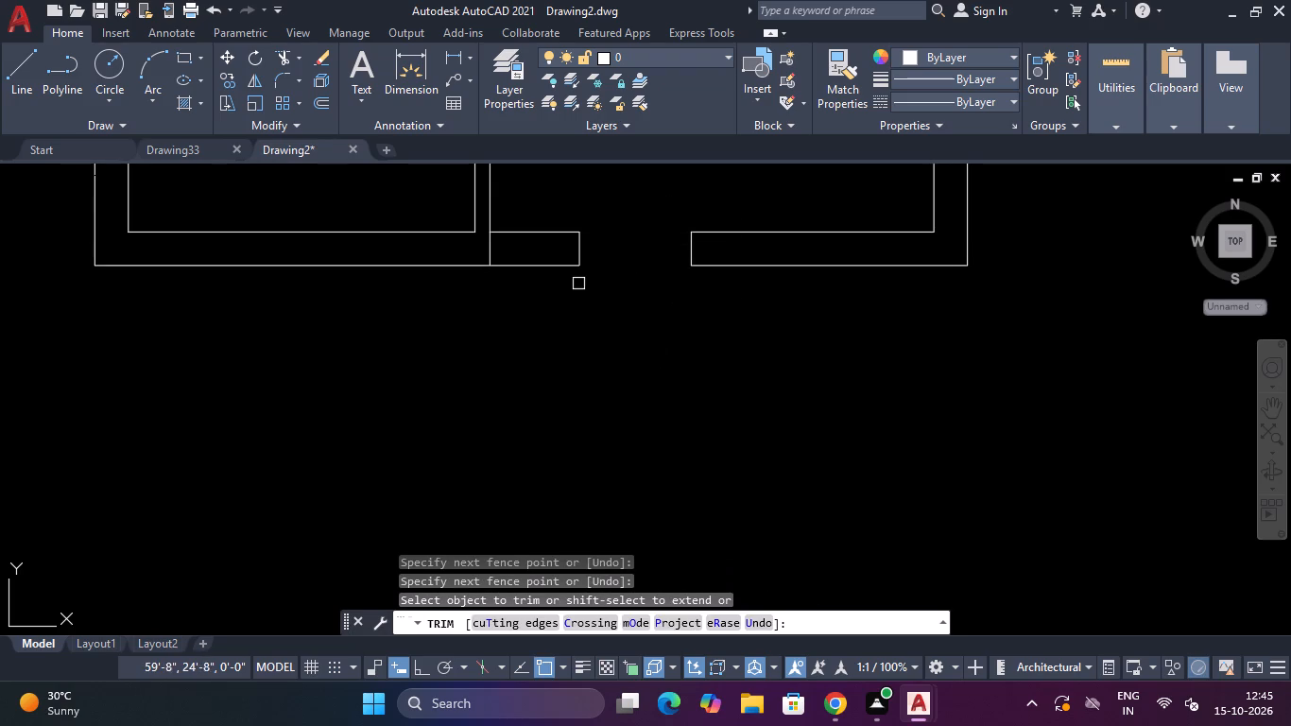
left_click(542, 247)
left_click(471, 247)
Remove the separate loose line beside the spare 2' door block outside the plan with Trim.
scroll(471, 247, "down", 2)
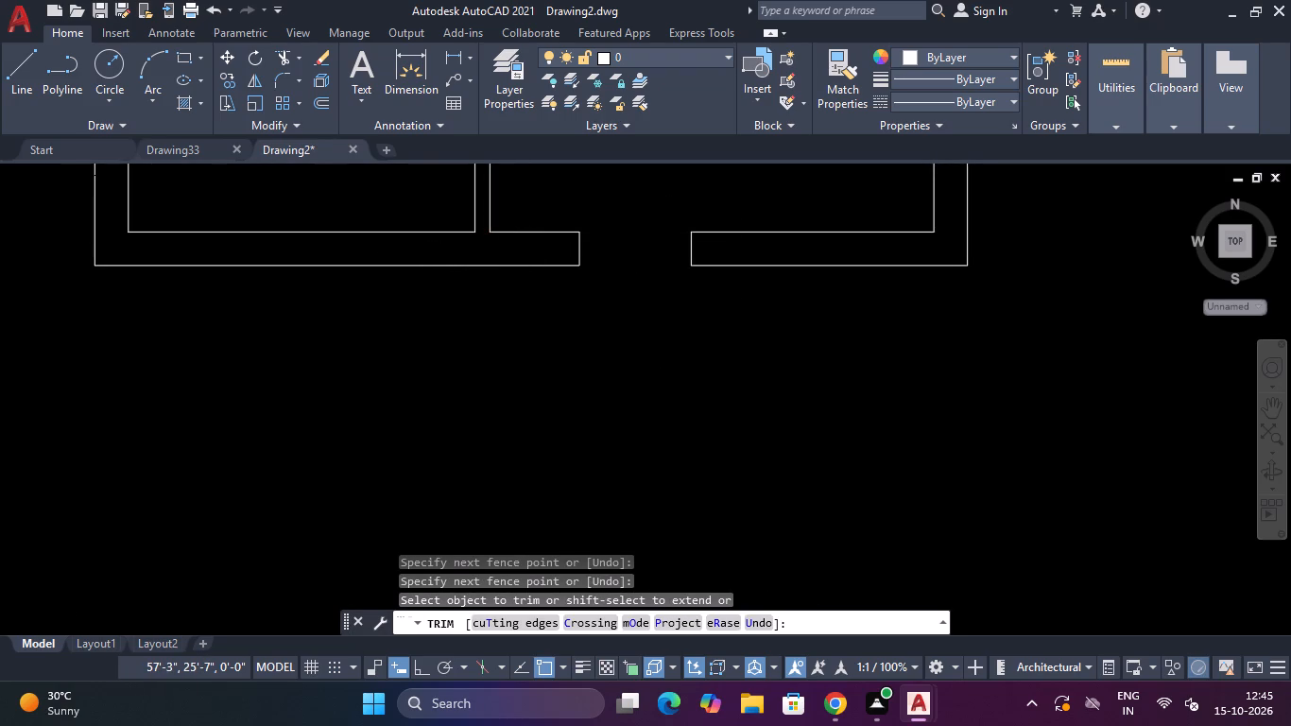
scroll(471, 247, "down", 5)
scroll(488, 208, "up", 3)
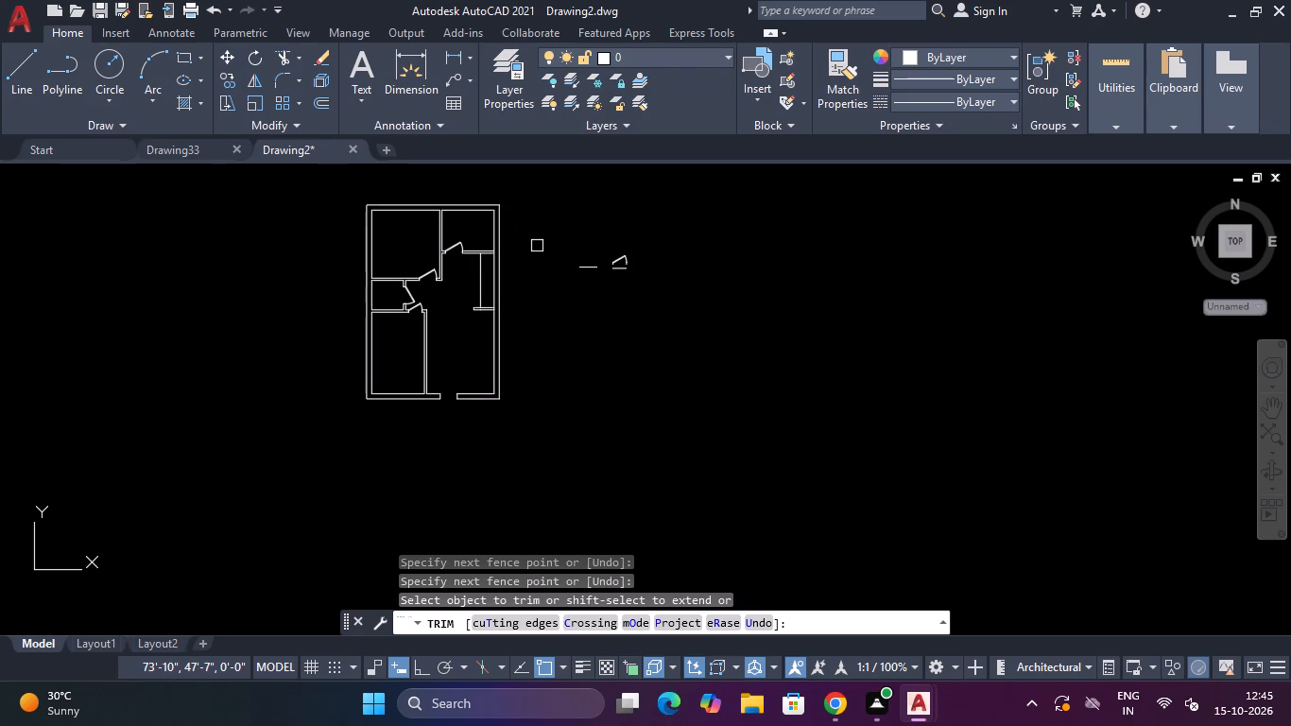
scroll(588, 261, "up", 3)
left_click(590, 241)
left_click(581, 318)
scroll(594, 305, "down", 5)
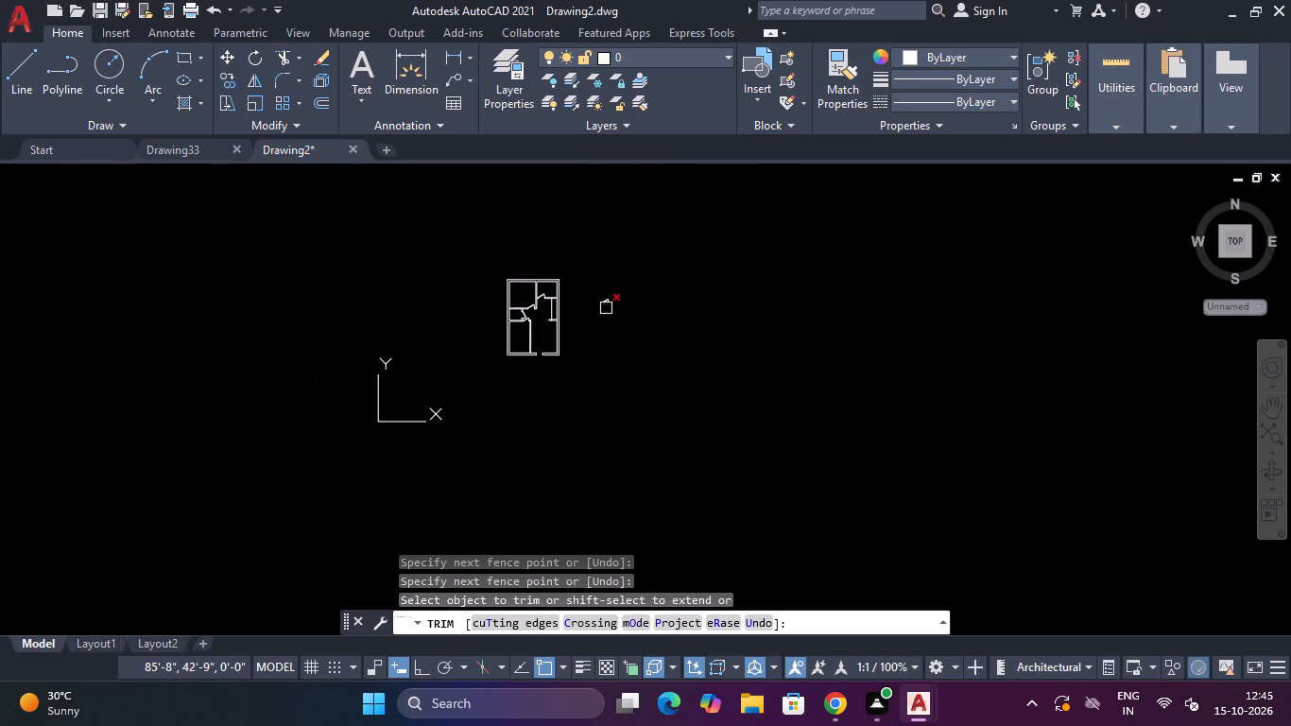
scroll(609, 307, "up", 5)
key("Escape")
key("Escape")
key("Escape")
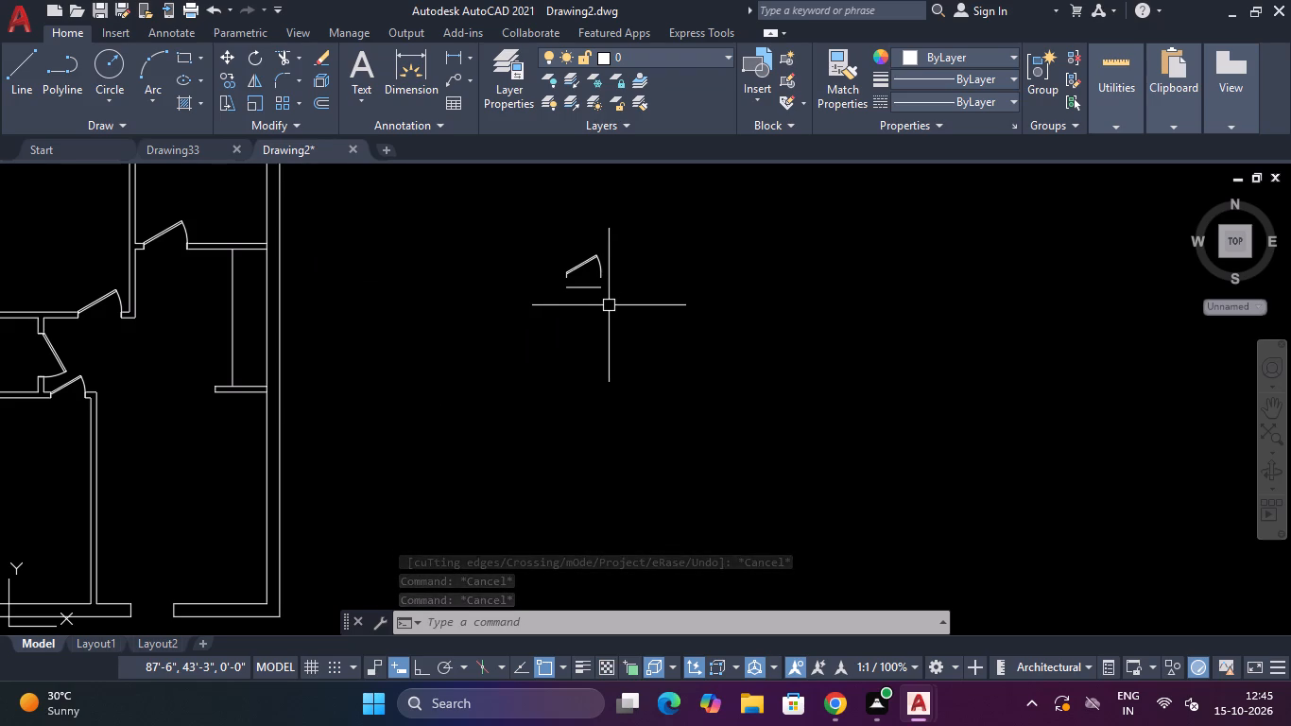
Copy the upper-right room's 2'6" door from its lower hinge-side corner to the left jamb's lower corner in the bottom-wall opening.
scroll(584, 328, "down", 5)
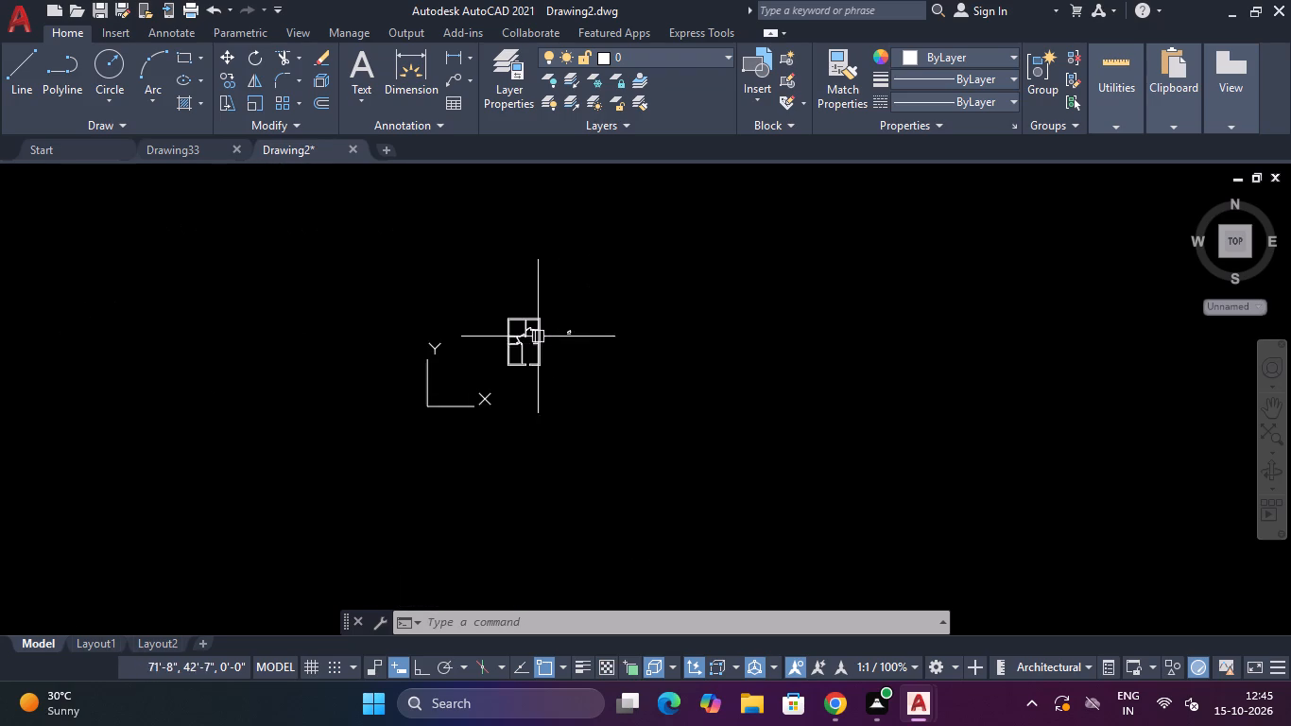
scroll(515, 361, "up", 5)
scroll(586, 367, "down", 2)
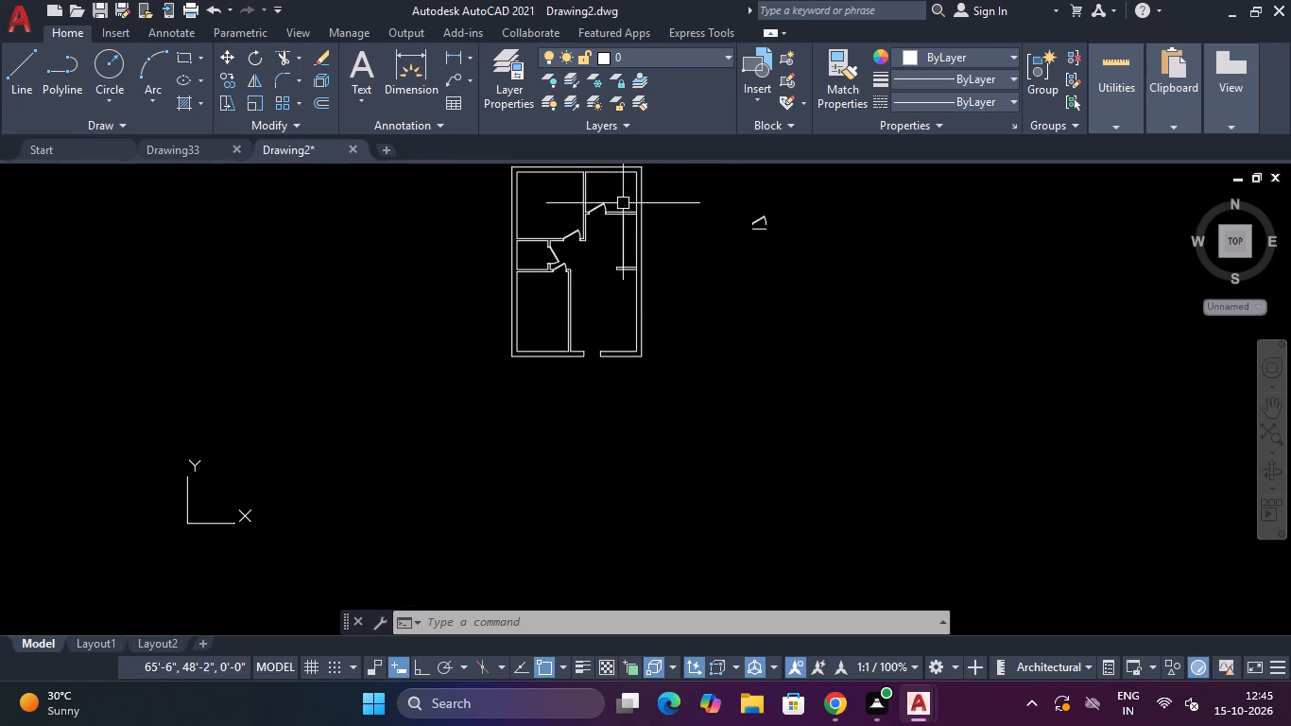
scroll(607, 203, "up", 2)
left_click(606, 194)
left_click(585, 213)
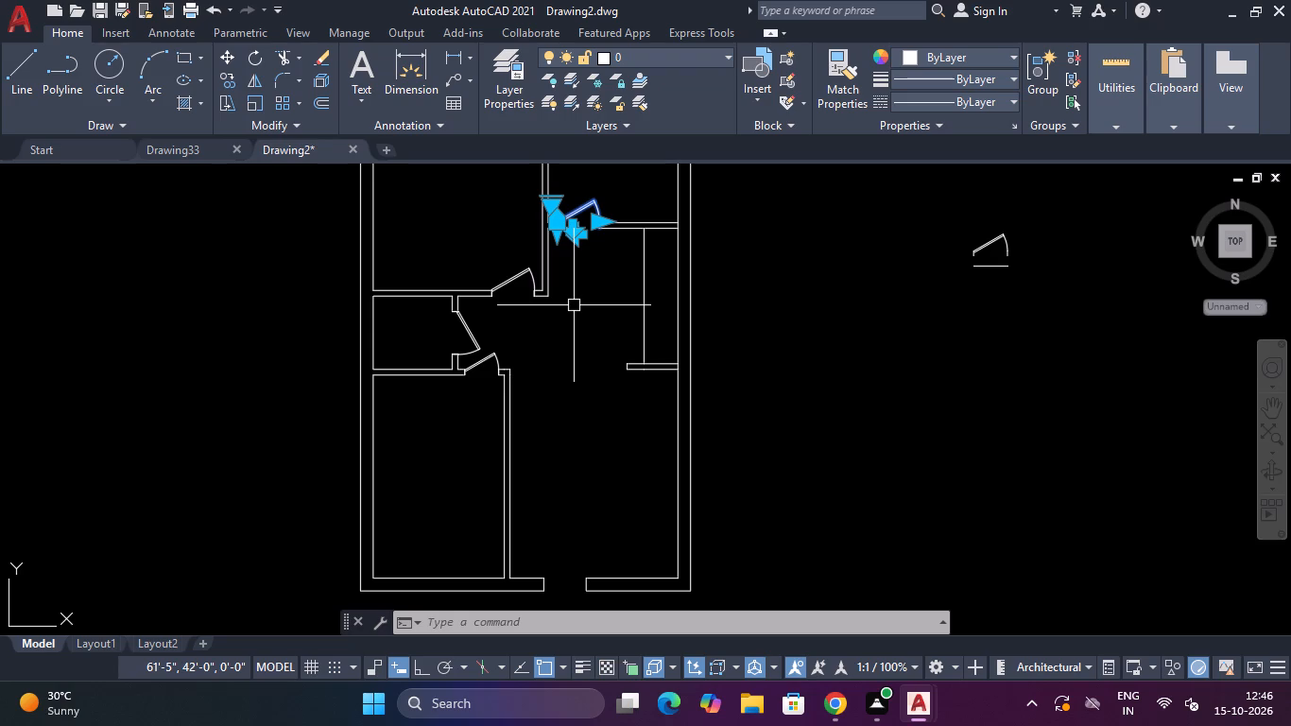
type("CO")
key("Return")
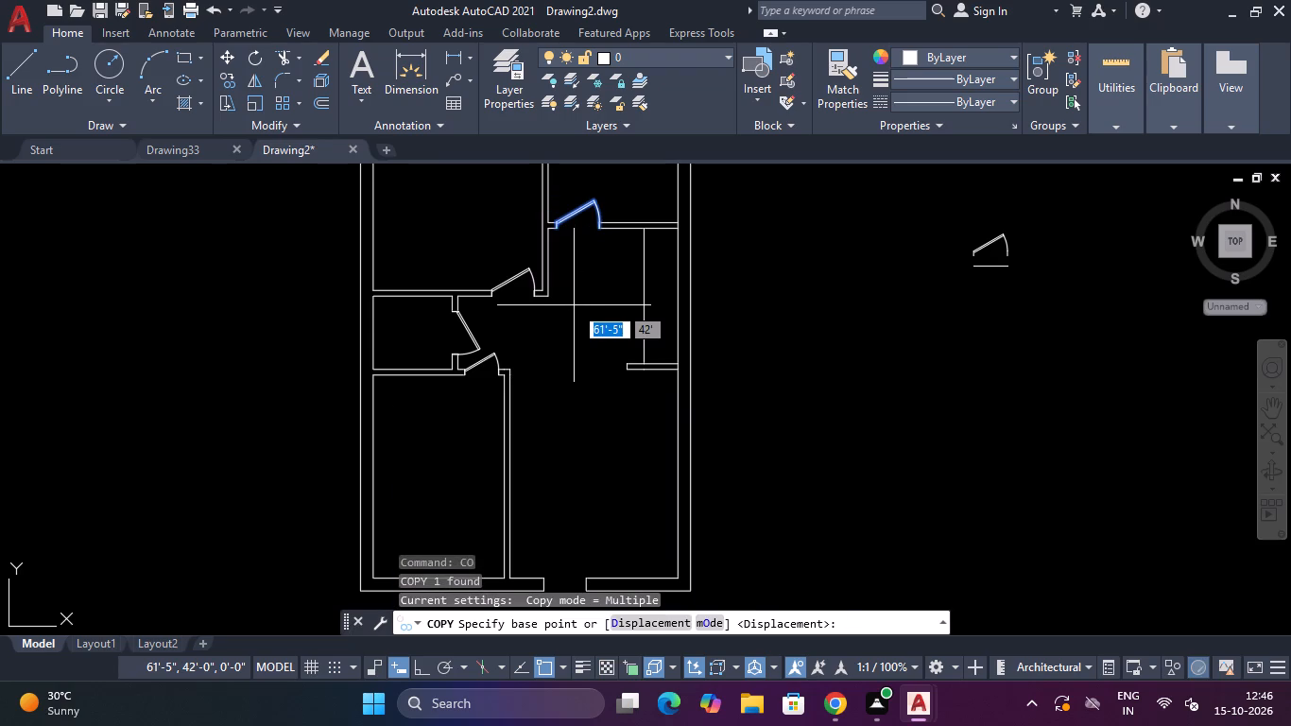
scroll(547, 229, "up", 6)
left_click(677, 194)
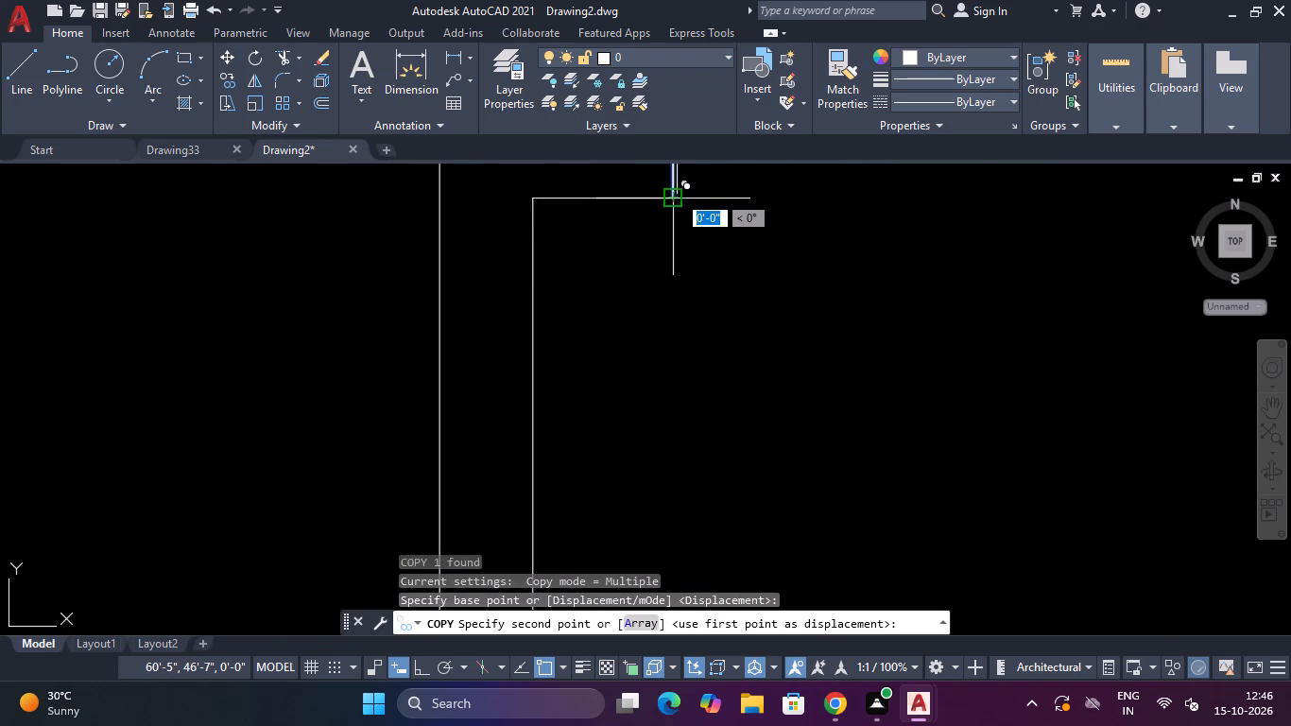
scroll(677, 194, "down", 12)
scroll(669, 301, "up", 4)
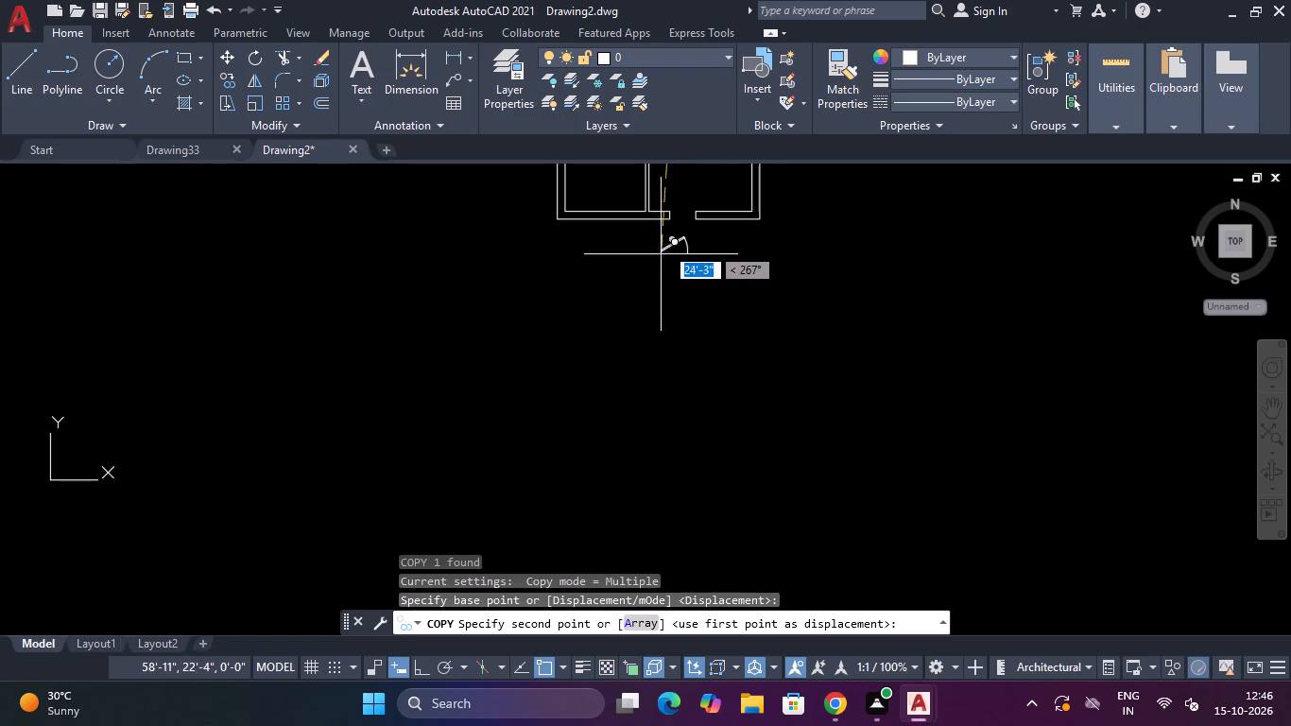
scroll(669, 222, "up", 3)
left_click(674, 207)
scroll(674, 208, "down", 6)
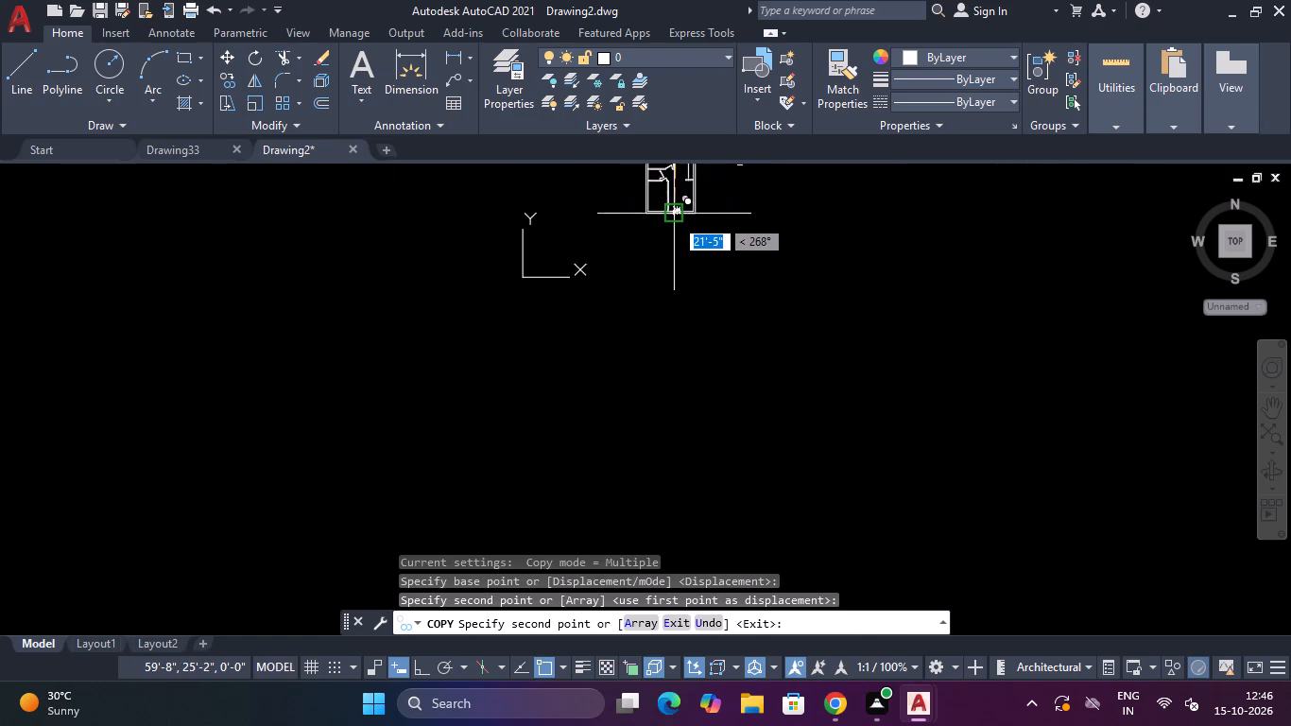
scroll(674, 216, "down", 4)
scroll(664, 181, "up", 4)
key("Escape")
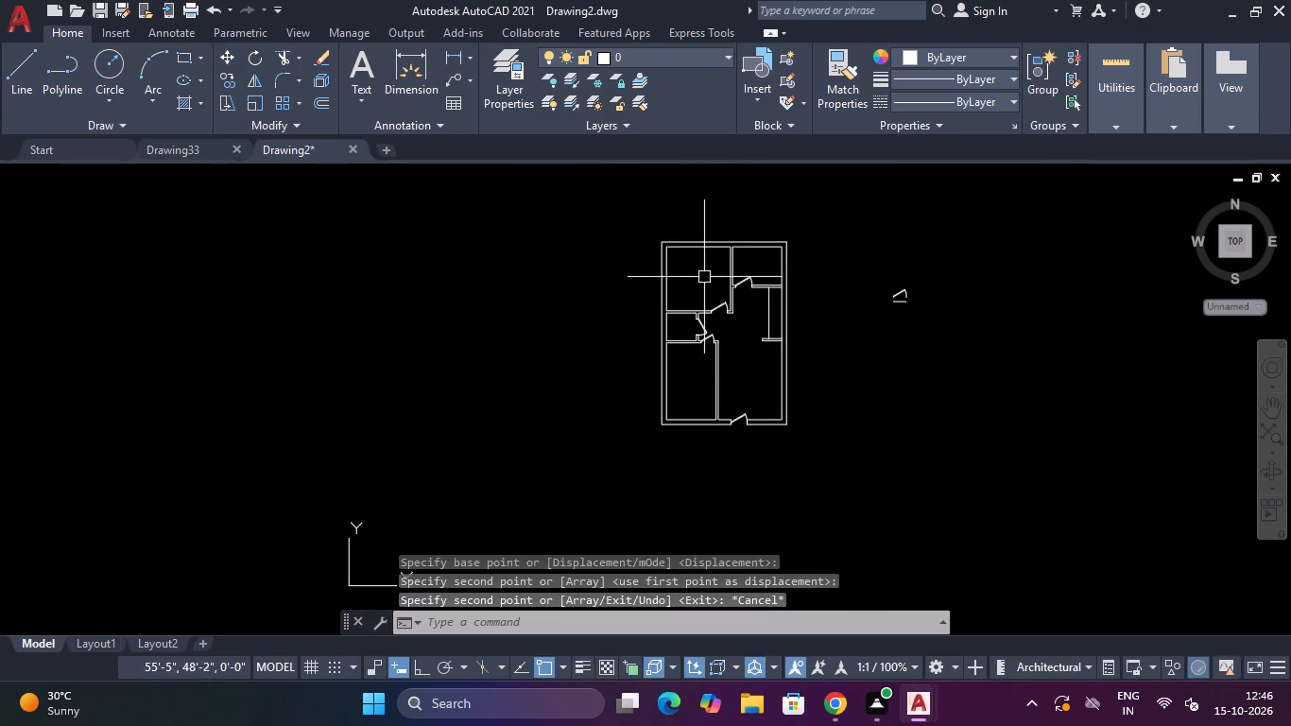
Flip the door in the upper-left room's bottom-wall opening horizontally so its hinge is on the right jamb.
scroll(707, 316, "up", 4)
left_click(770, 264)
scroll(778, 277, "up", 2)
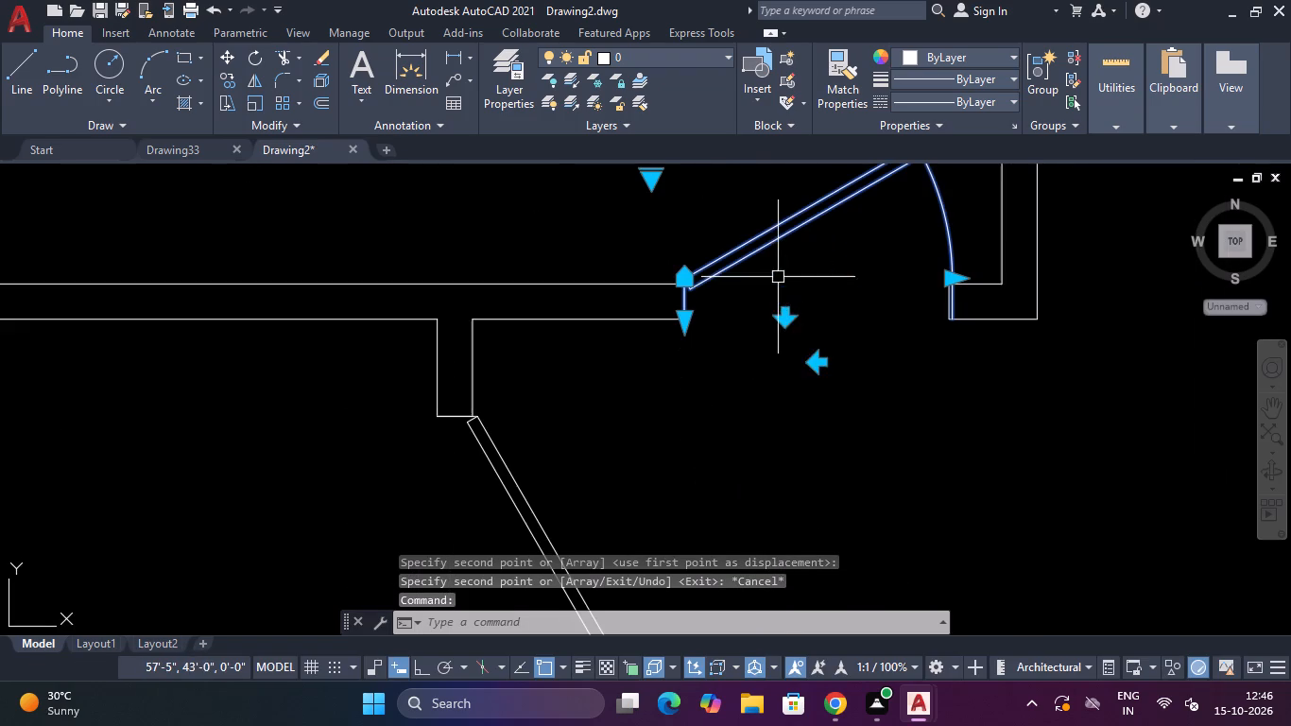
left_click(823, 354)
key("Escape")
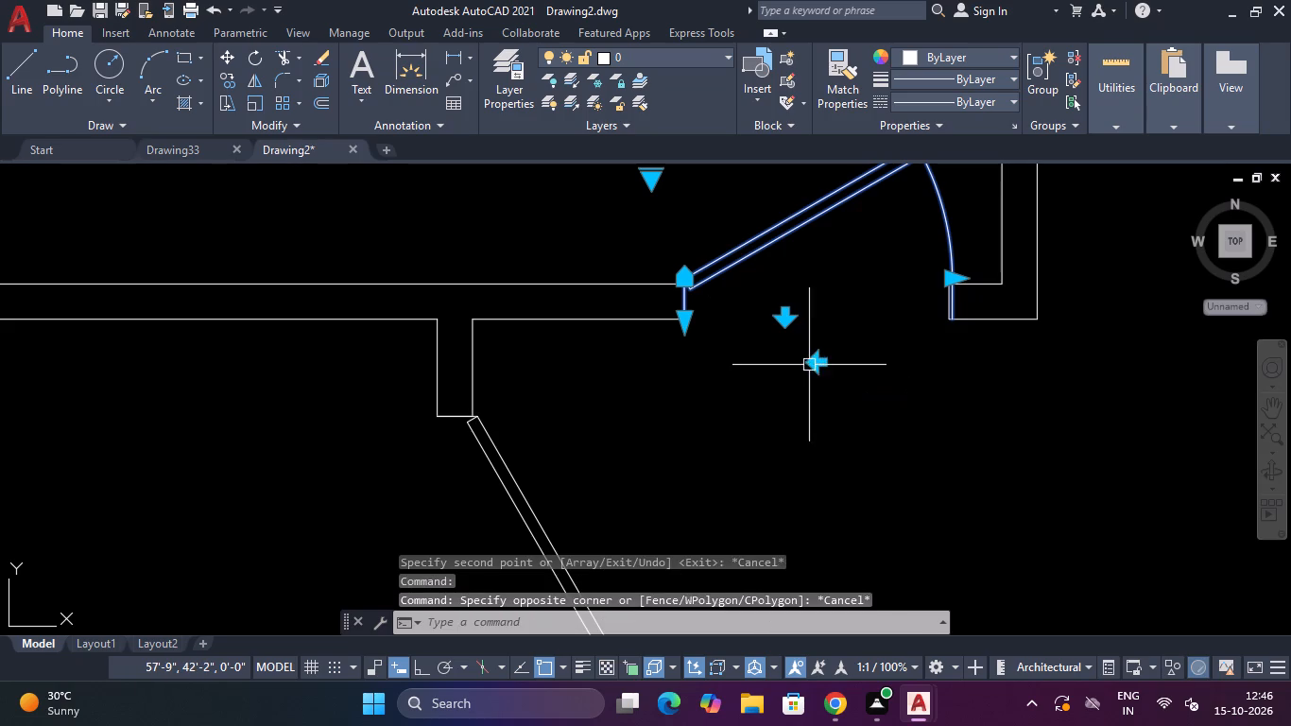
left_click(817, 362)
scroll(811, 369, "down", 4)
key("Escape")
Flip the small middle-left room's door both ways so it hinges at the lower wall stub and swings into the room.
scroll(764, 406, "up", 4)
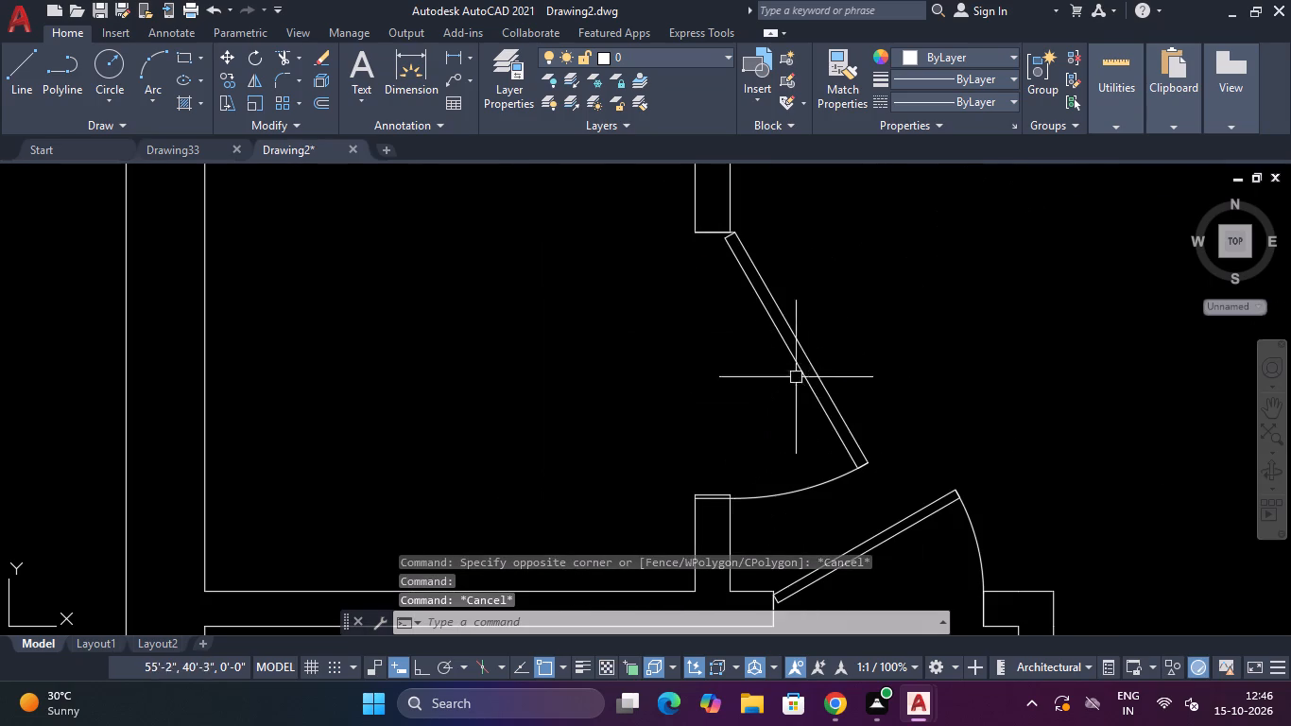
left_click(804, 370)
left_click(652, 361)
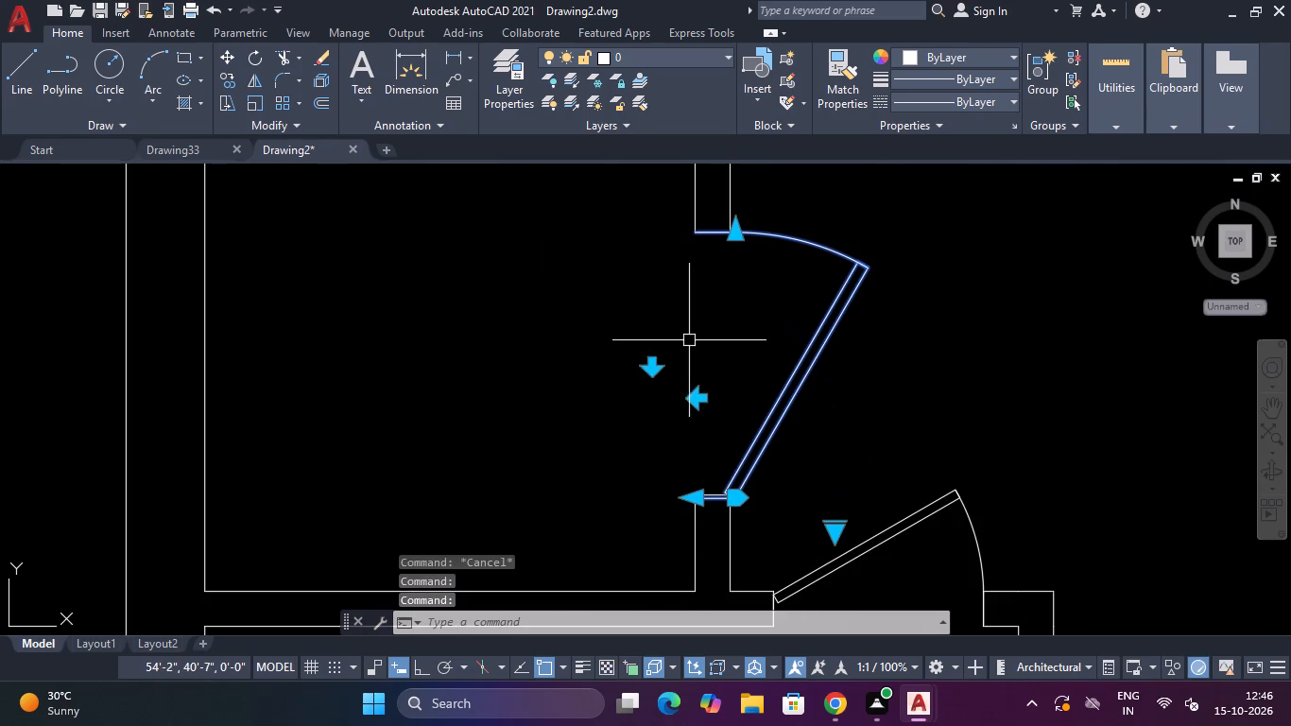
left_click(692, 393)
scroll(766, 323, "down", 4)
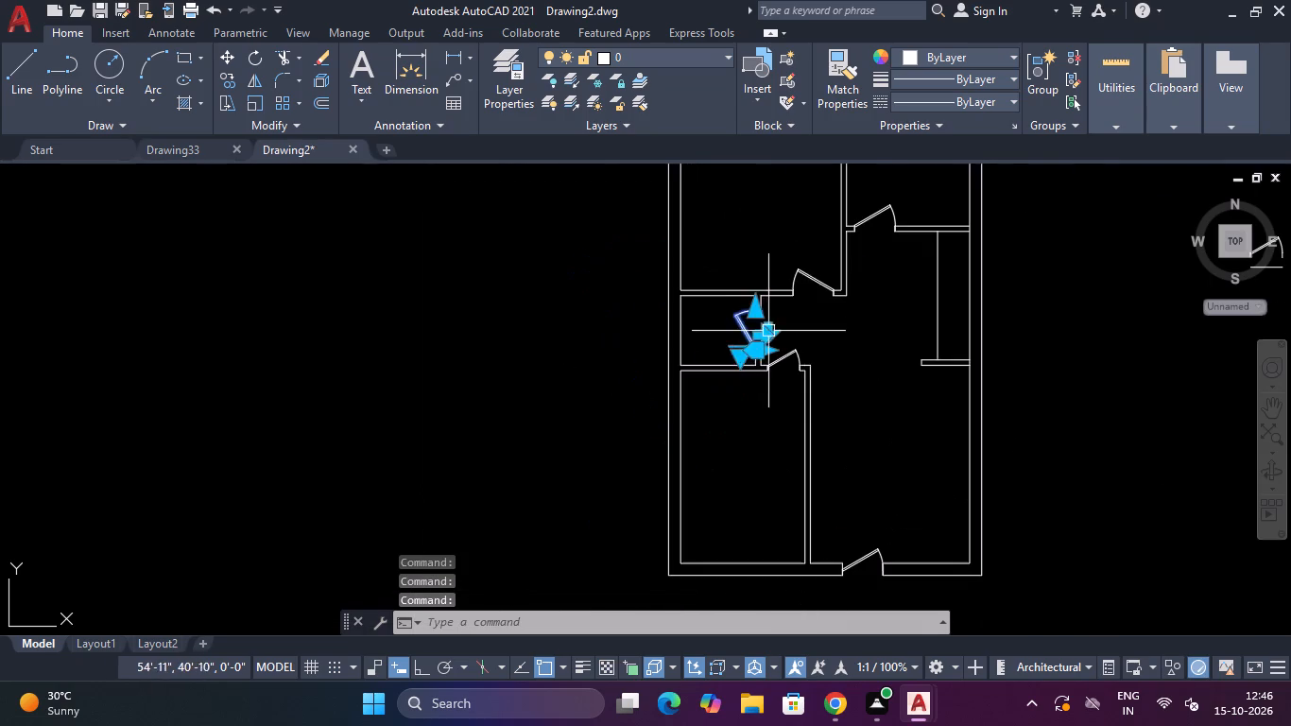
key("Escape")
Flip the lower-left room's door both ways so it hinges on the right jamb and swings down into the room.
scroll(788, 351, "up", 3)
left_click(801, 355)
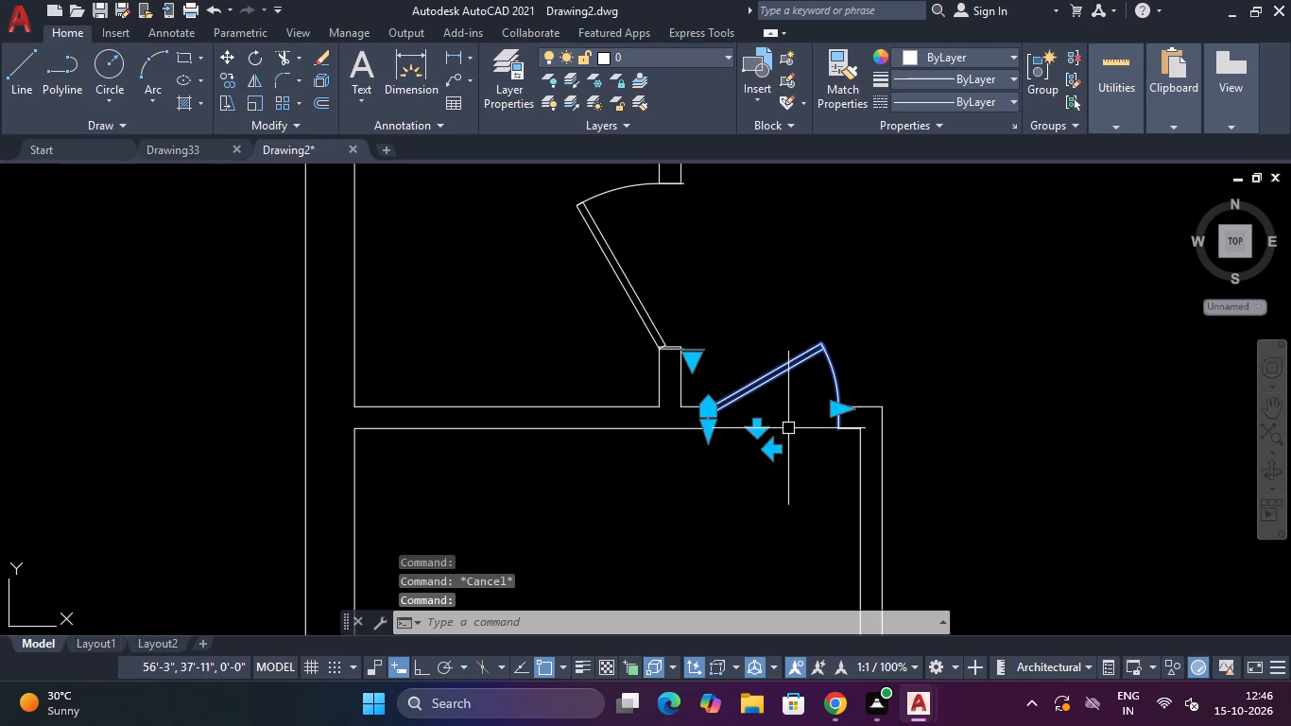
left_click(762, 430)
key("Escape")
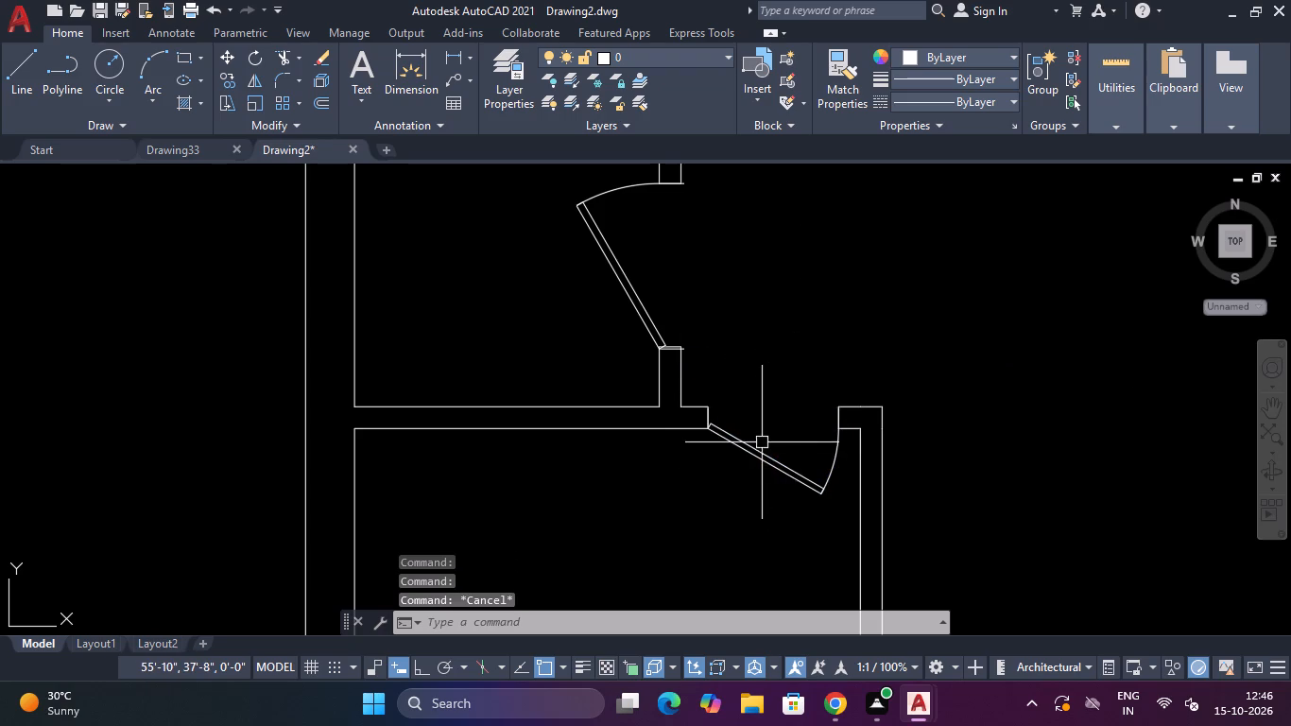
left_click(762, 445)
left_click(774, 389)
key("Escape")
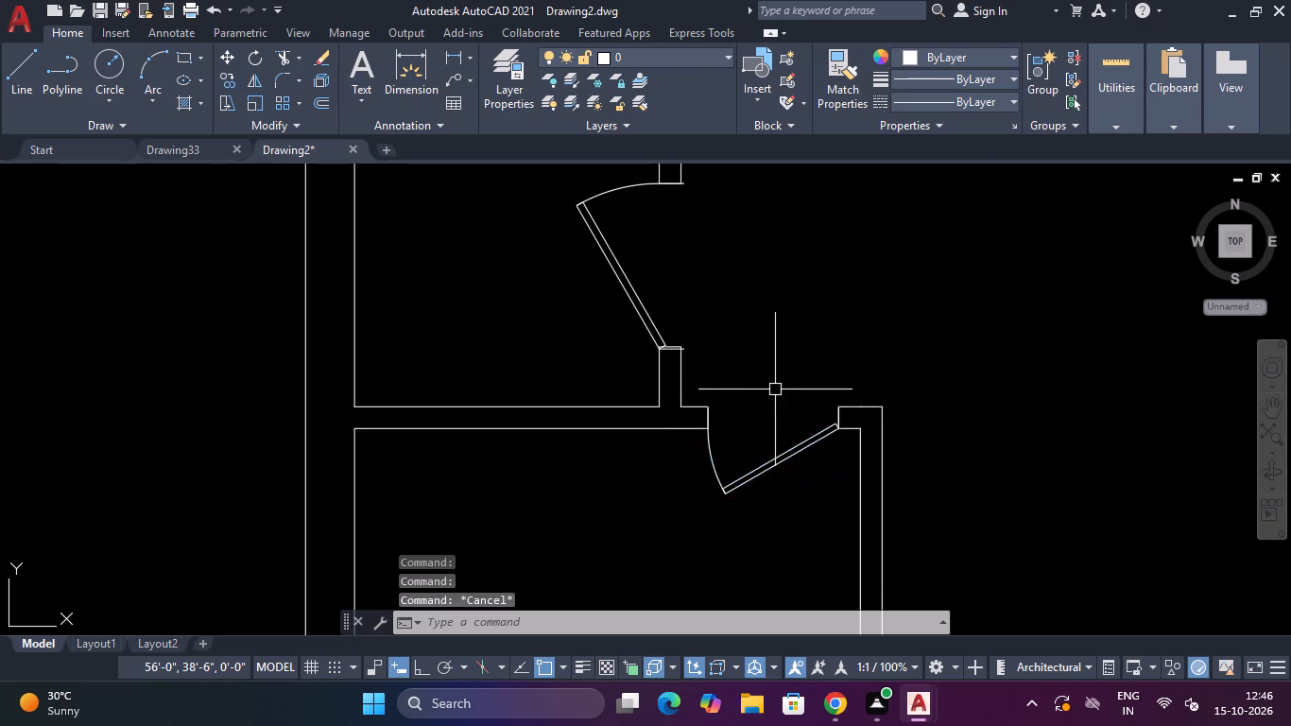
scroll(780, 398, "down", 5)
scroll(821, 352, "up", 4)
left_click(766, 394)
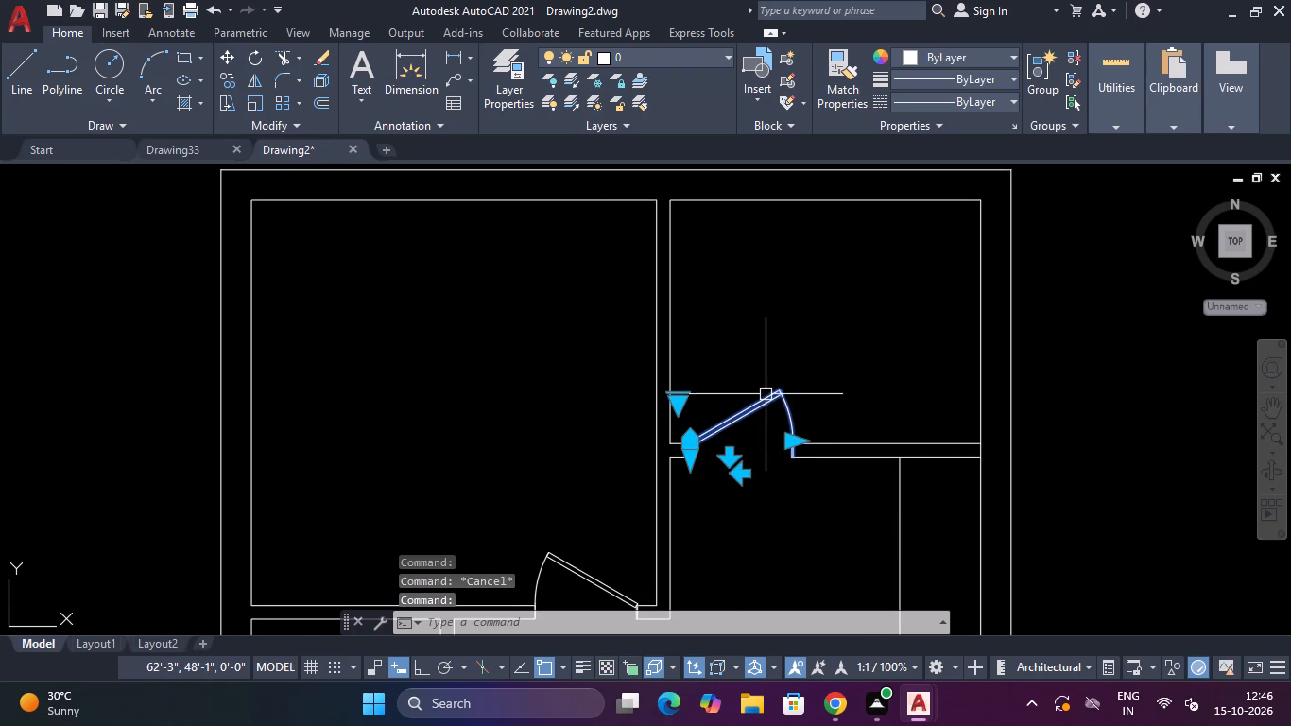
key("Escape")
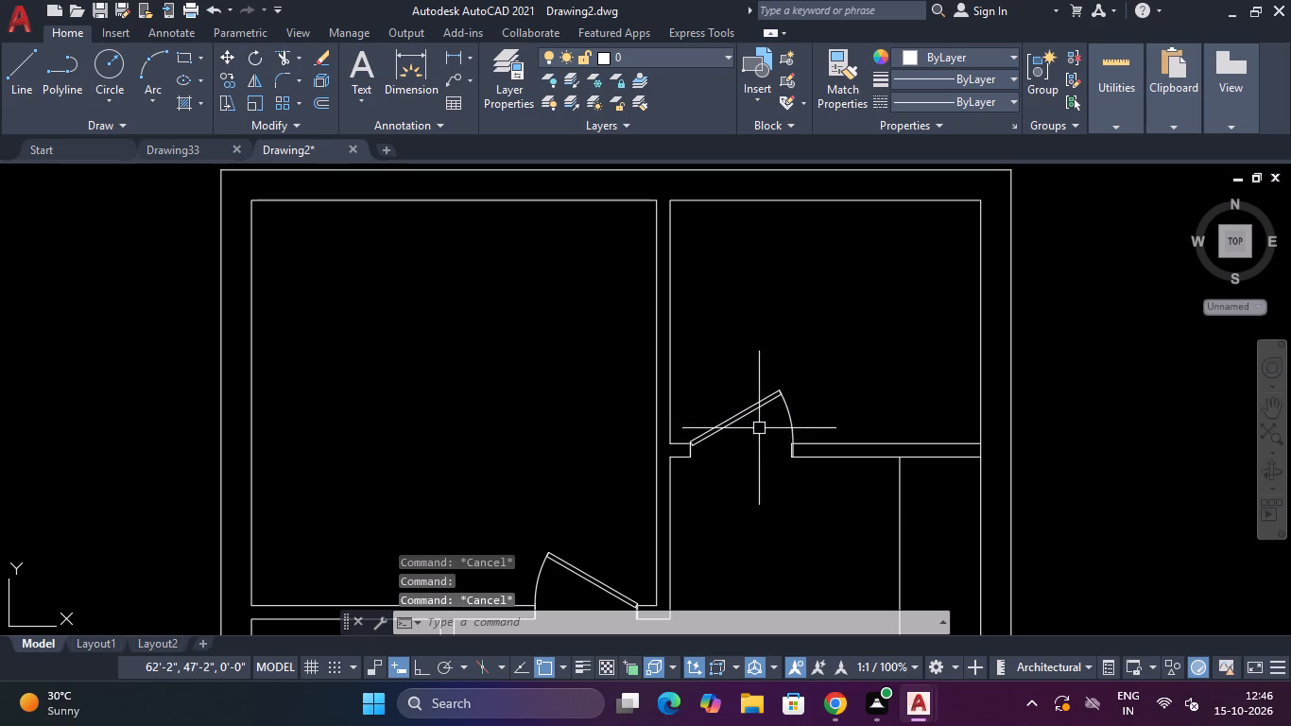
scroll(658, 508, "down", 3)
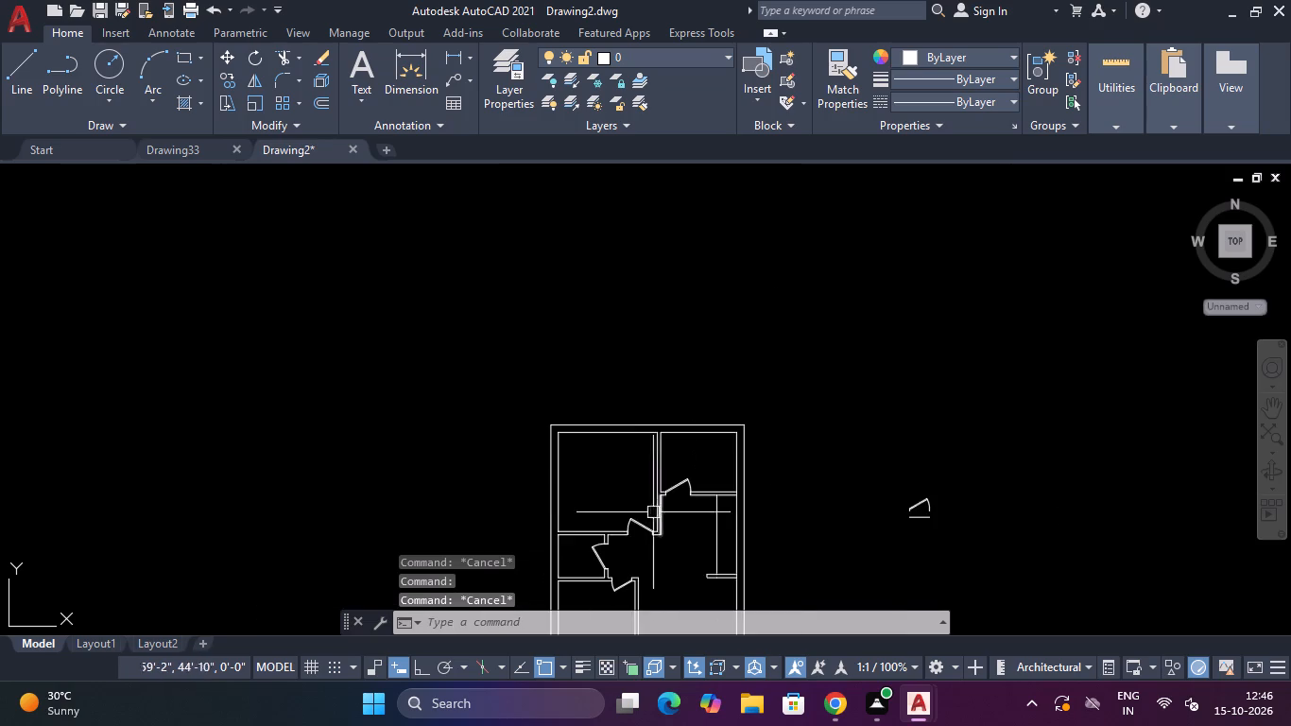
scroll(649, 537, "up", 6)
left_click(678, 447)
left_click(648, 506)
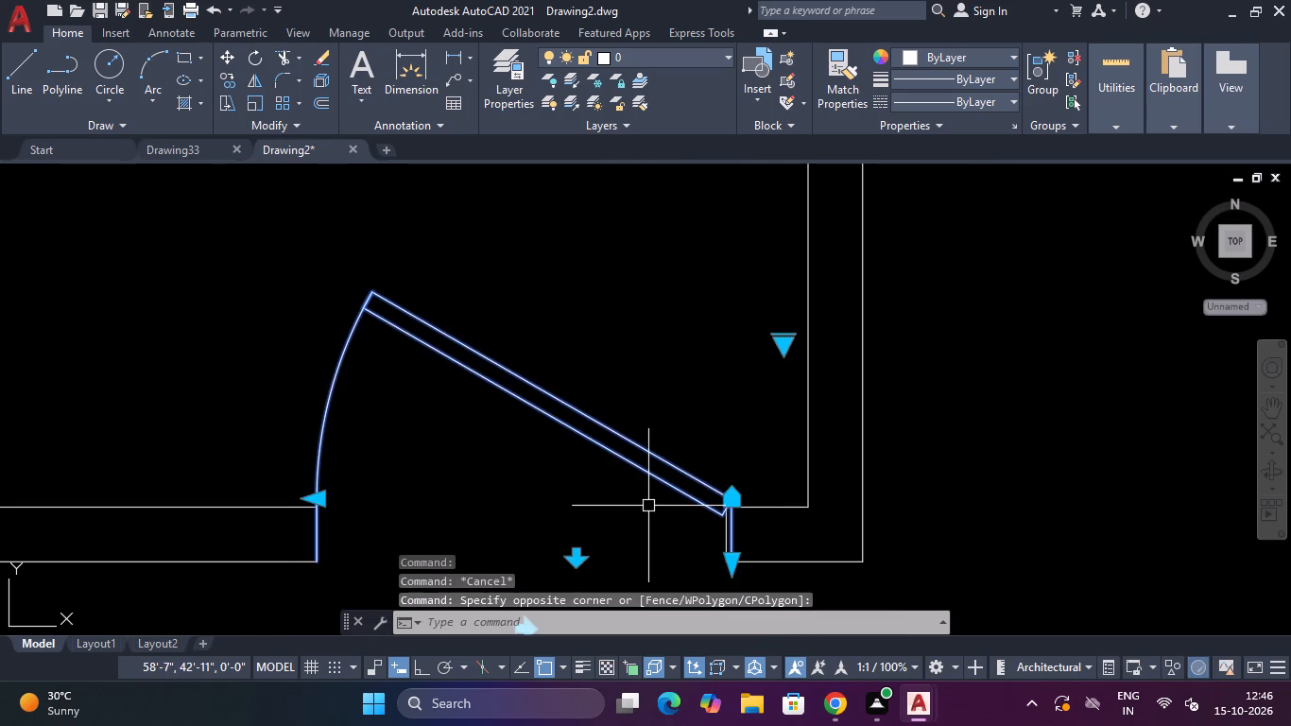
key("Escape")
Trim the right wall stub's end lines that overlap the door's hinge side in the upper-left room's bottom-wall opening.
scroll(718, 515, "up", 5)
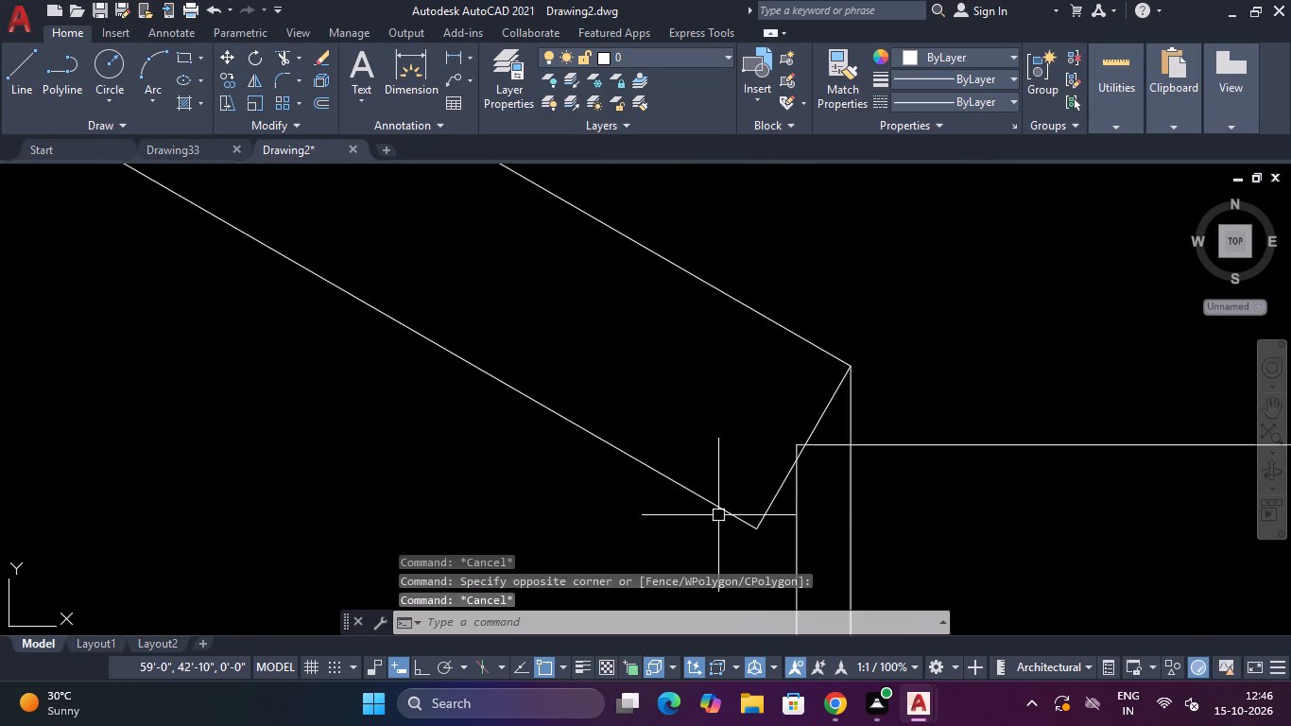
type("TR")
key("space")
scroll(774, 458, "up", 5)
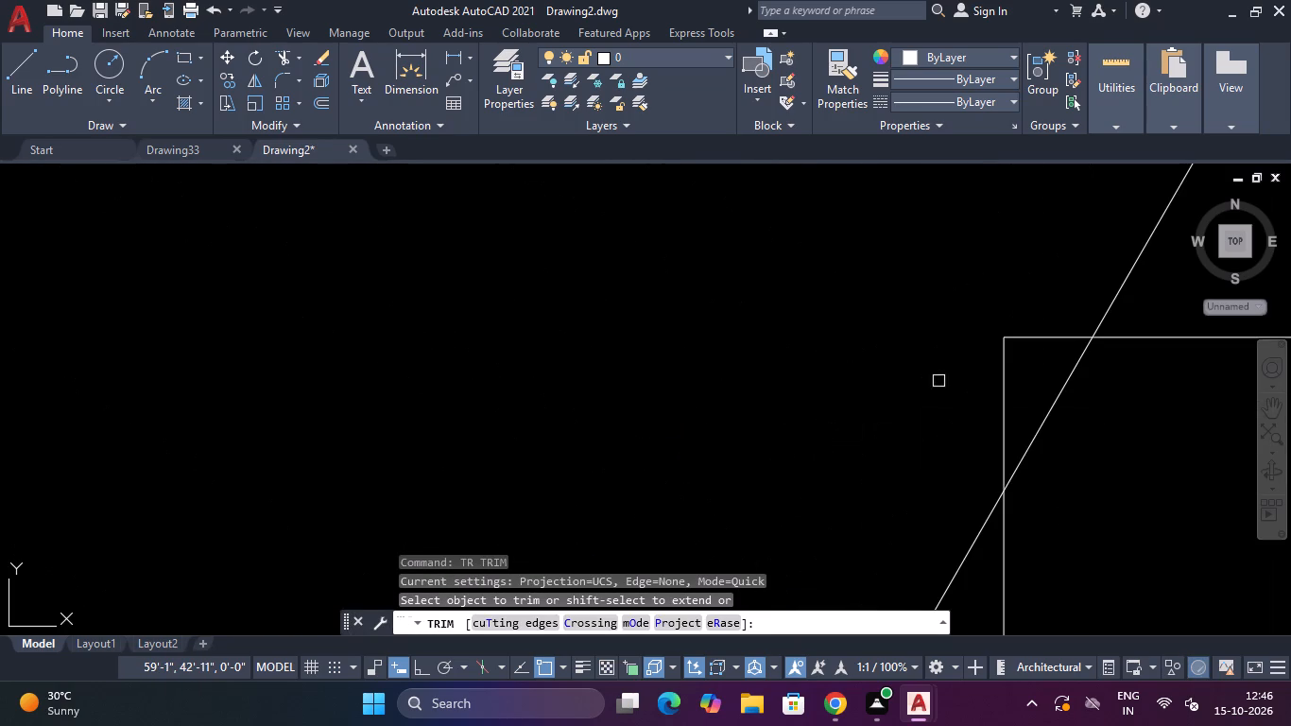
left_click(1081, 299)
left_click(992, 378)
scroll(1012, 346, "down", 5)
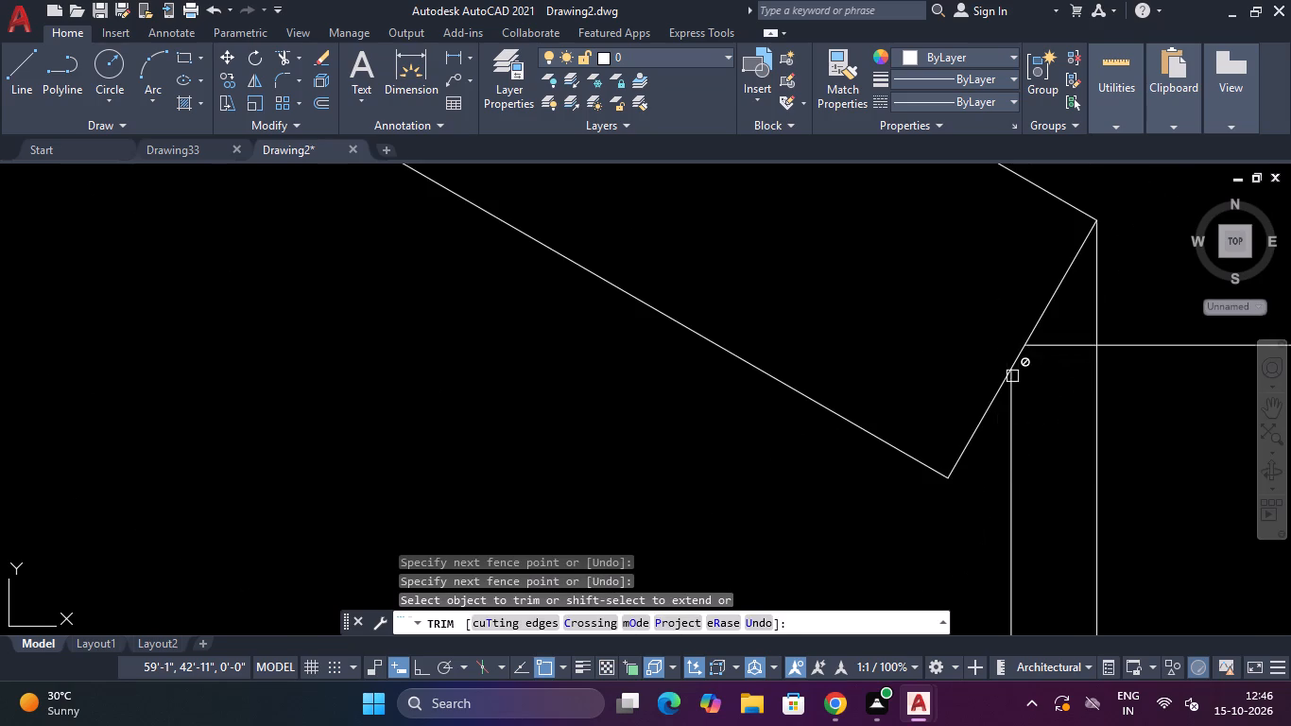
left_click(1036, 469)
left_click(994, 491)
left_click(1081, 320)
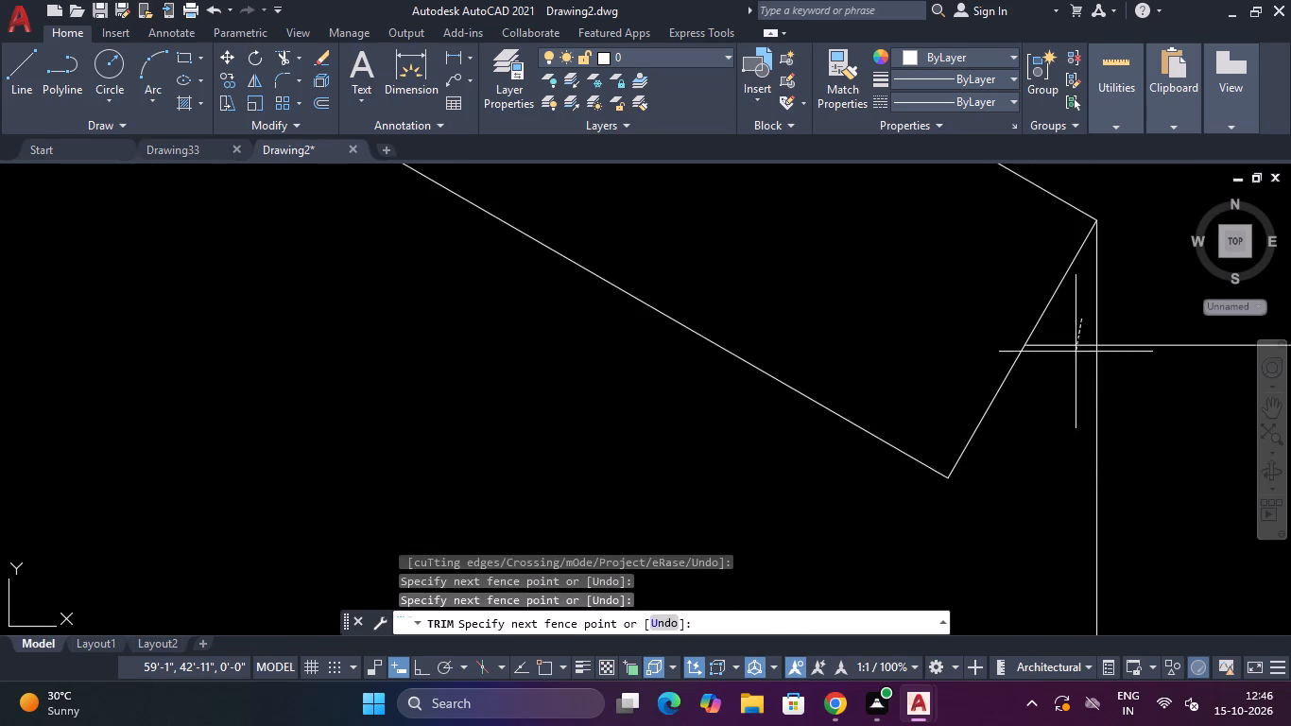
left_click(1063, 392)
scroll(1064, 392, "down", 6)
scroll(1055, 475, "up", 6)
left_click_drag(1089, 461, 1093, 475)
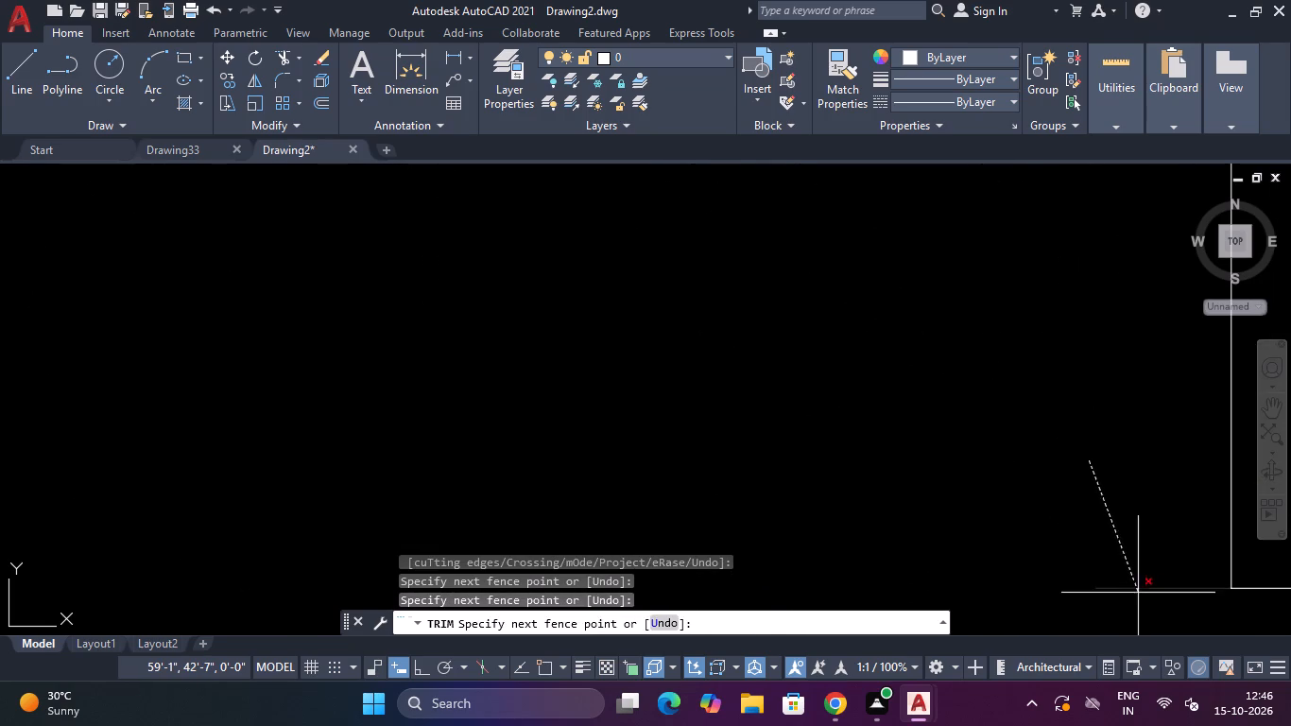
left_click(1138, 594)
scroll(1138, 561, "down", 6)
key("Escape")
key("Escape")
Draw a line closing the right wall stub's end at the door hinge in the upper-left room's bottom-wall opening.
key("l")
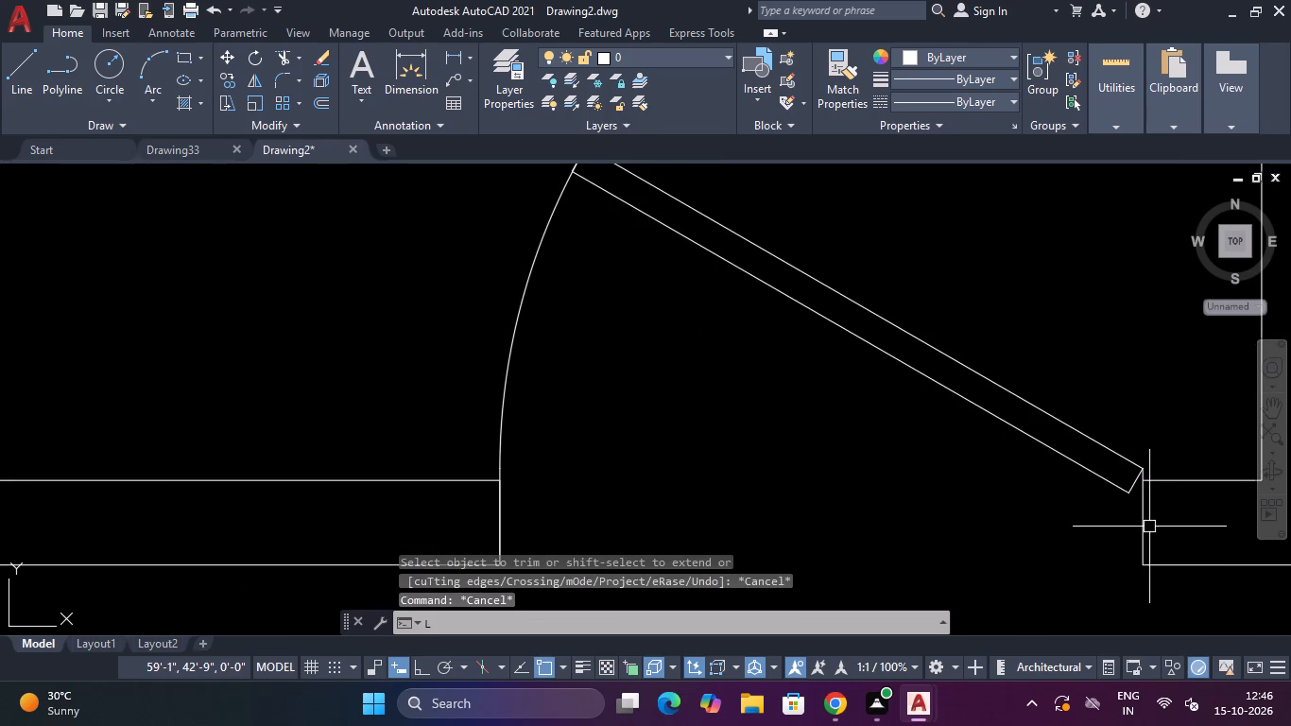
key("space")
scroll(1146, 527, "up", 2)
scroll(1143, 516, "down", 5)
scroll(1146, 508, "up", 4)
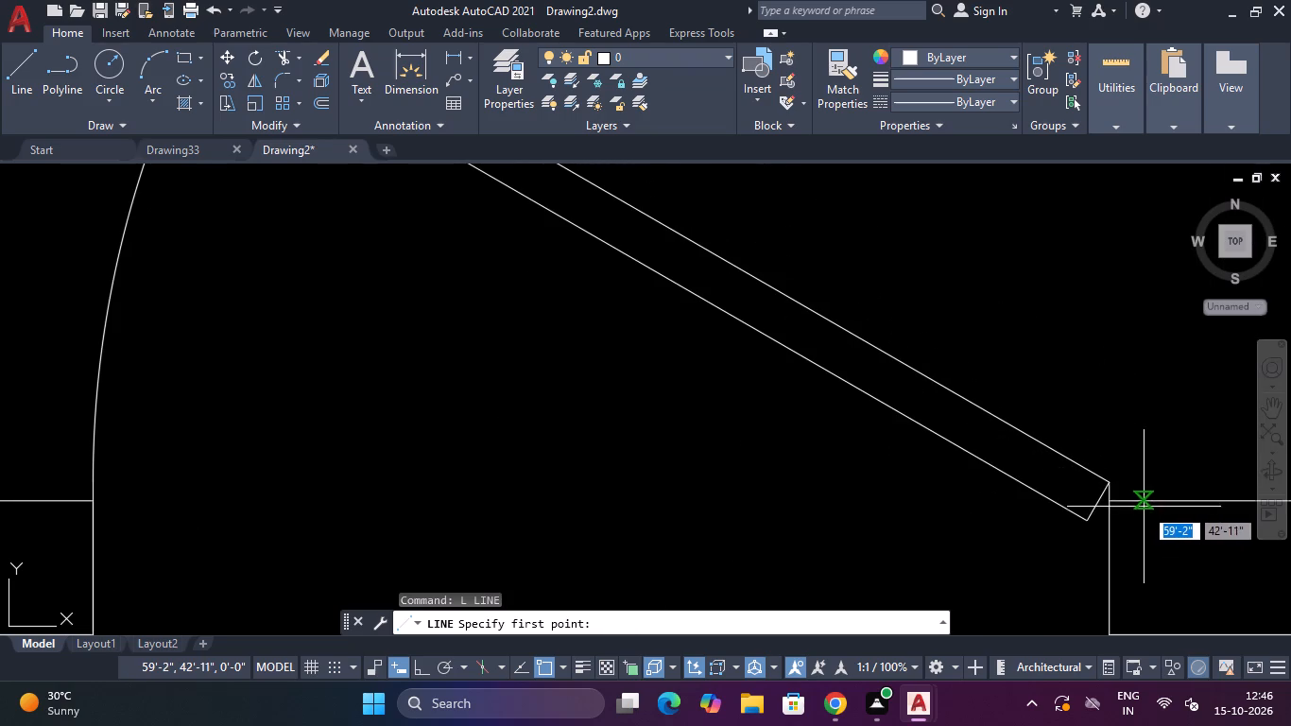
left_click(1111, 506)
scroll(1111, 514, "down", 5)
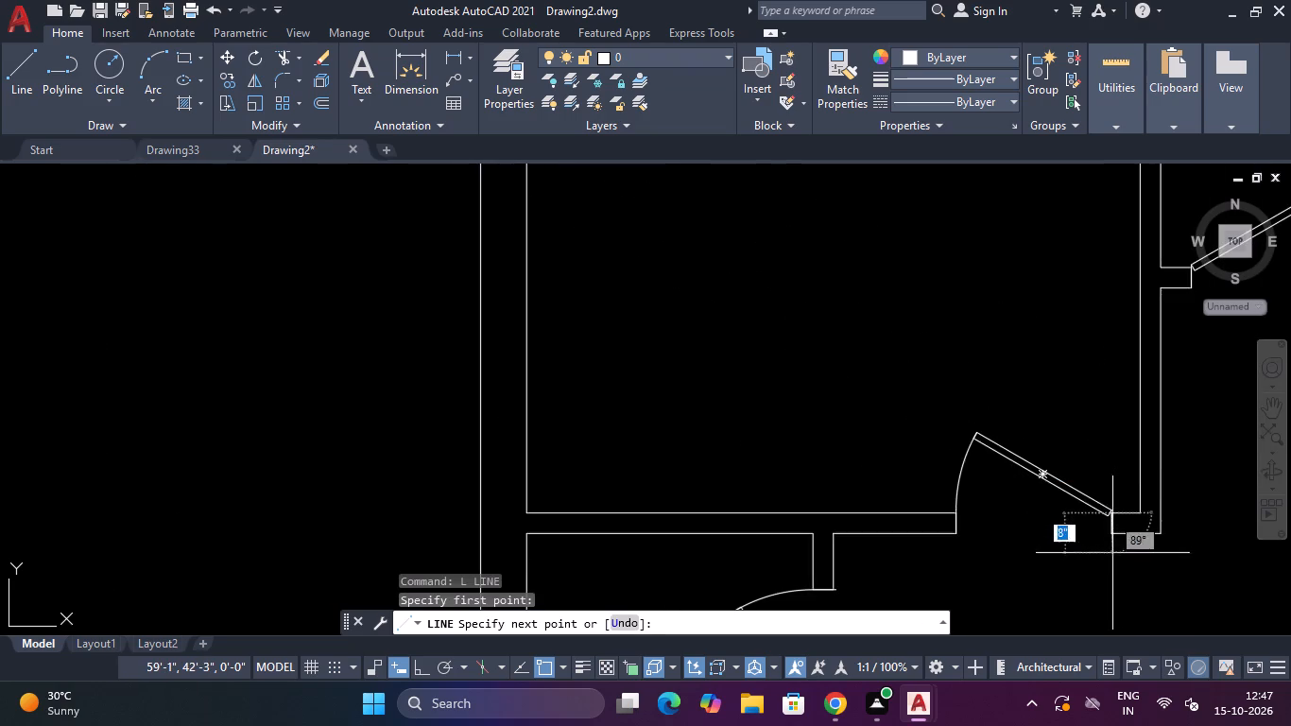
scroll(1112, 553, "up", 5)
left_click(1096, 357)
scroll(1096, 357, "down", 5)
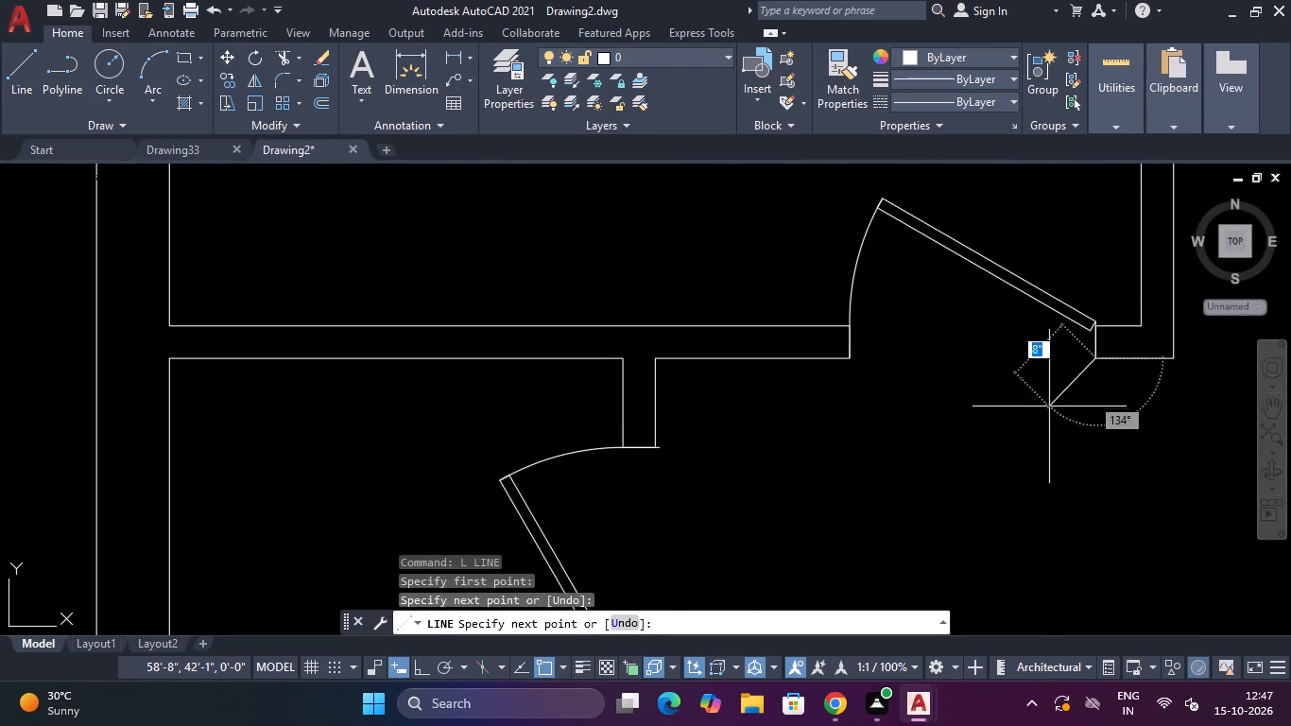
key("Escape")
Move the small middle-left room's door so its jamb end meets the outer top corner of the lower wall stub.
scroll(940, 410, "down", 6)
scroll(874, 446, "up", 5)
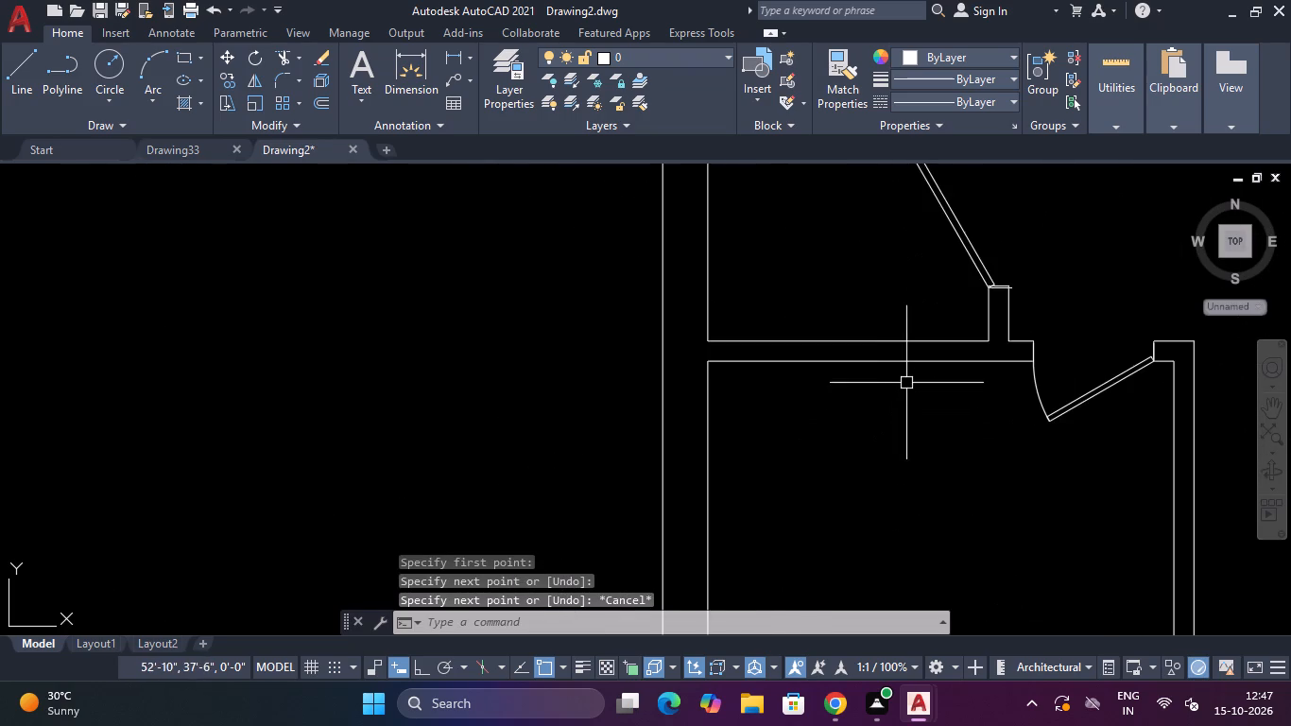
scroll(906, 377, "down", 4)
scroll(919, 354, "up", 5)
left_click(946, 369)
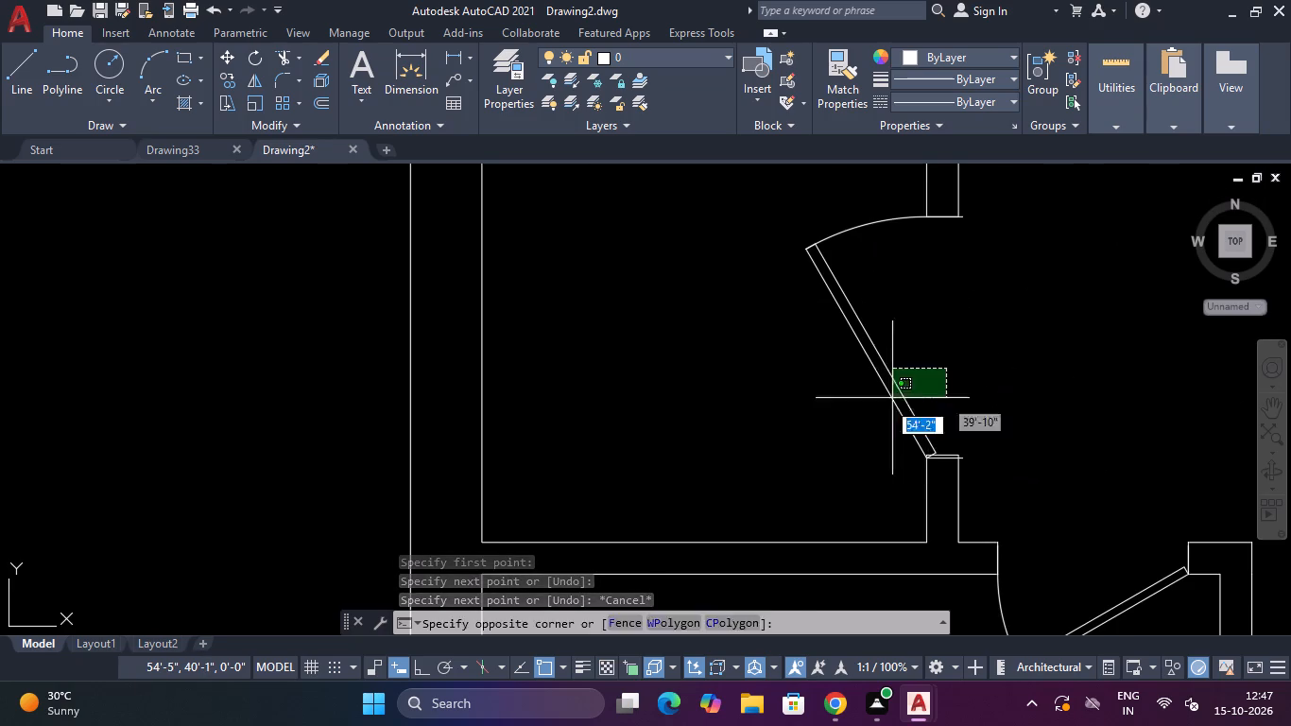
left_click(851, 421)
type("M")
key("space")
scroll(987, 471, "up", 4)
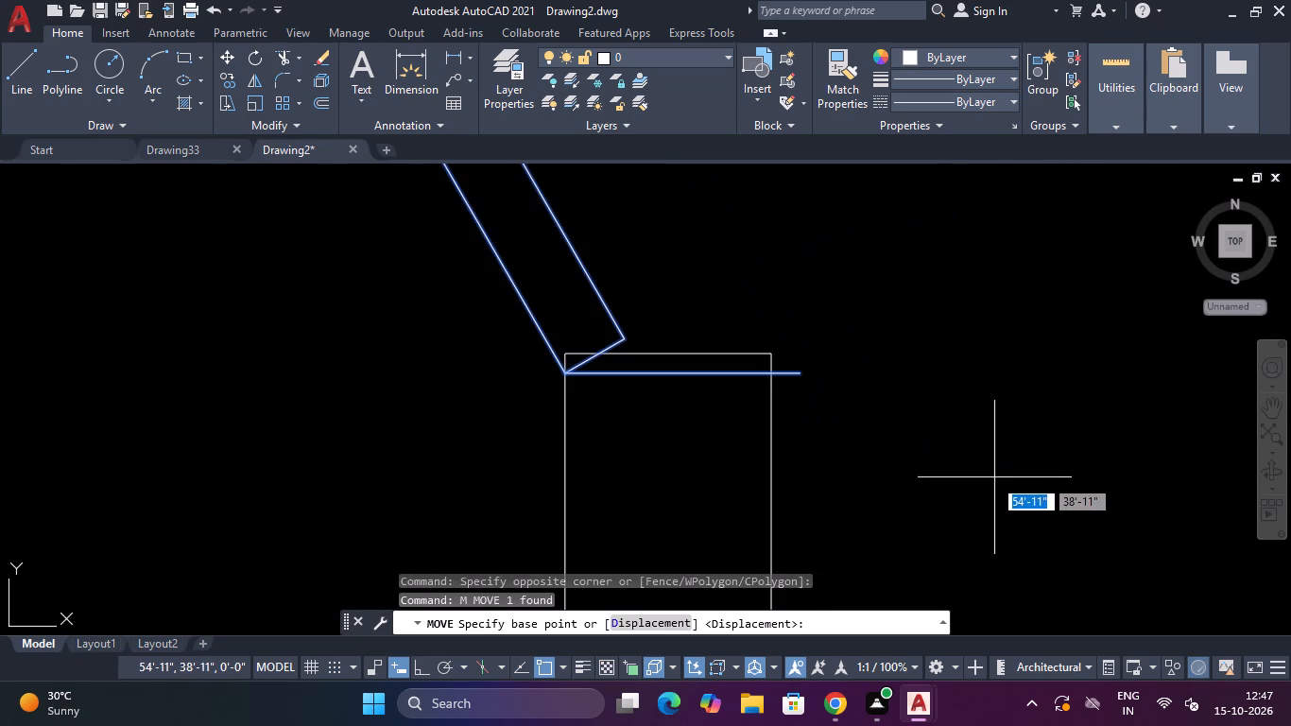
left_click(796, 372)
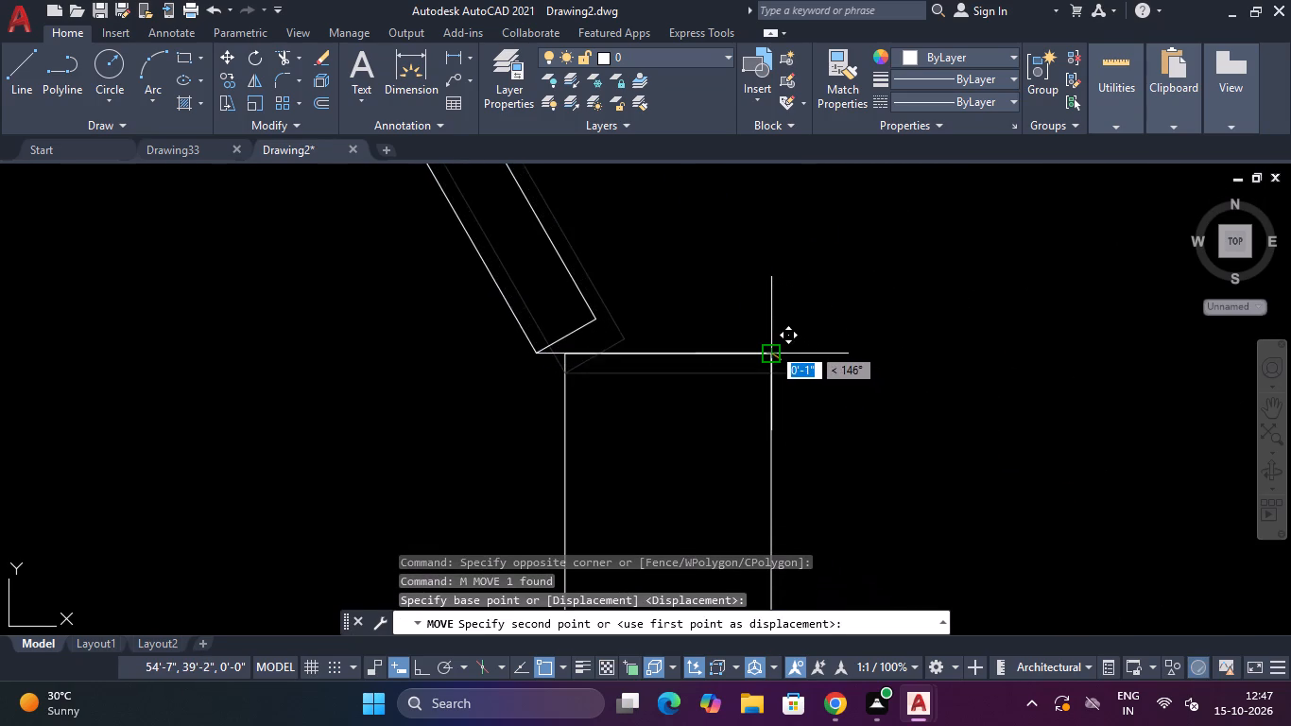
left_click(771, 346)
Draw a line across the upper wall stub of the middle-left room's opening, level with the door's jamb line.
scroll(771, 346, "down", 9)
scroll(768, 290, "up", 8)
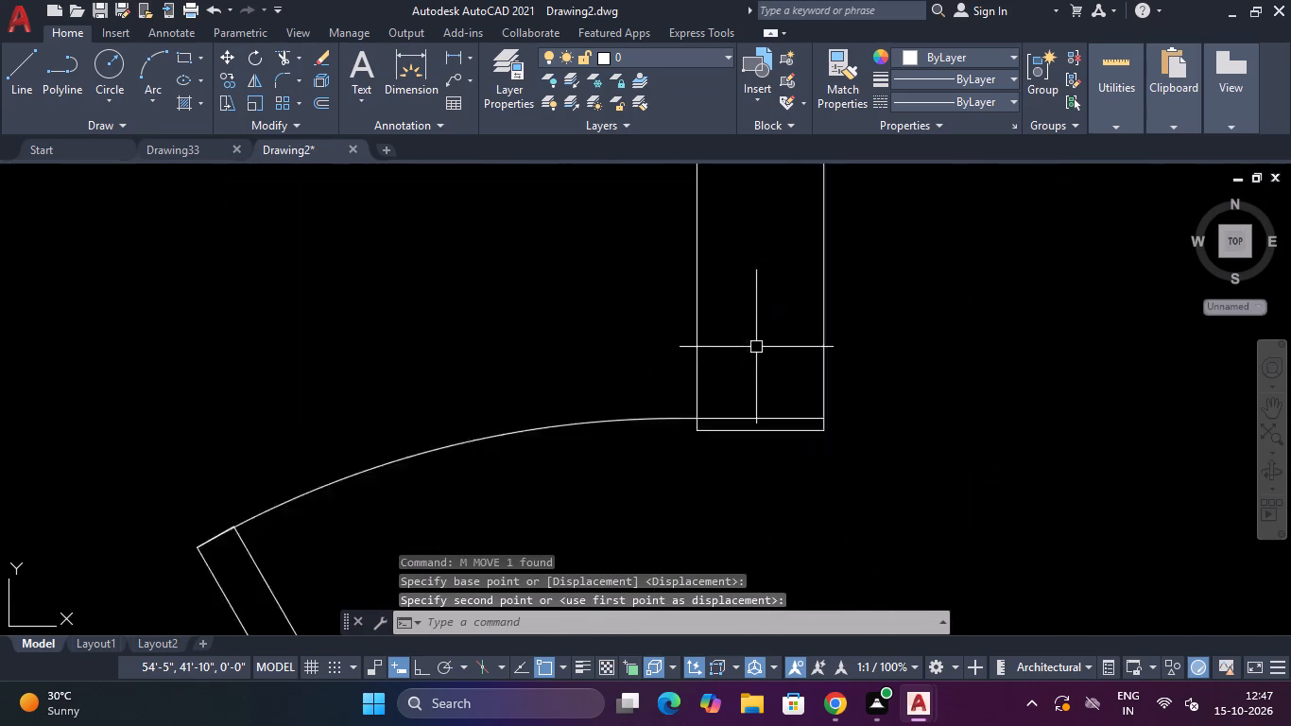
scroll(756, 348, "up", 2)
type("L;")
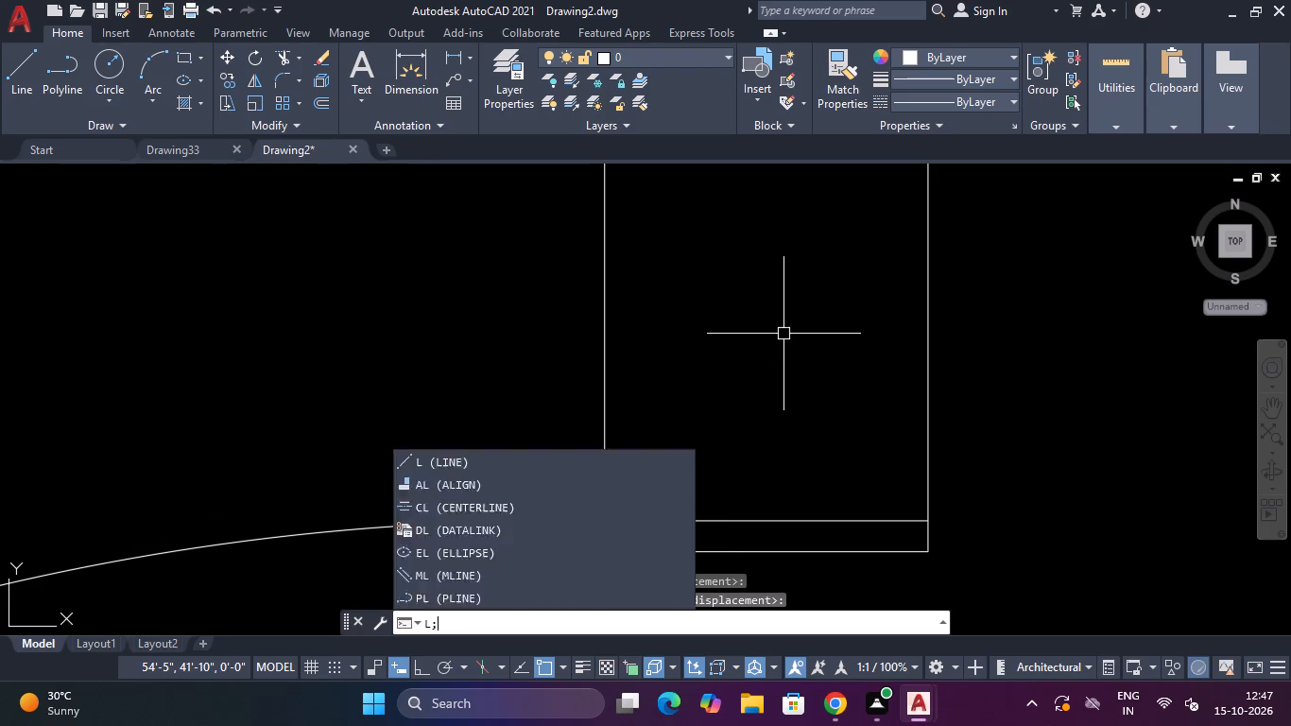
key("space")
key("Escape")
type("L")
key("space")
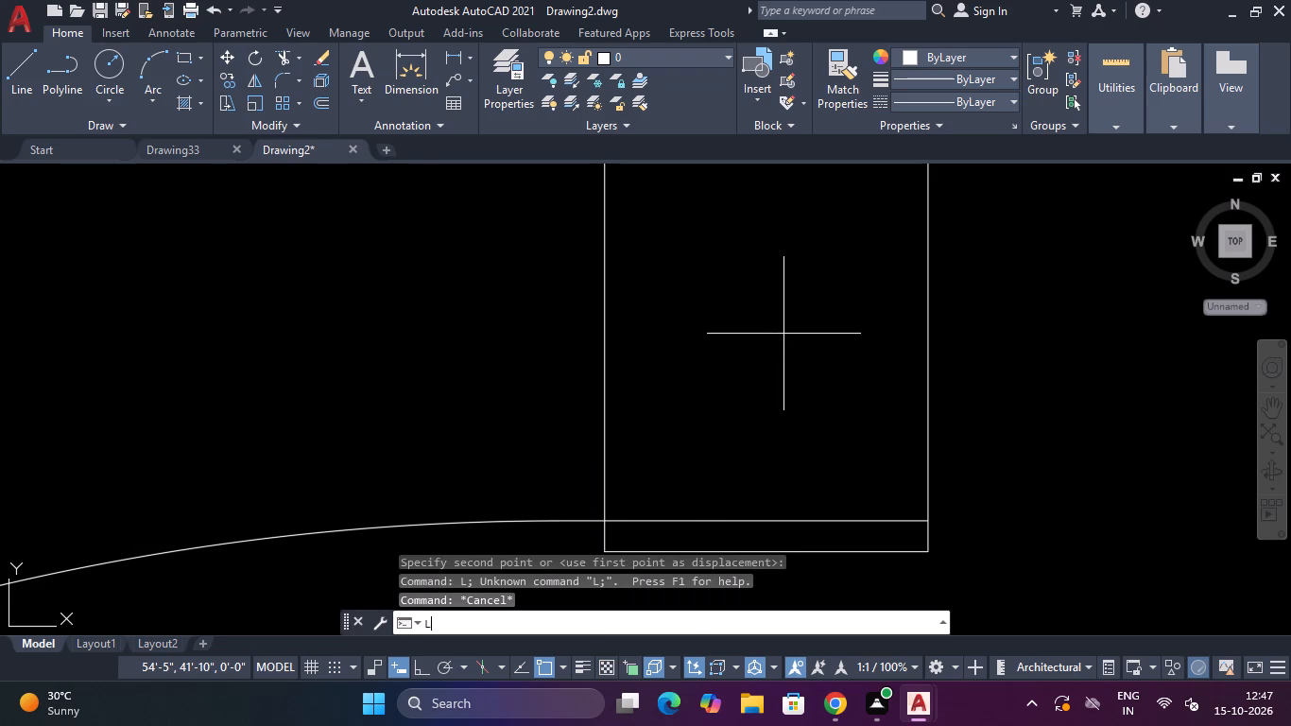
left_click(606, 518)
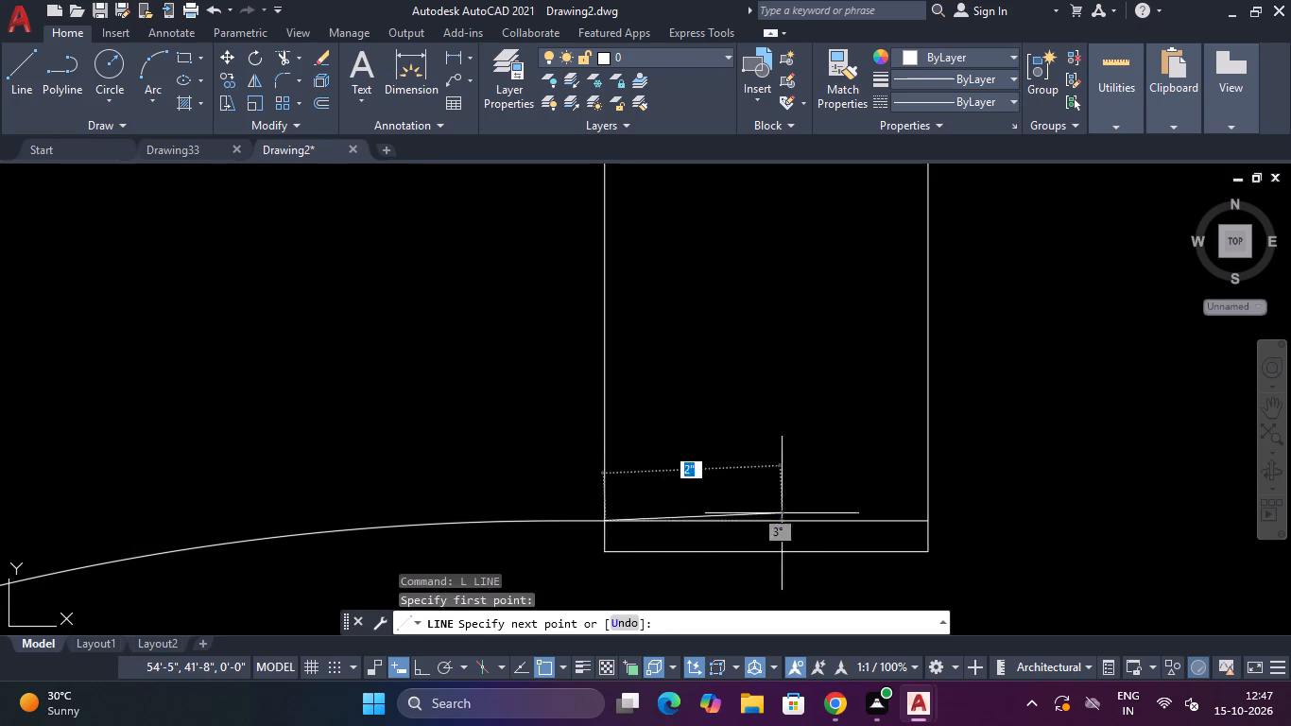
left_click(933, 519)
key("Escape")
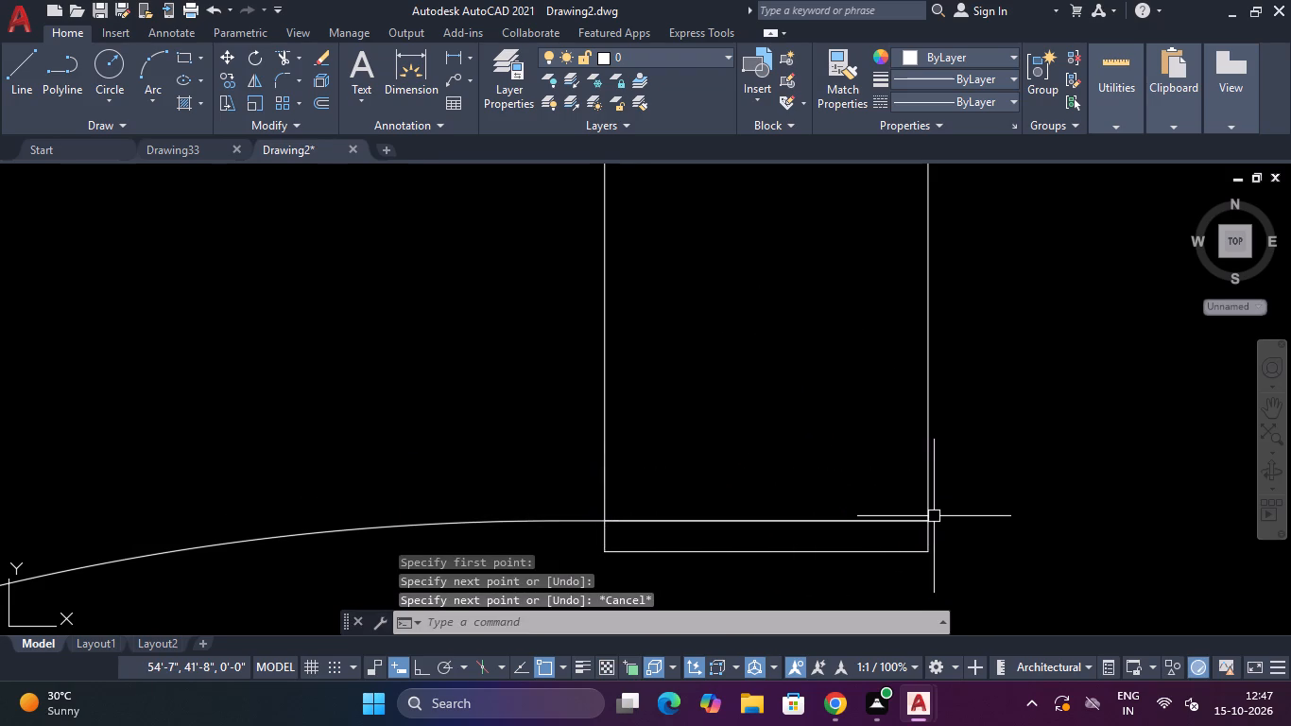
Trim the upper wall stub's end line and both side lines that project below the new jamb line.
type("TR")
key("space")
left_click(801, 552)
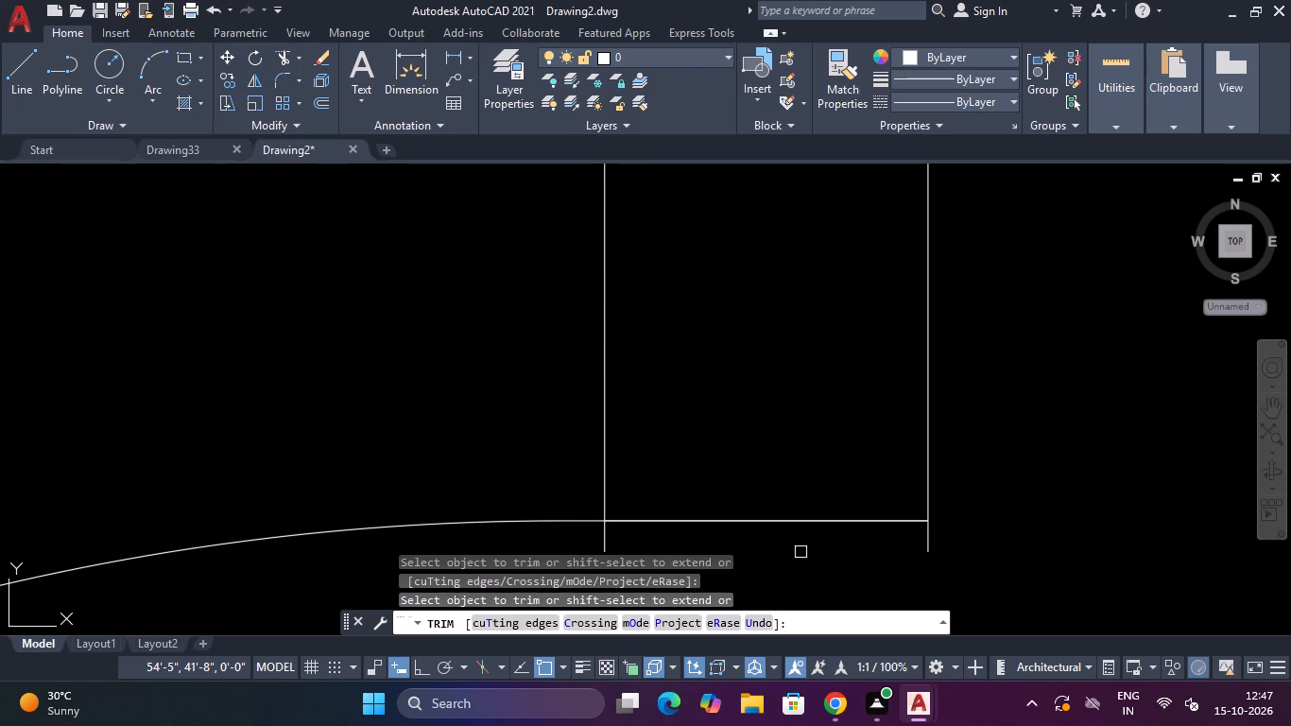
left_click(606, 541)
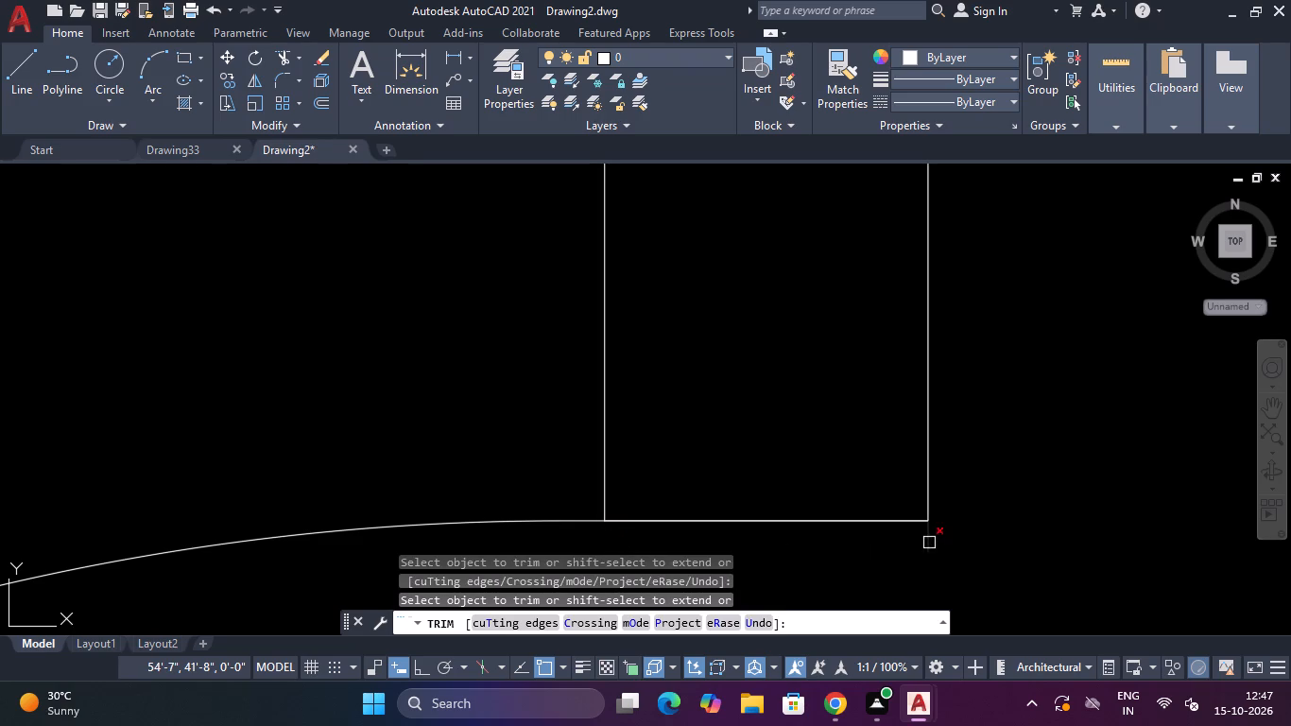
left_click(929, 543)
scroll(992, 503, "down", 9)
scroll(1087, 561, "down", 4)
scroll(1061, 546, "up", 5)
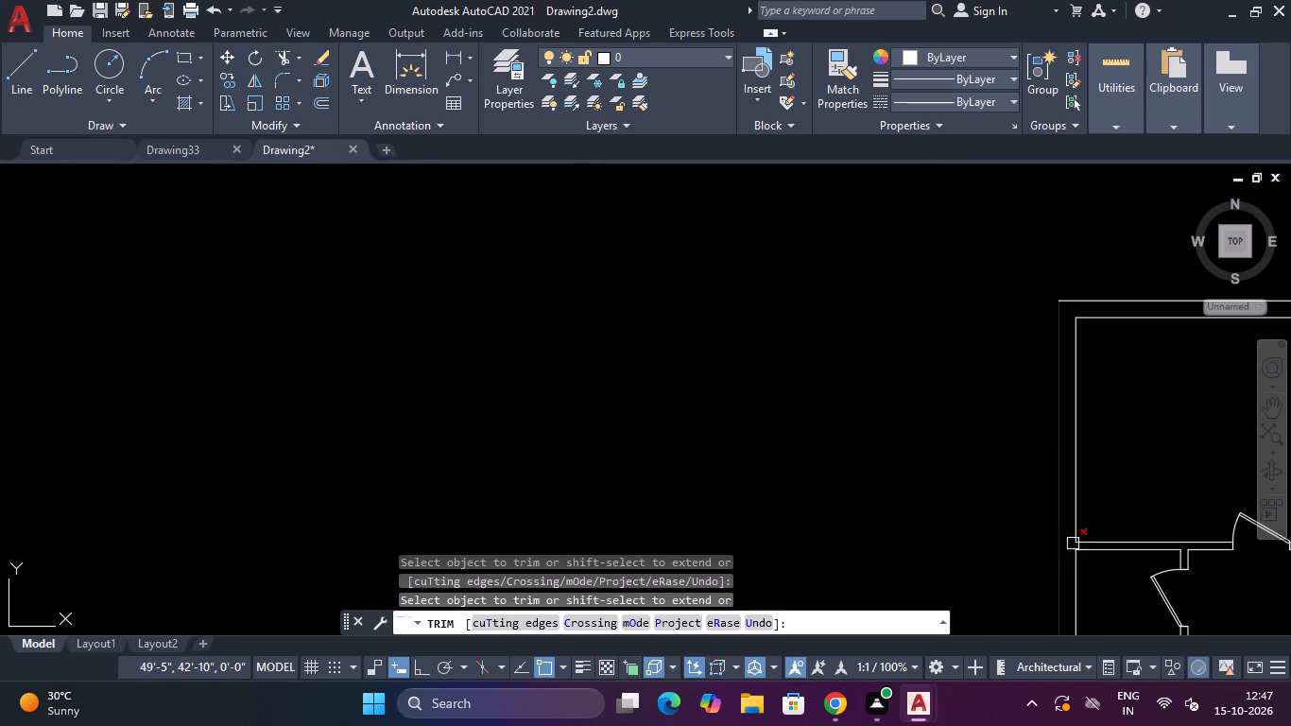
scroll(1171, 527, "down", 4)
scroll(1189, 562, "up", 5)
key("Escape")
key("Escape")
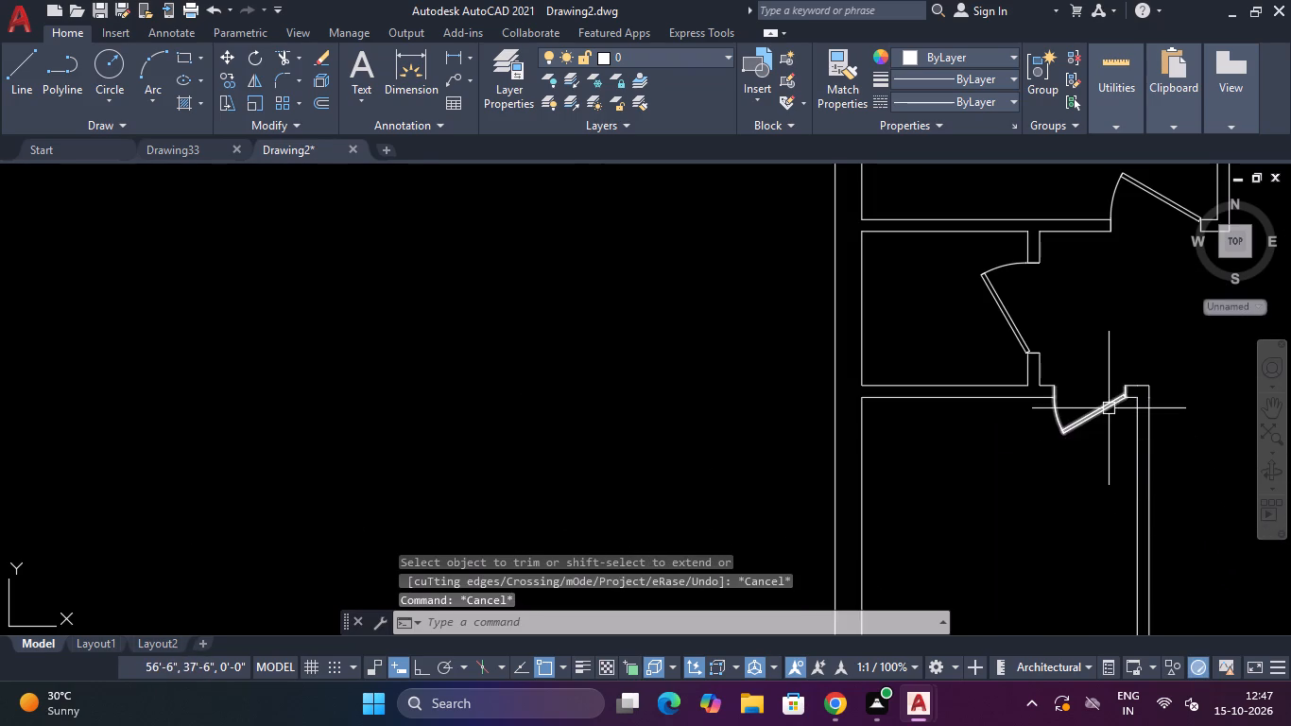
Move the lower-left room's door up so its jamb end meets the top corner of the right wall stub.
scroll(1107, 406, "up", 2)
scroll(971, 366, "up", 6)
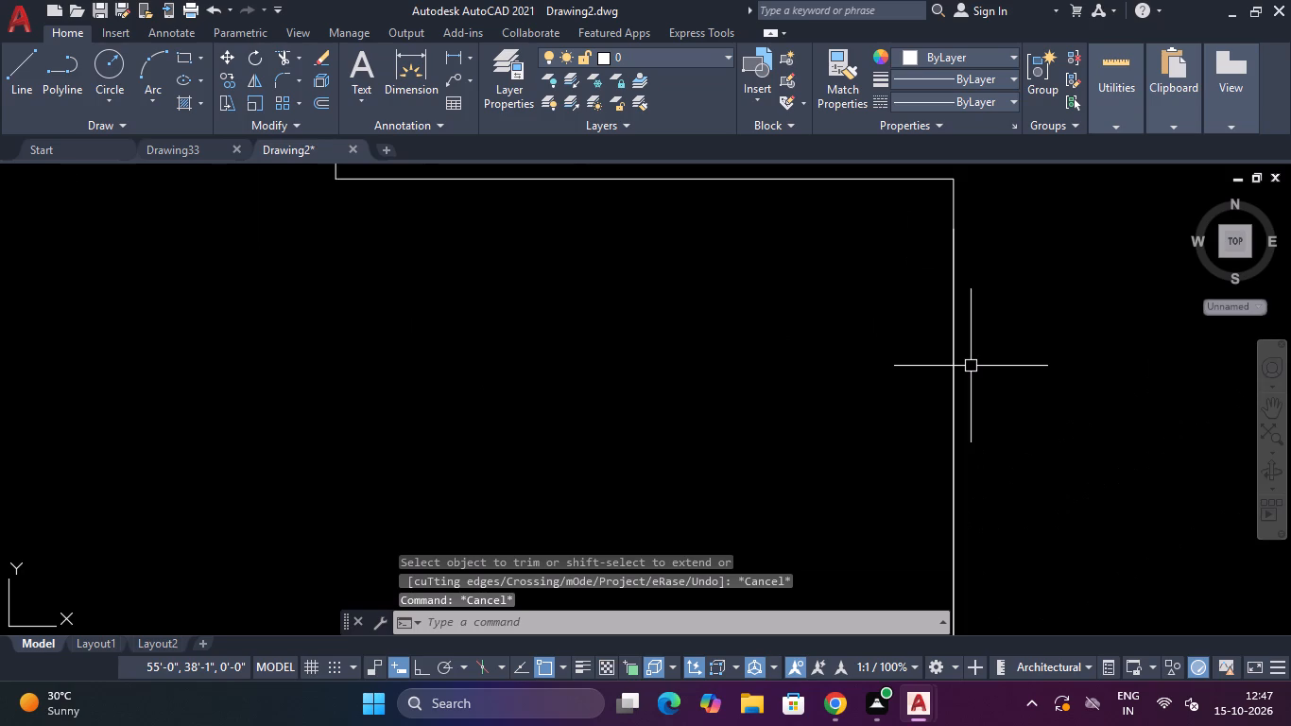
scroll(971, 366, "down", 6)
scroll(1026, 374, "up", 4)
scroll(1145, 403, "down", 5)
left_click(1134, 428)
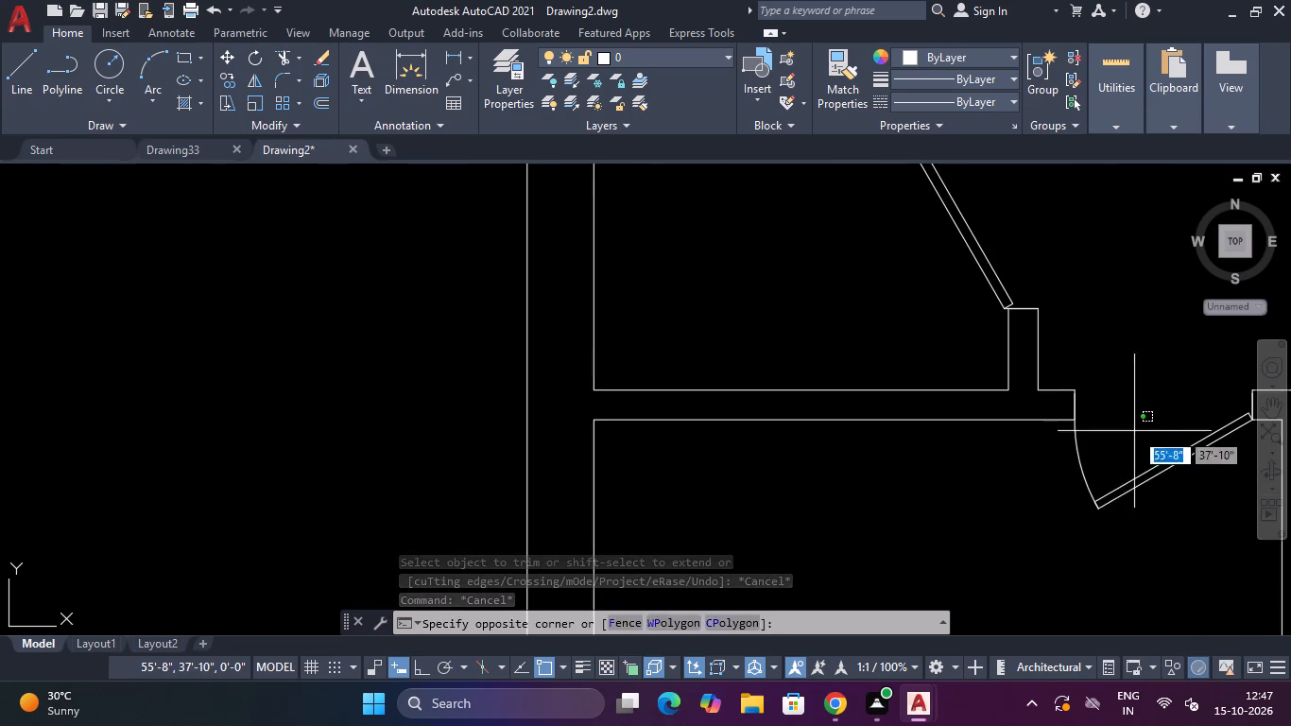
left_click(1059, 548)
scroll(1114, 466, "down", 4)
scroll(1129, 456, "up", 8)
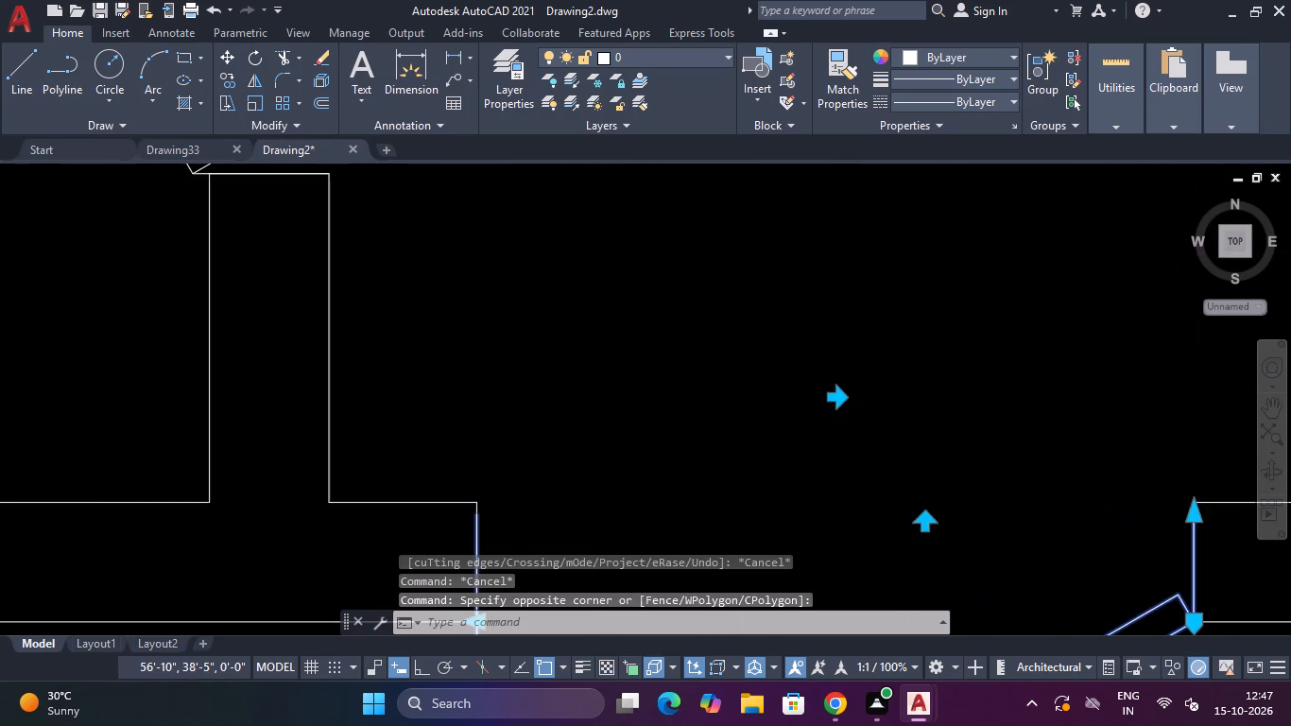
scroll(1193, 509, "up", 3)
key("m")
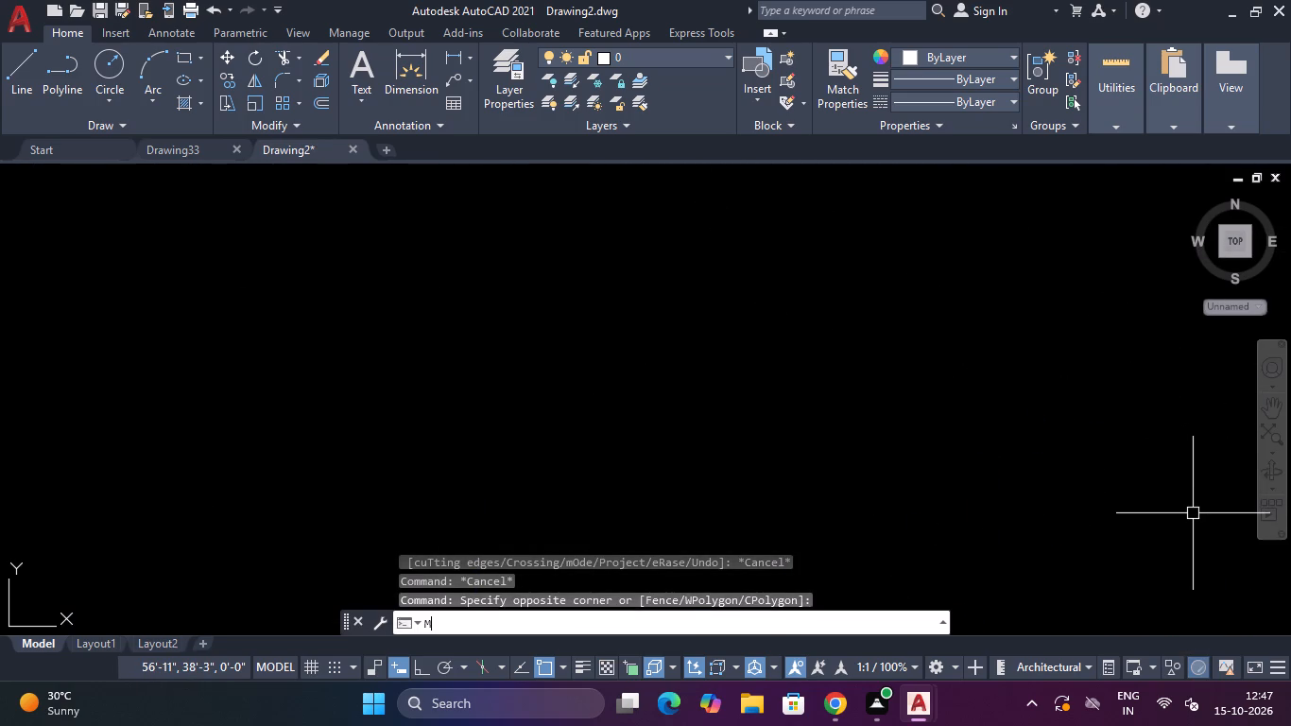
key("space")
scroll(1196, 488, "down", 4)
scroll(1230, 524, "up", 1)
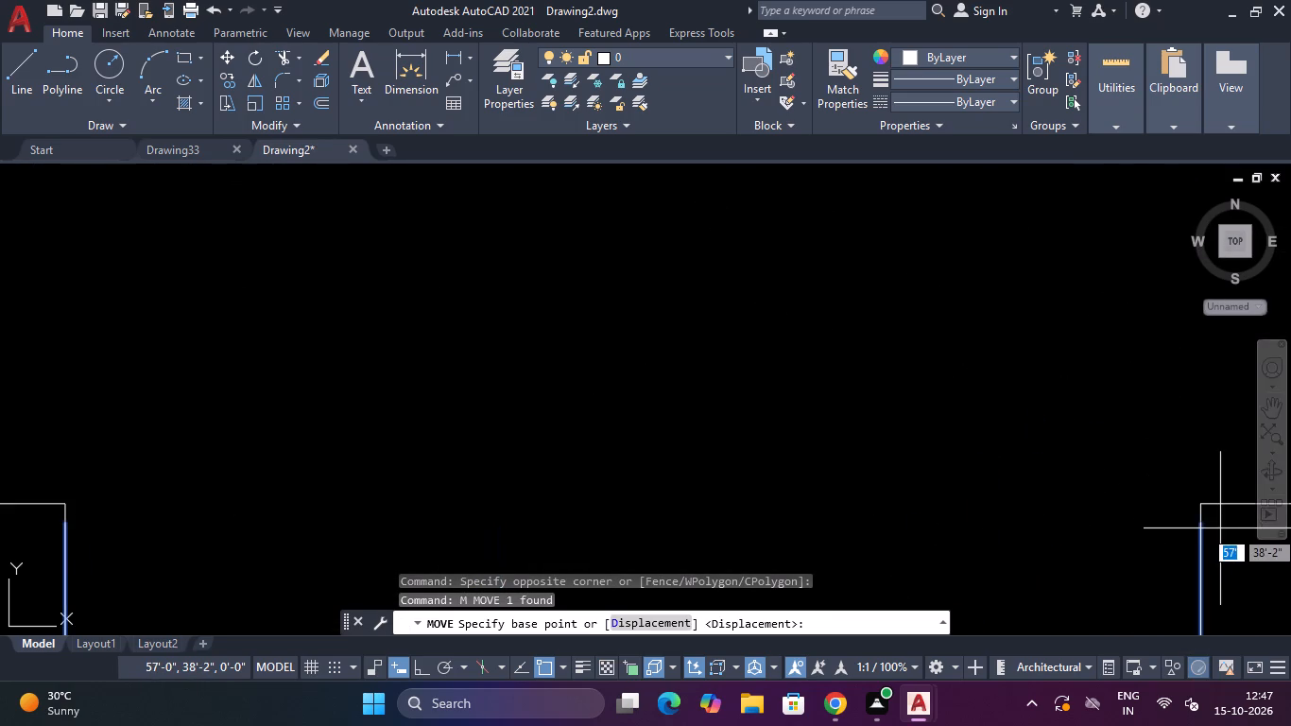
left_click(1201, 527)
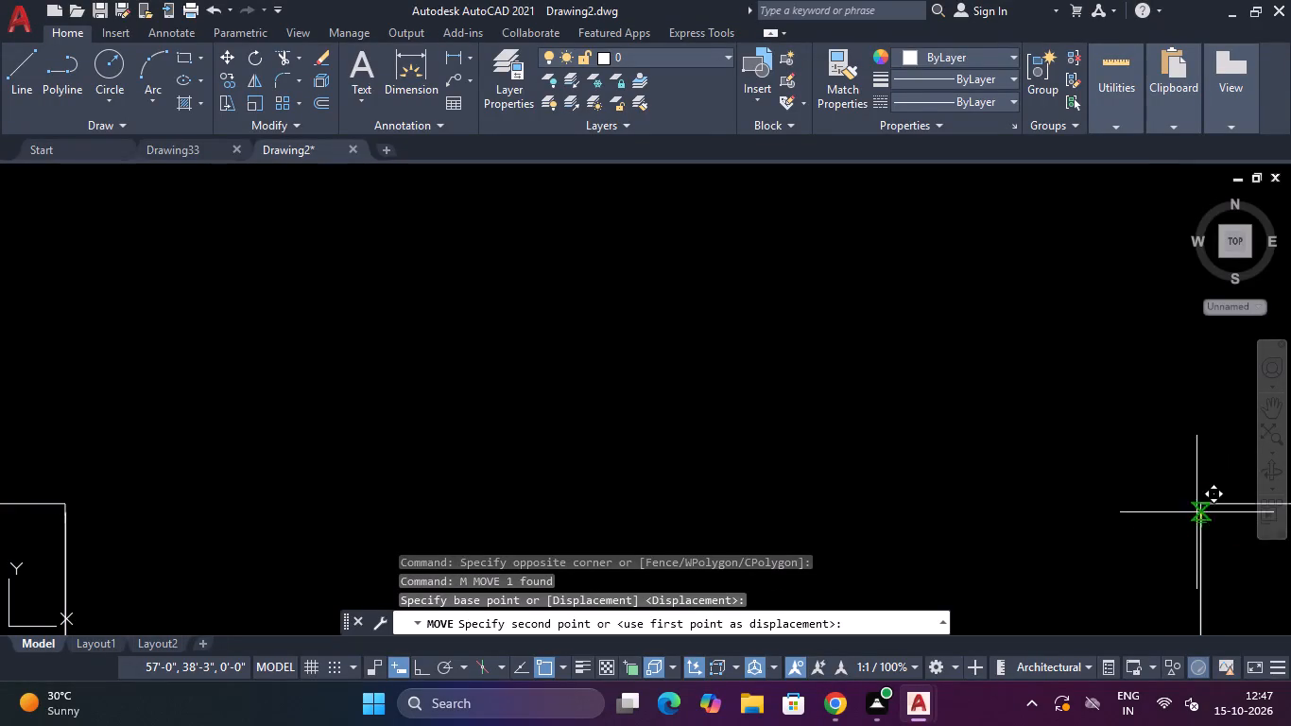
left_click(1197, 505)
scroll(1197, 504, "down", 4)
scroll(1124, 444, "down", 5)
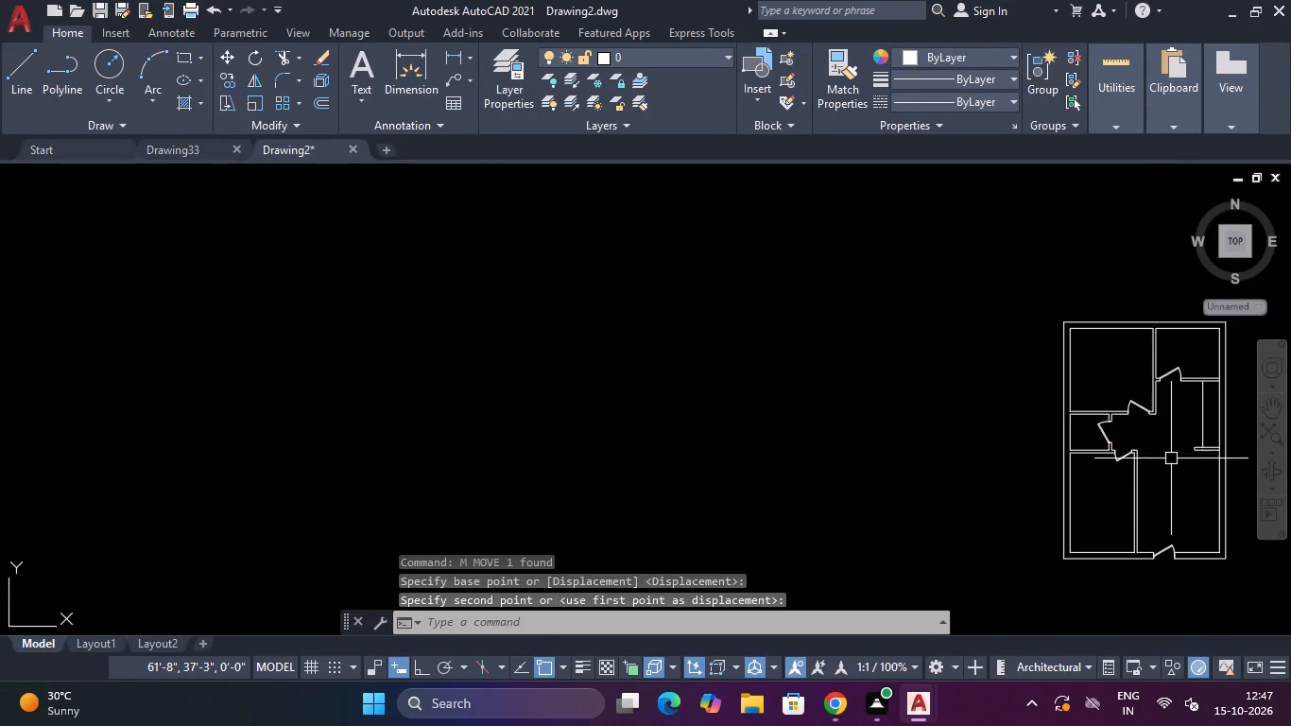
key("Escape")
key("Escape")
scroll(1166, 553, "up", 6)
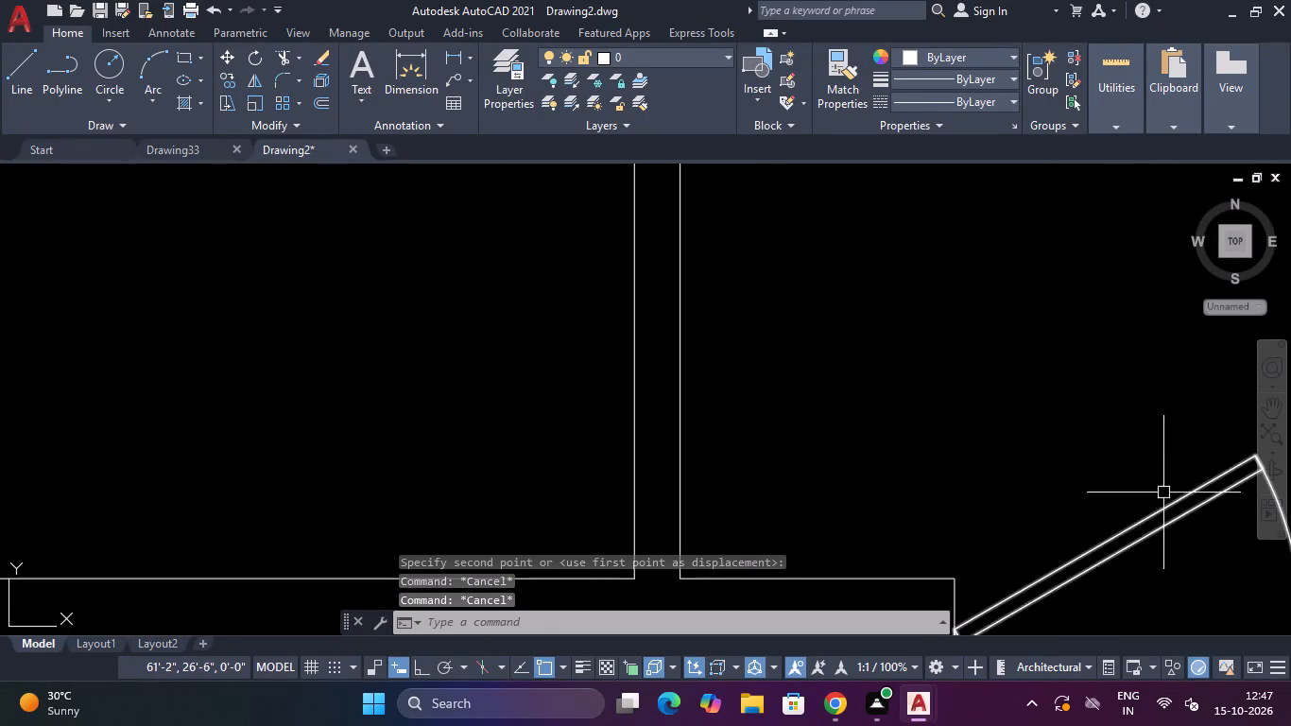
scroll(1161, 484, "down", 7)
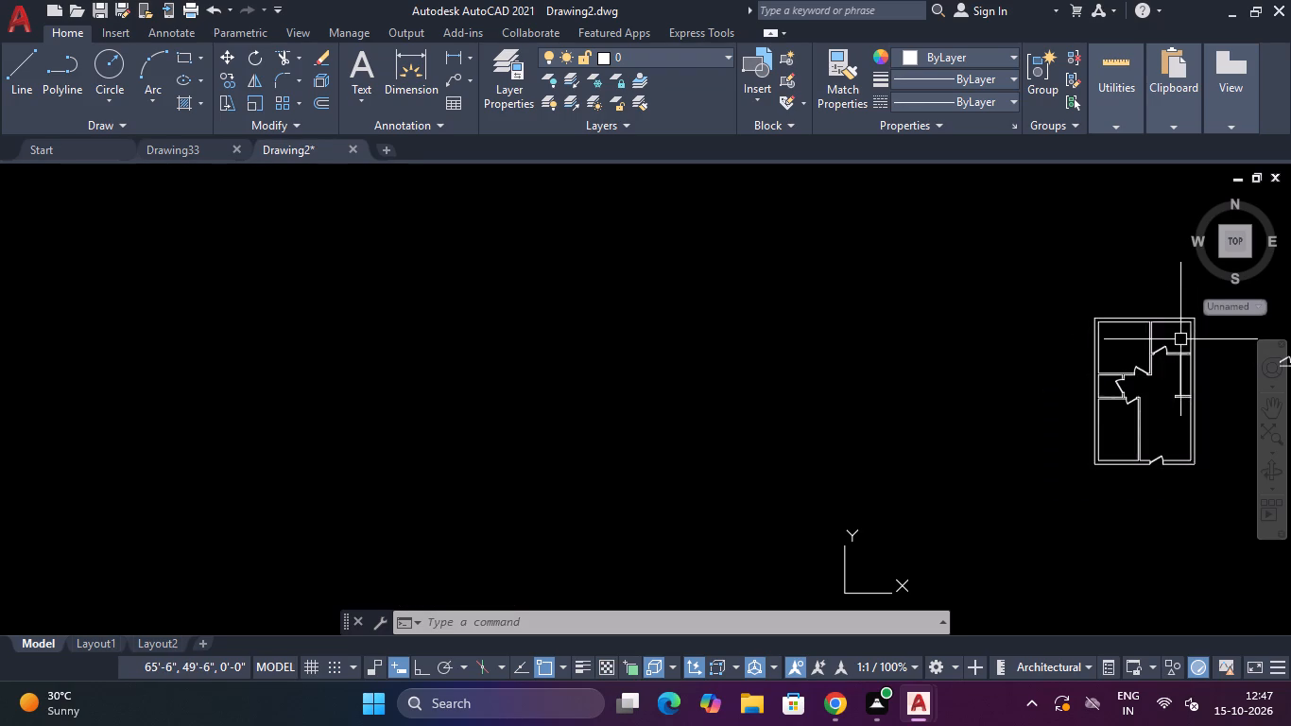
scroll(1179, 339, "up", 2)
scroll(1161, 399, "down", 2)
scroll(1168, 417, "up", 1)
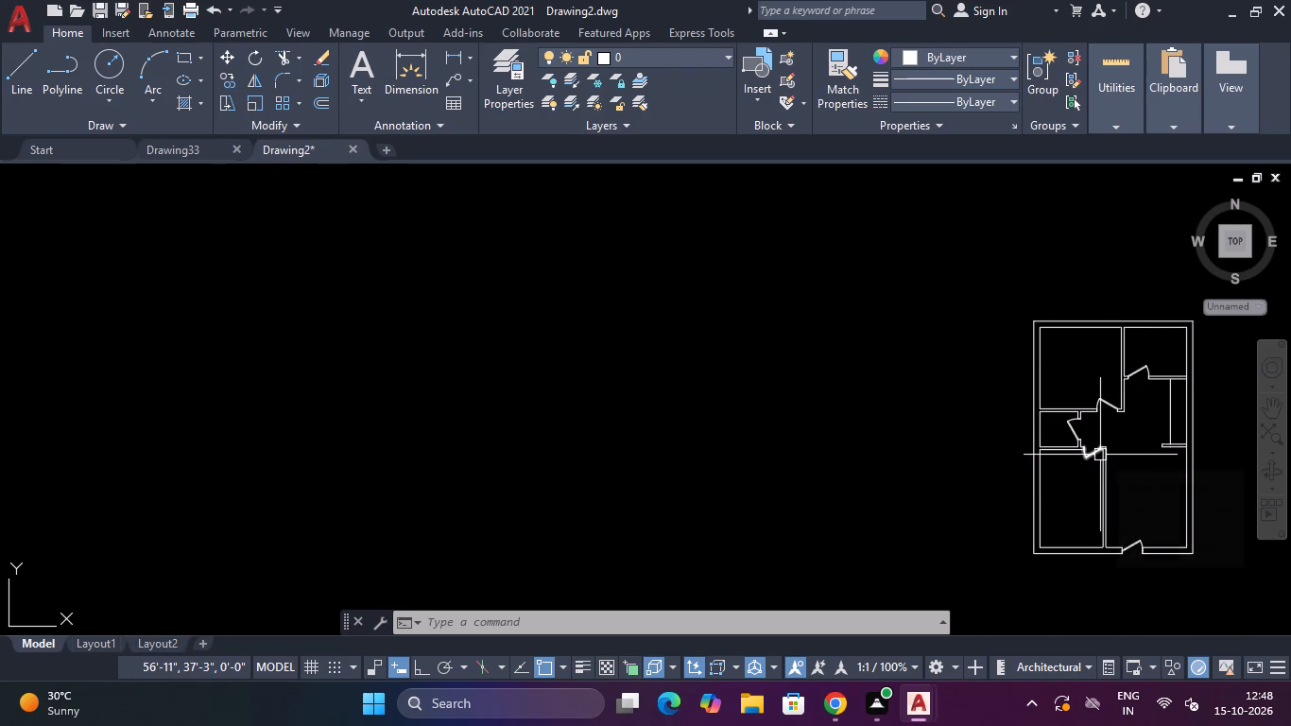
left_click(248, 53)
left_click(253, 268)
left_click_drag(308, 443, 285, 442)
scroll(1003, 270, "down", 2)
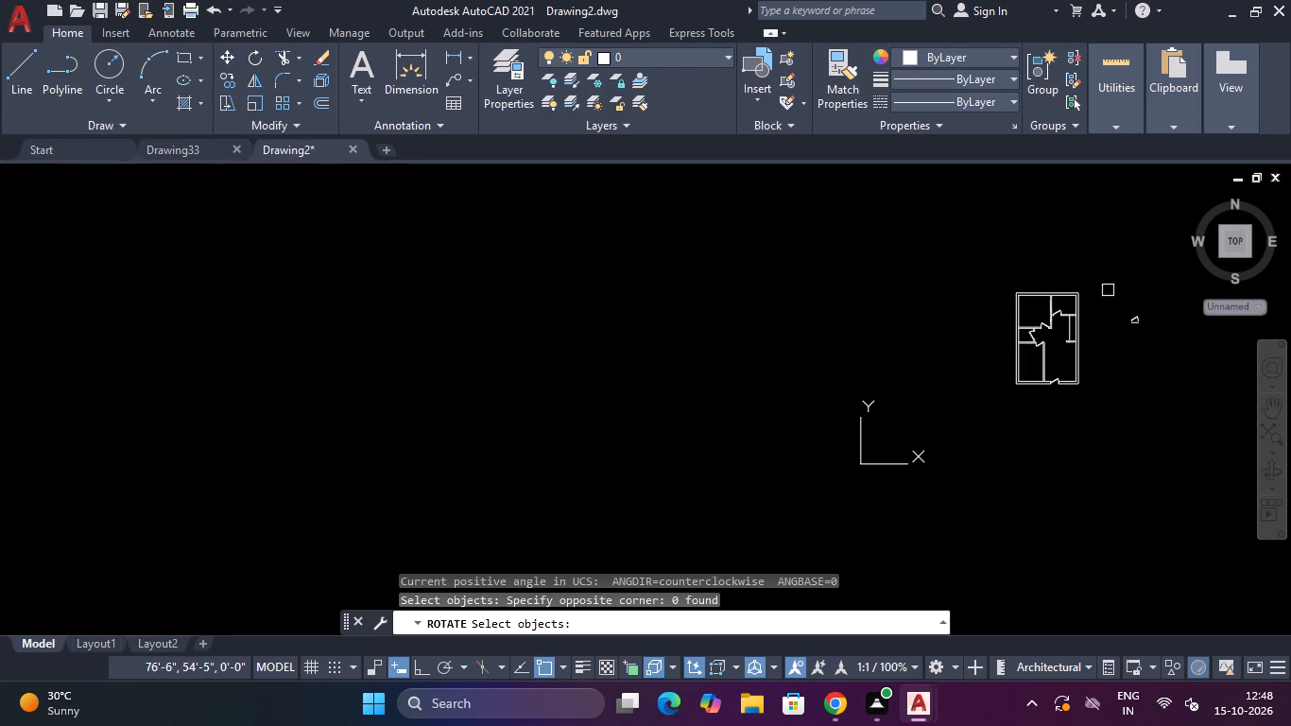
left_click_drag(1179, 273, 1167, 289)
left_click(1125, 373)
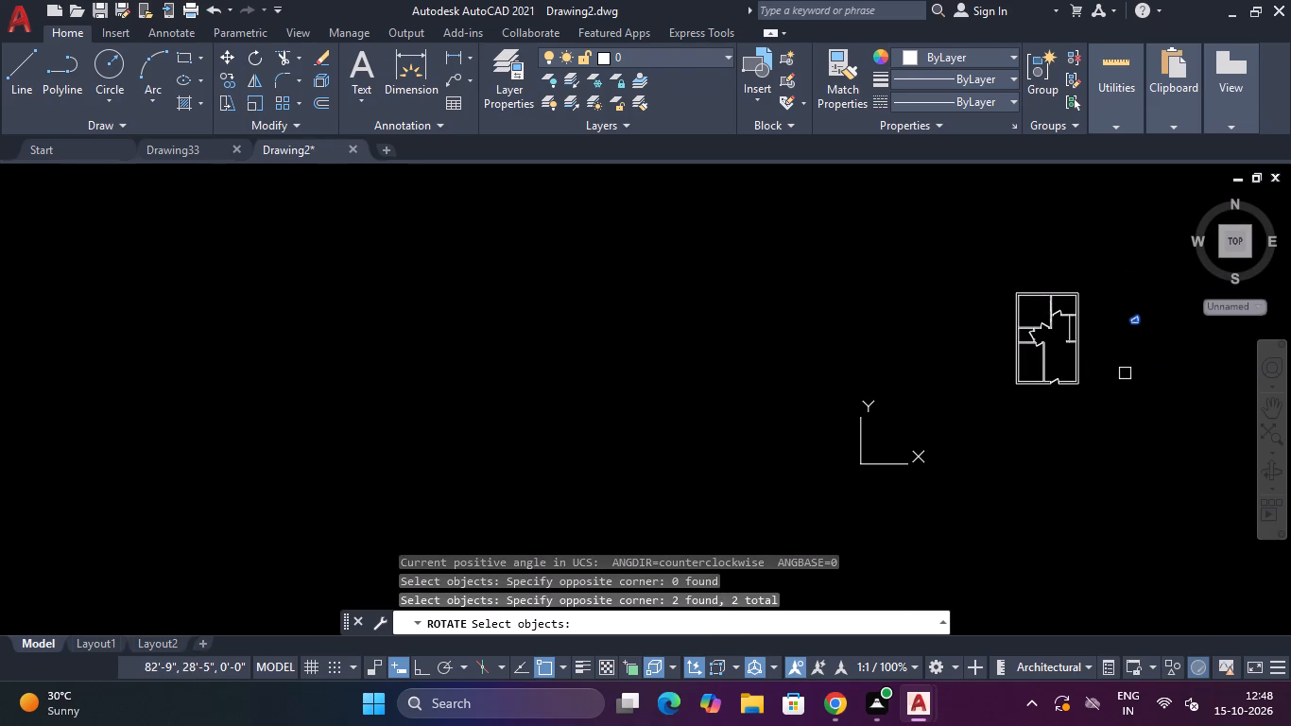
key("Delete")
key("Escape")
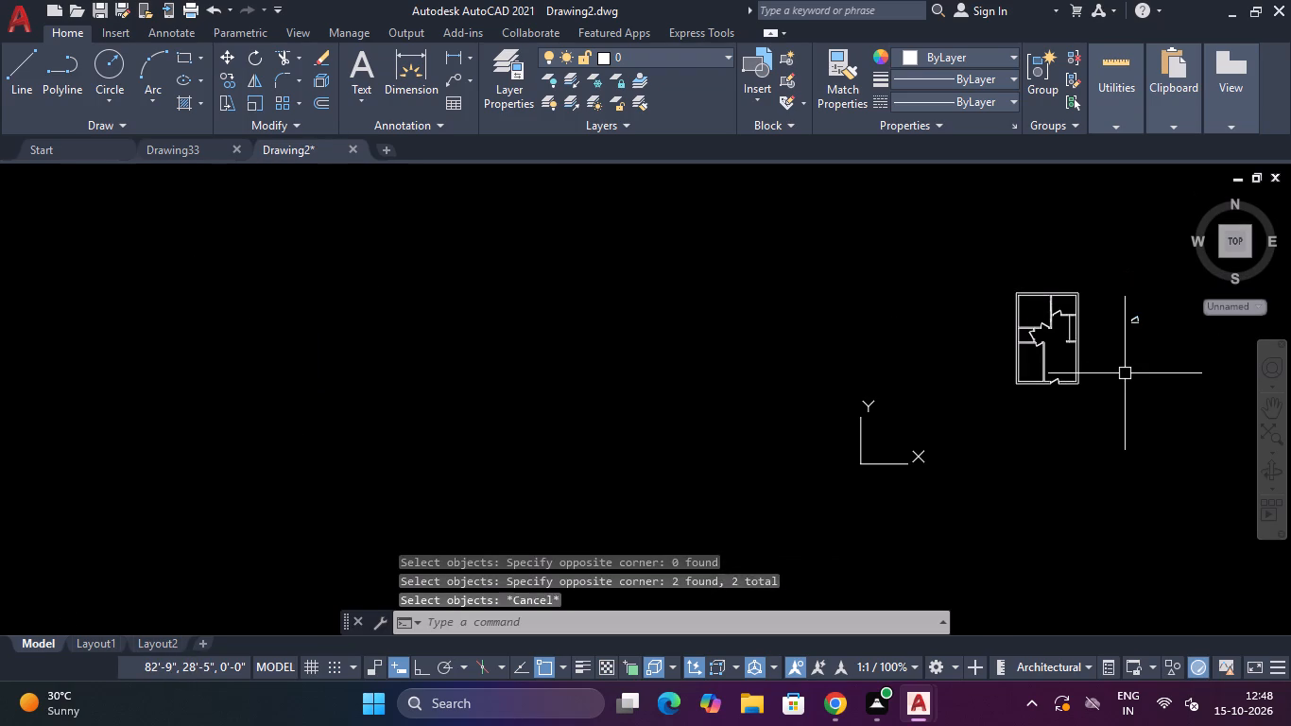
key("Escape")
Erase the spare door and the loose line beneath it outside the floor plan.
scroll(1147, 354, "up", 3)
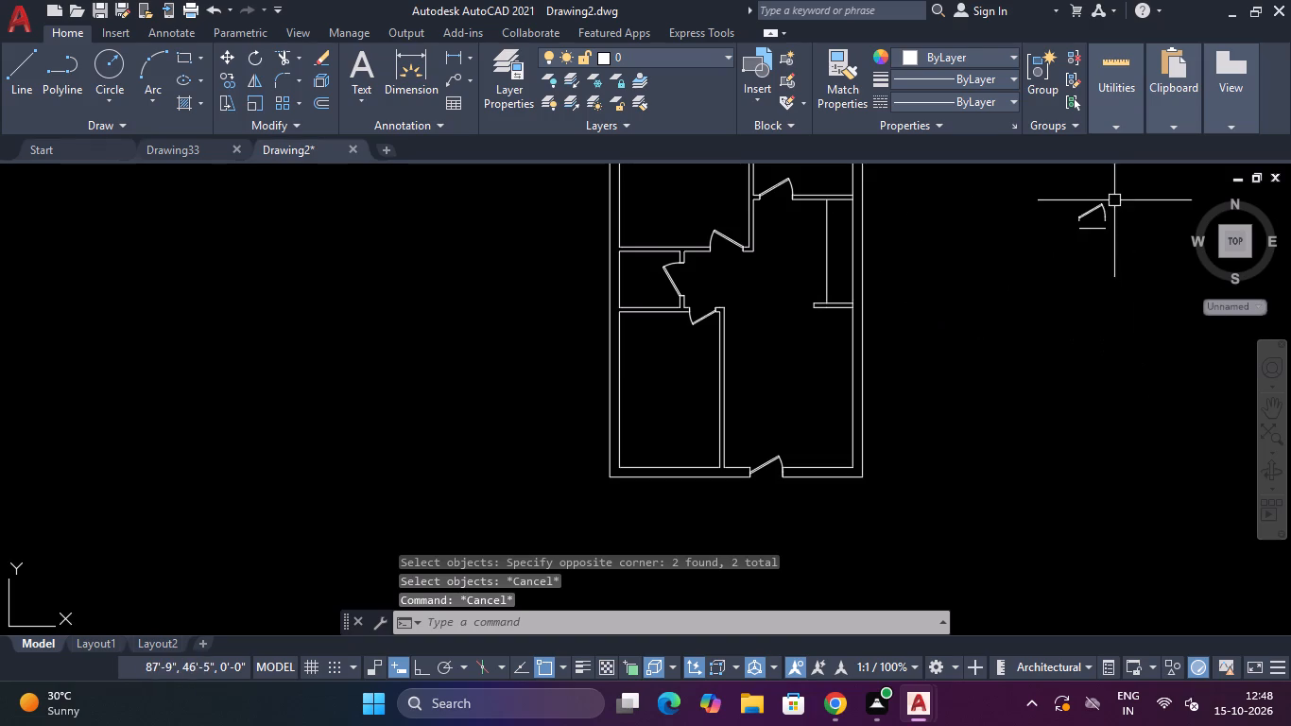
left_click(1120, 198)
left_click(1032, 261)
key("Delete")
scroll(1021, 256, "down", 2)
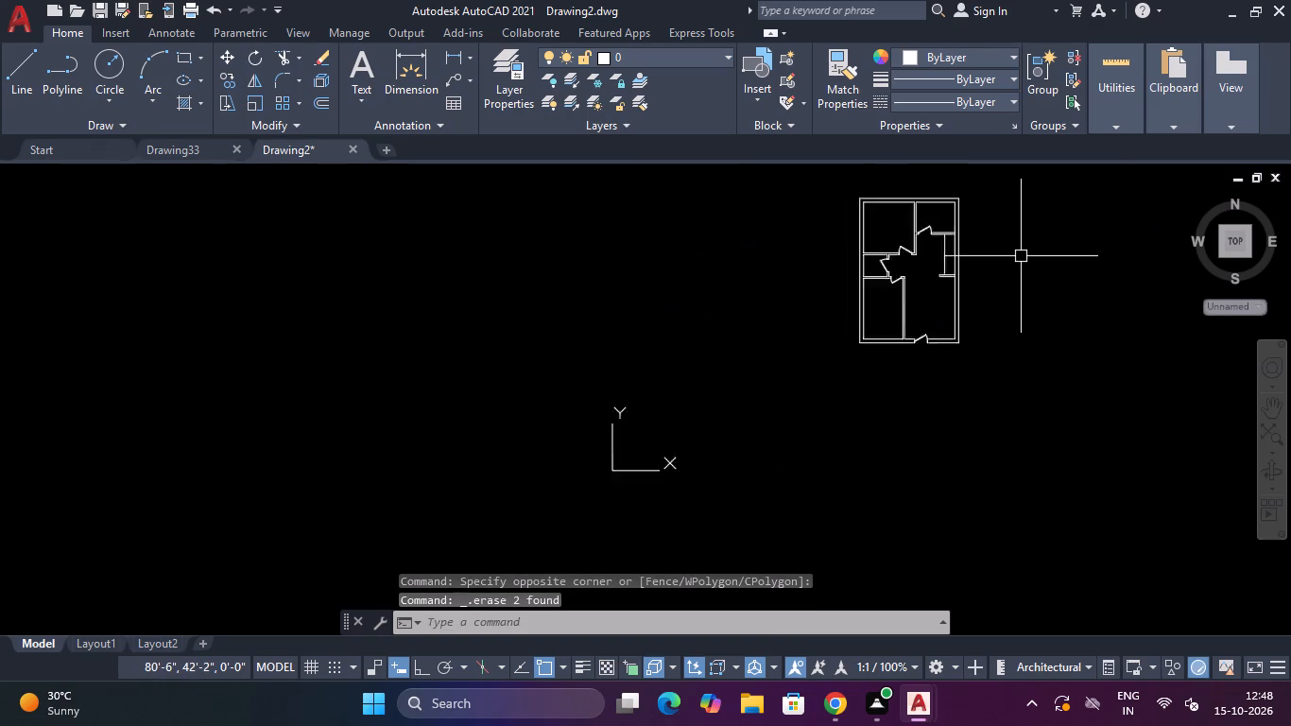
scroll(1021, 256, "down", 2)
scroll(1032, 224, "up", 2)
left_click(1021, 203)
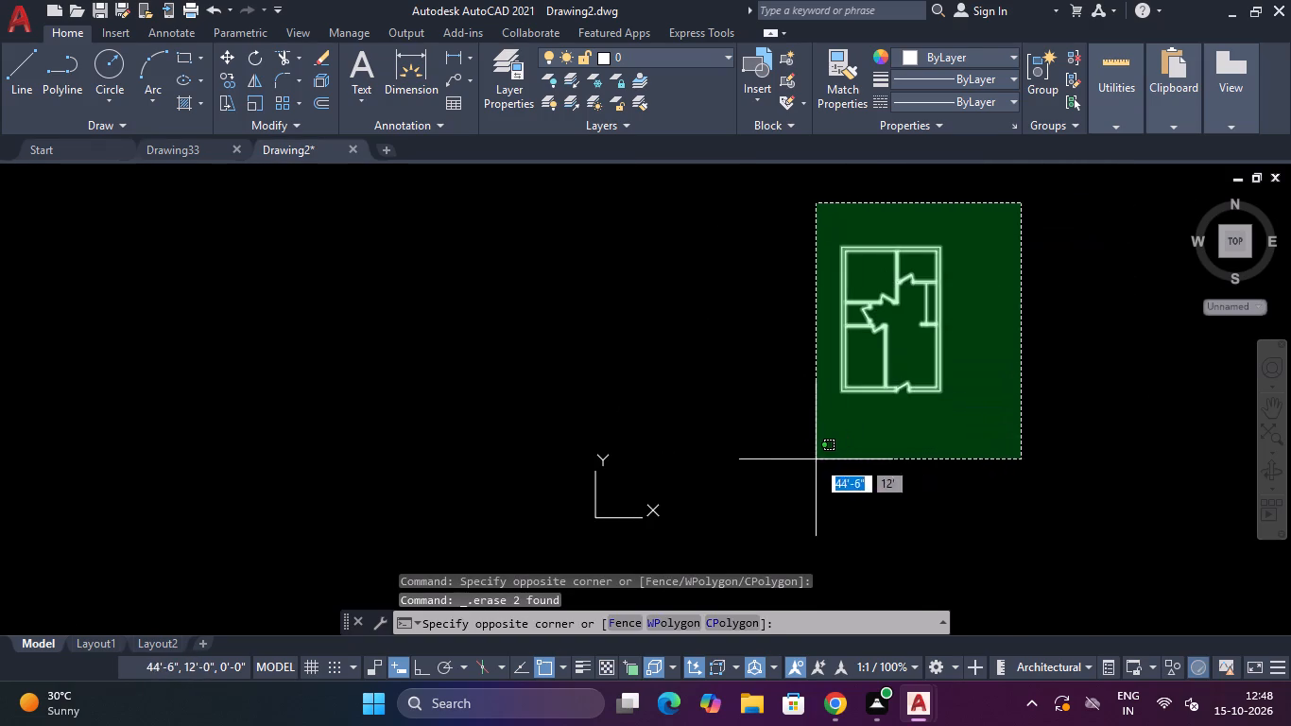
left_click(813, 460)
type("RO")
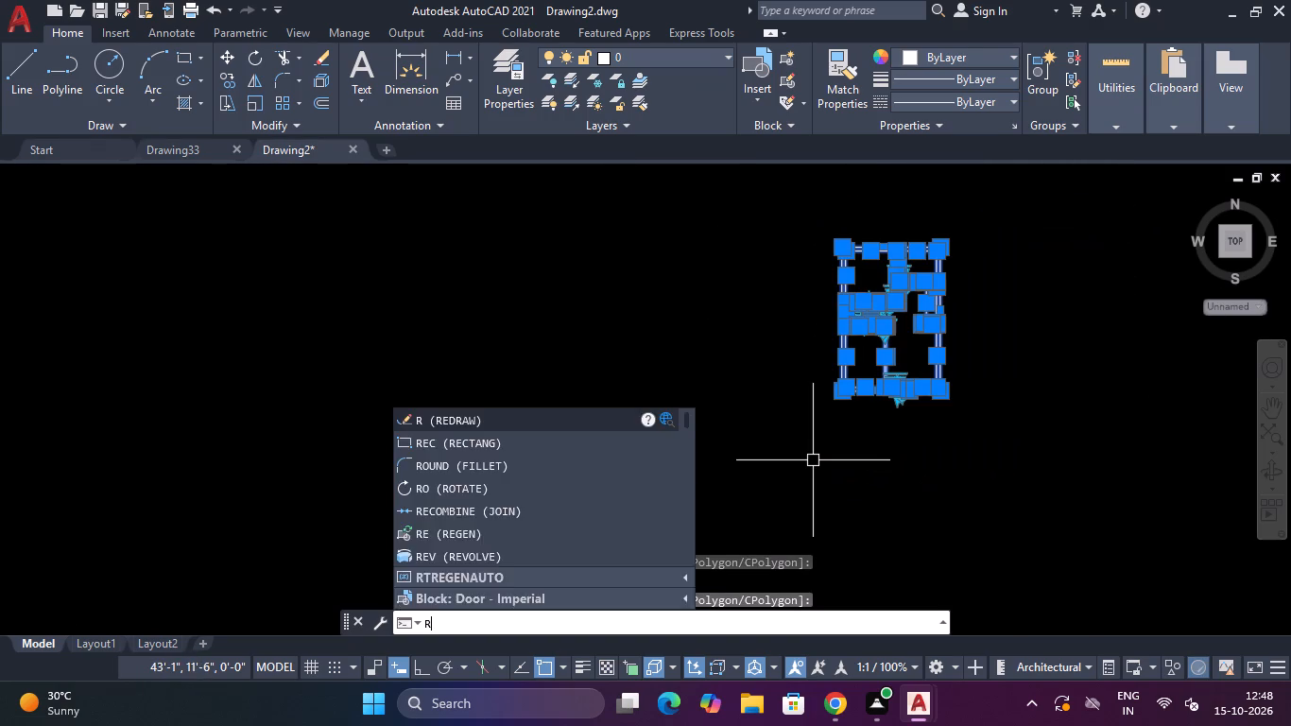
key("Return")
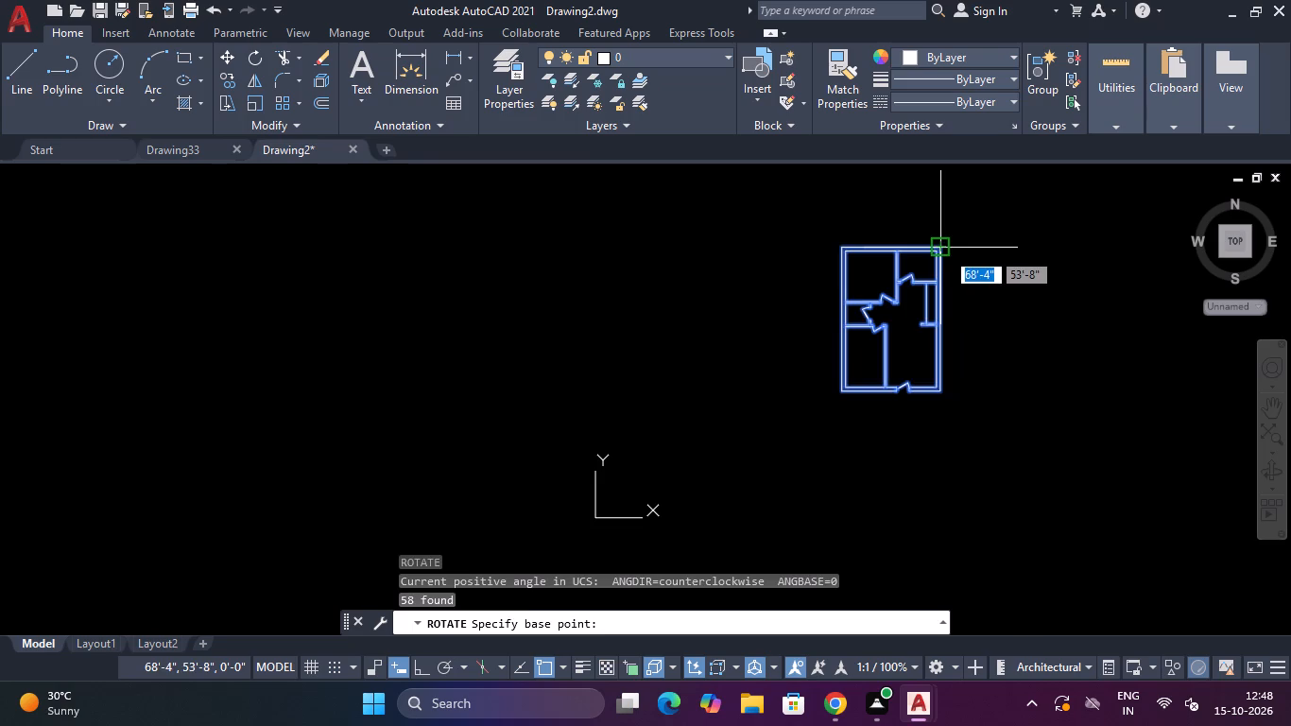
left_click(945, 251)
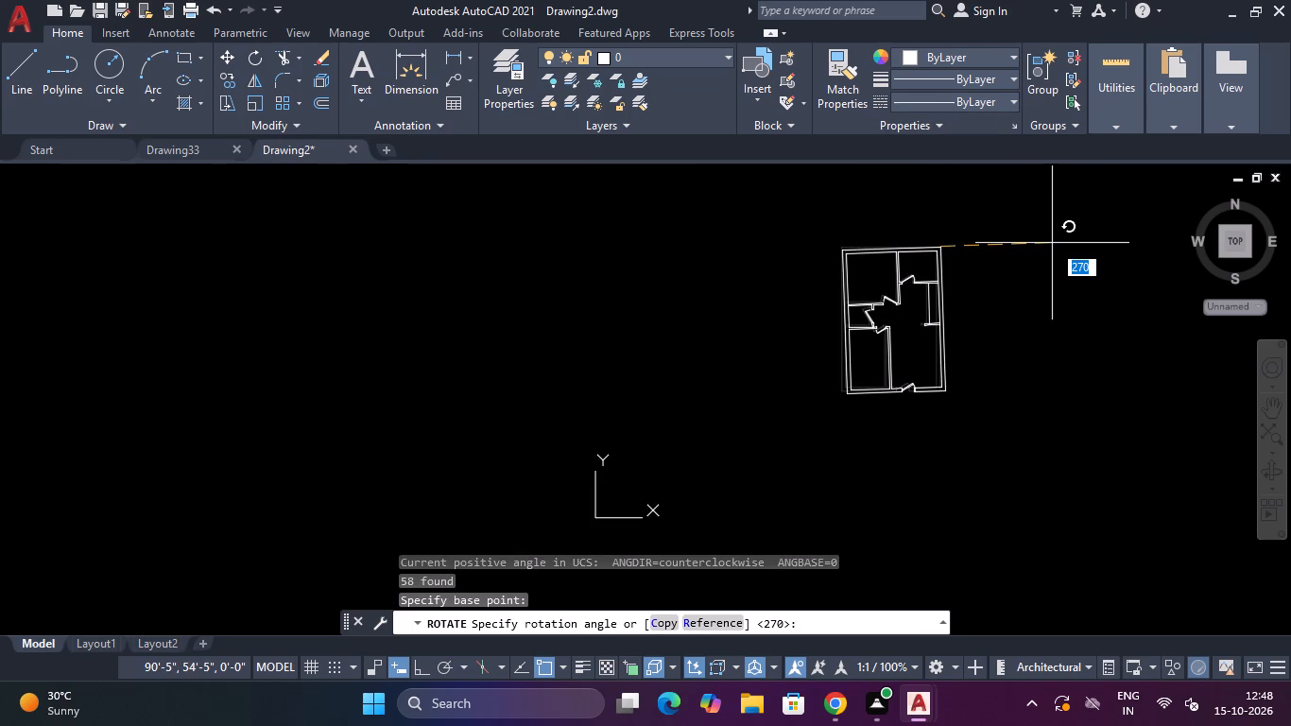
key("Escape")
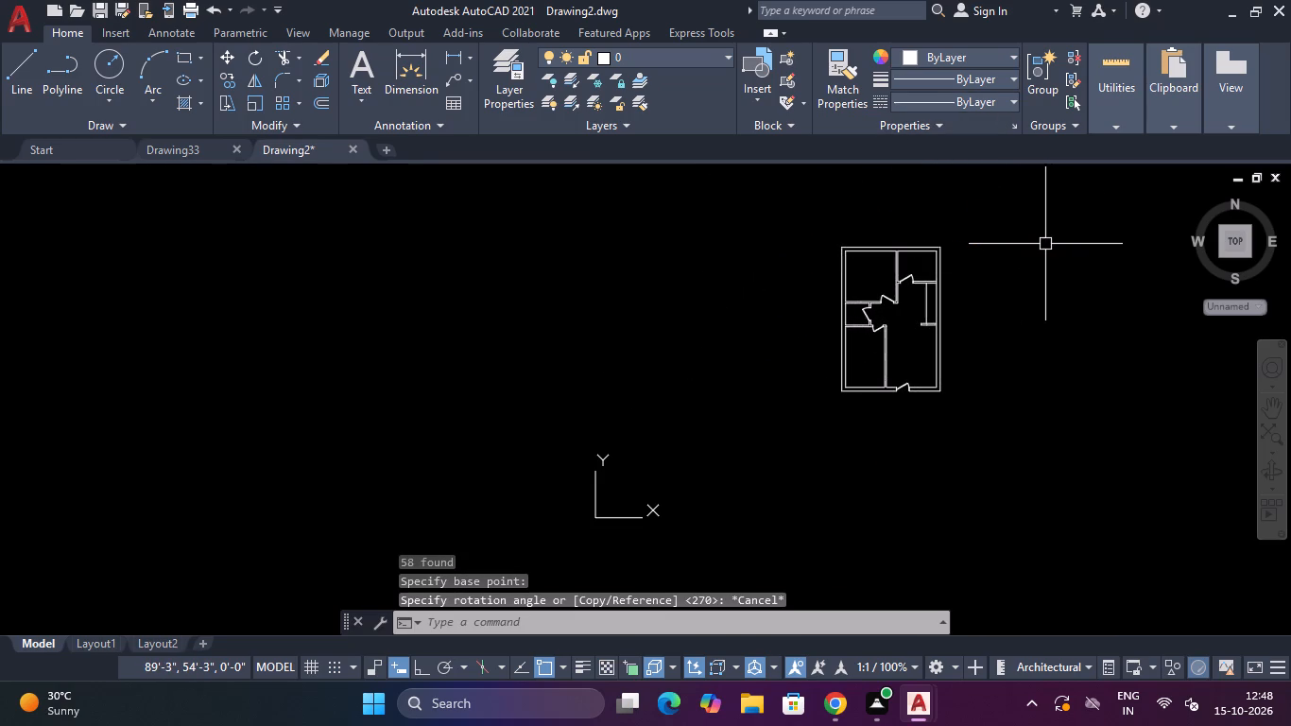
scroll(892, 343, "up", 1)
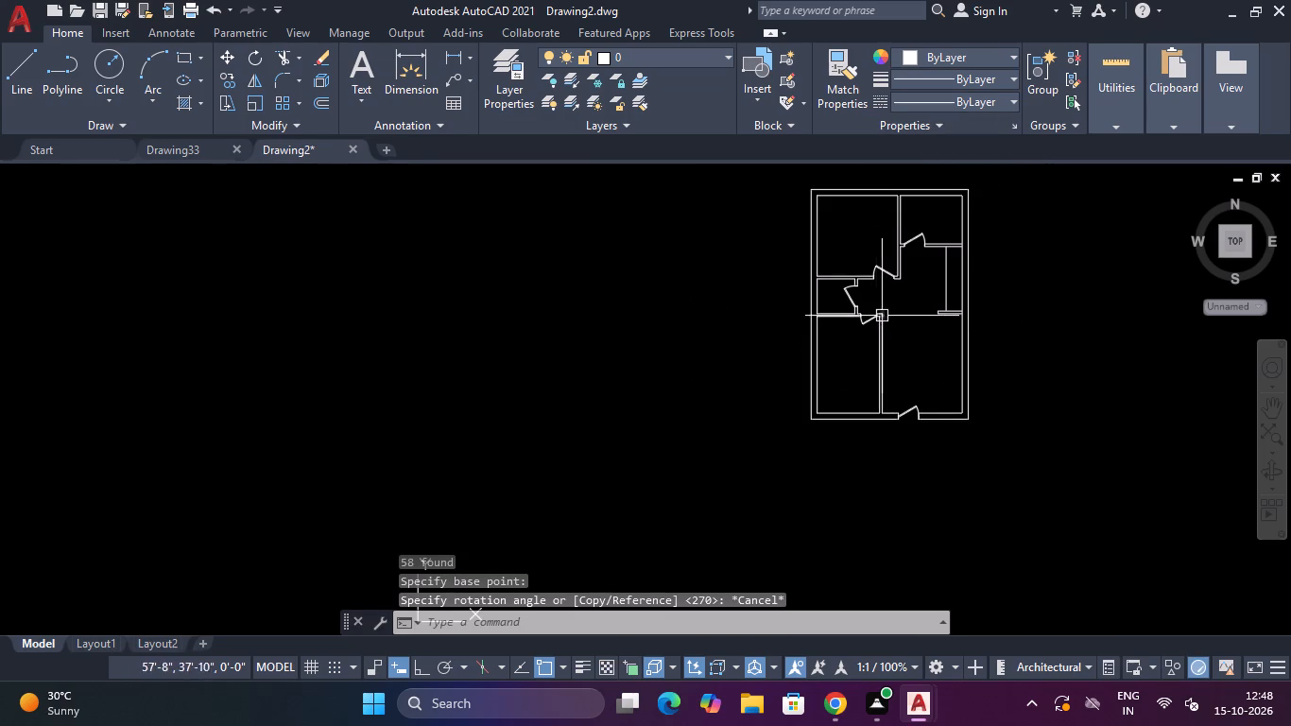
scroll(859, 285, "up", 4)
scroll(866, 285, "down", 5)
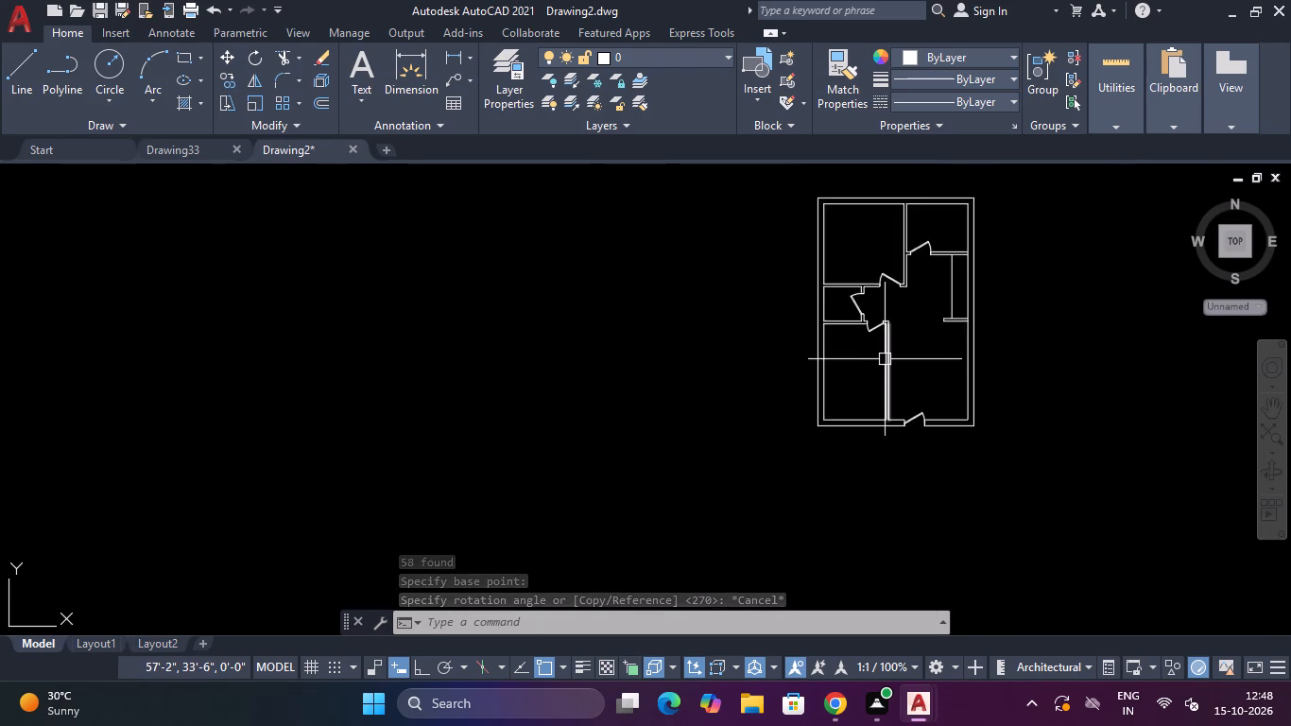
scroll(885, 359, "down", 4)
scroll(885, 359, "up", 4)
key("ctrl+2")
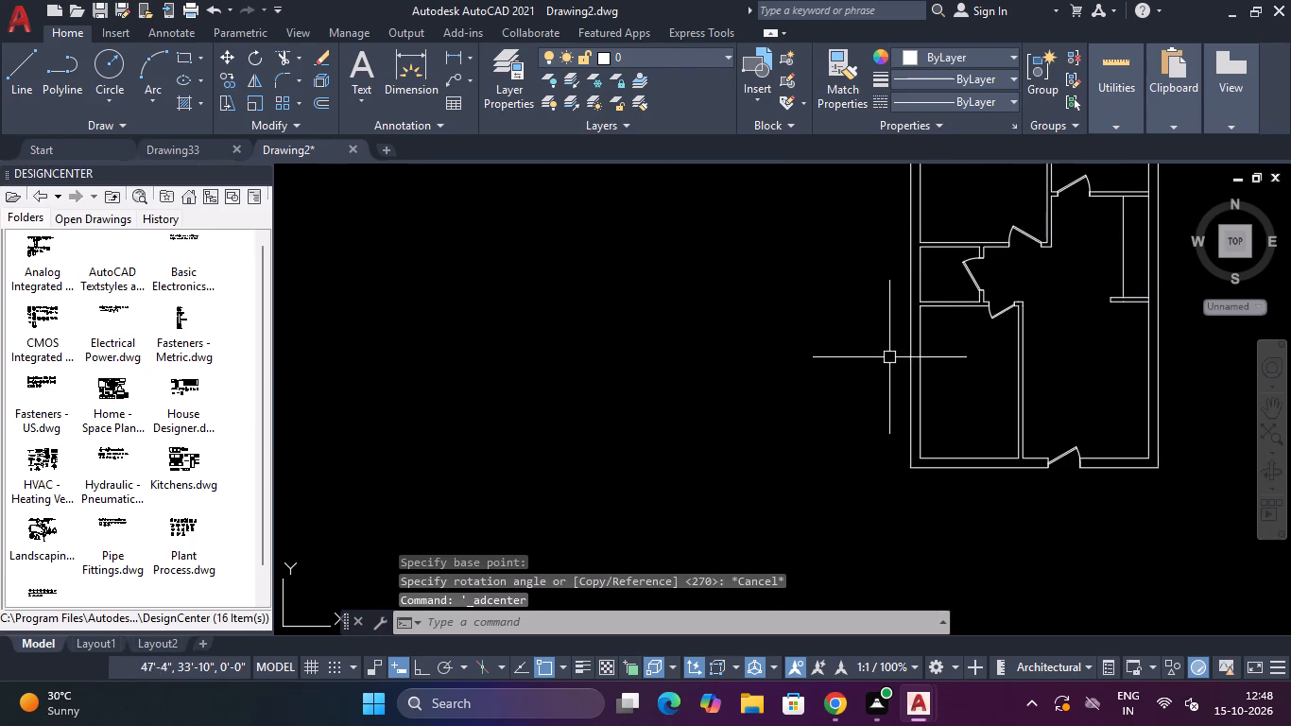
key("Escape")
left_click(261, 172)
Draw a 4' by 9" rectangle in the empty space just east of the floor plan.
scroll(323, 278, "down", 3)
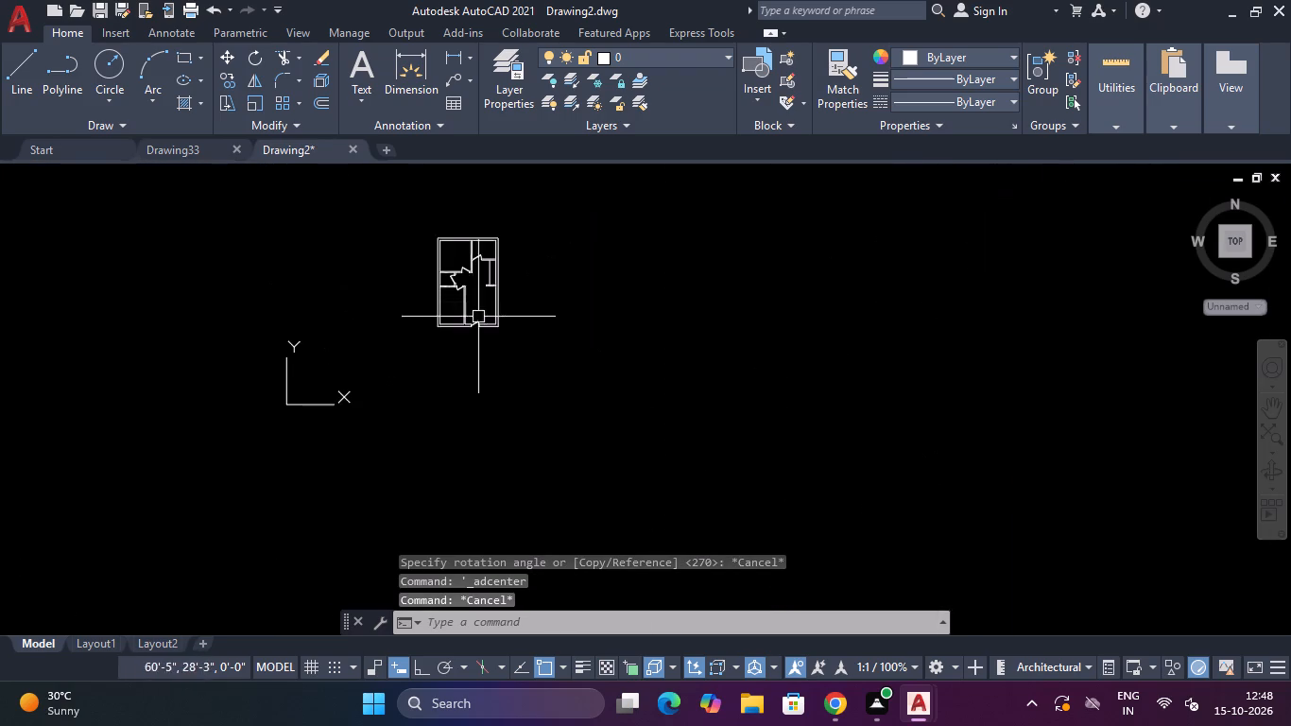
scroll(522, 294, "up", 1)
key("Escape")
key("r")
key("e")
key("c")
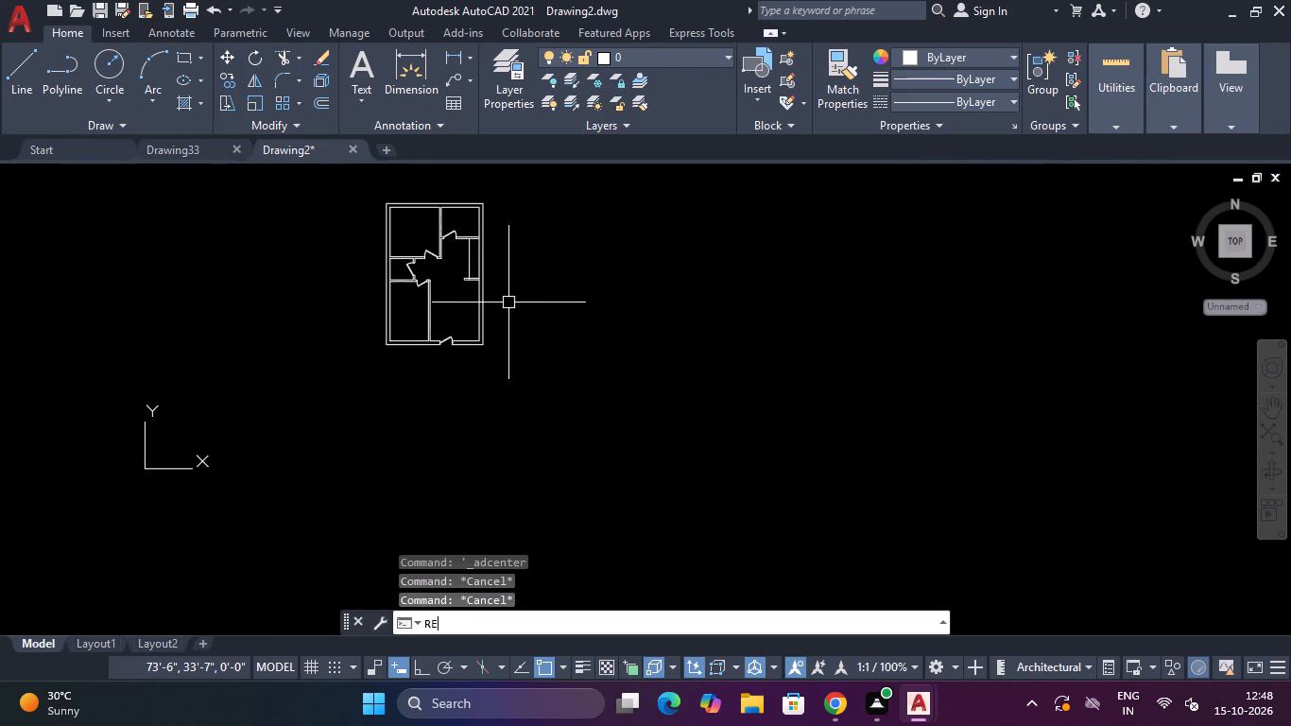
key("space")
left_click(531, 297)
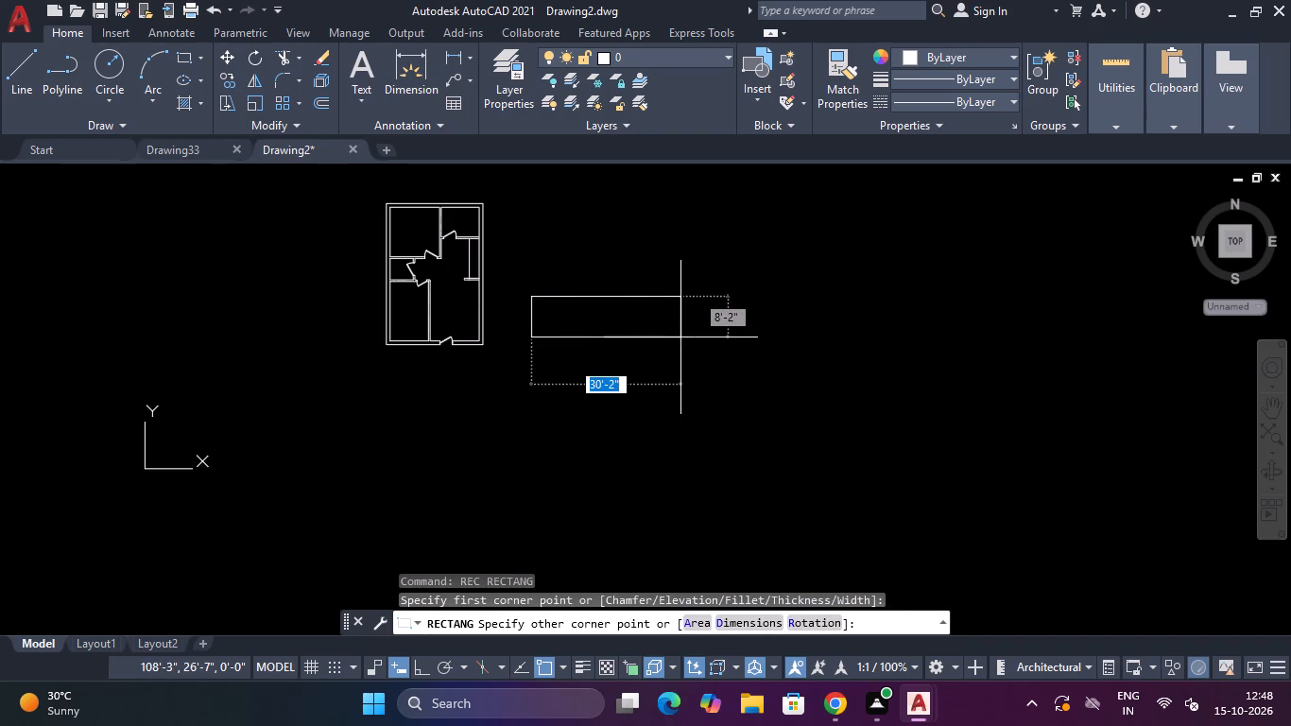
type("4'")
key("Tab")
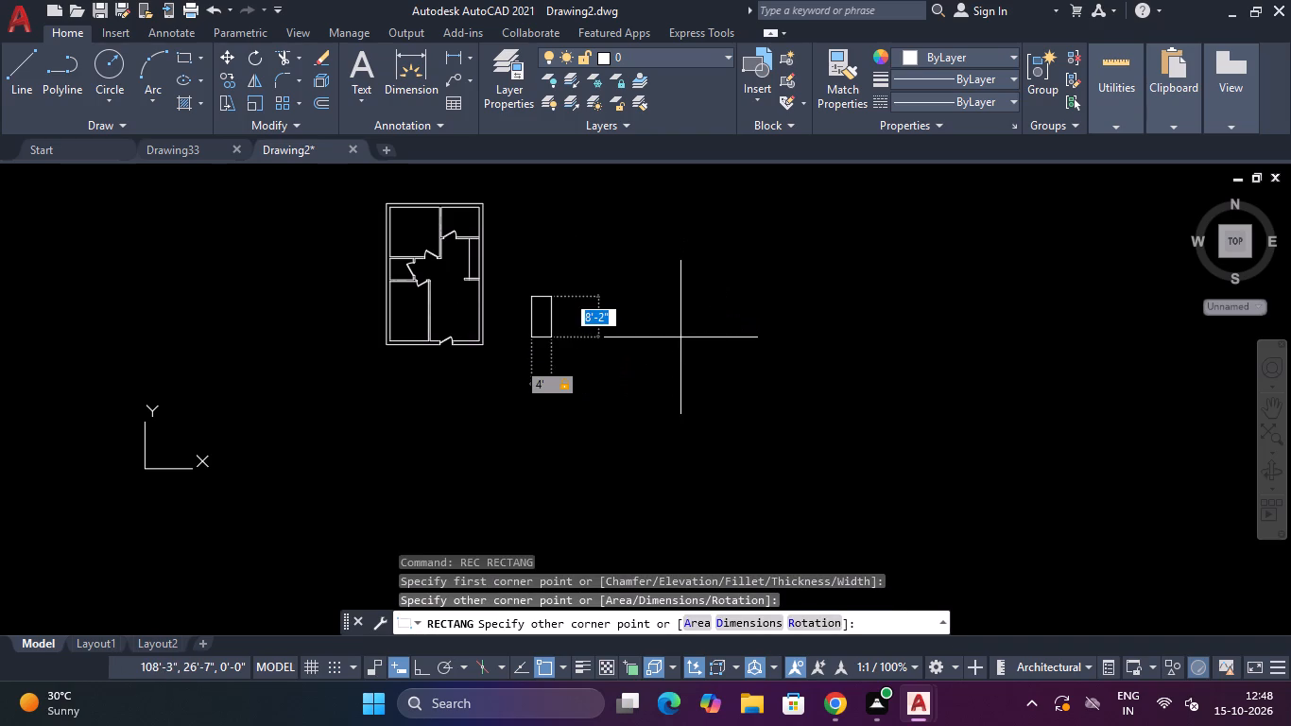
type("9\"")
key("Return")
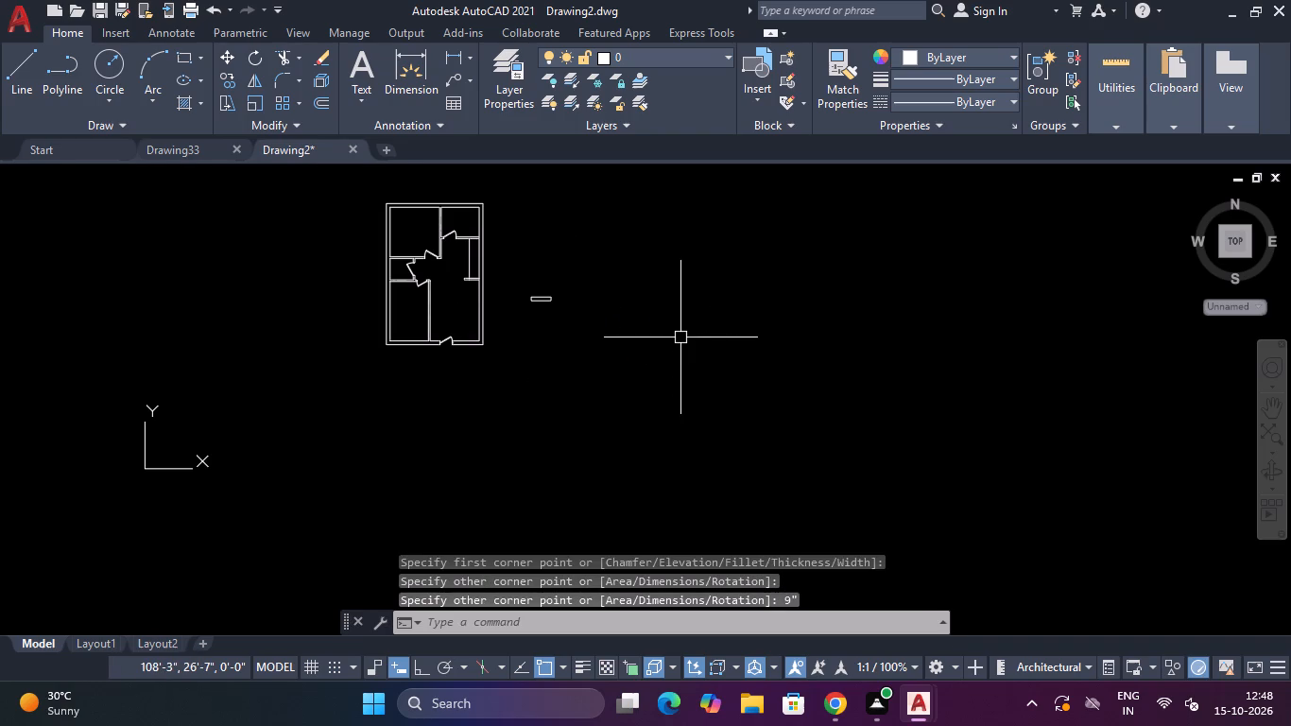
Draw a second rectangle, 2' by 9", a short distance east of the 4' rectangle.
type("REC")
key("space")
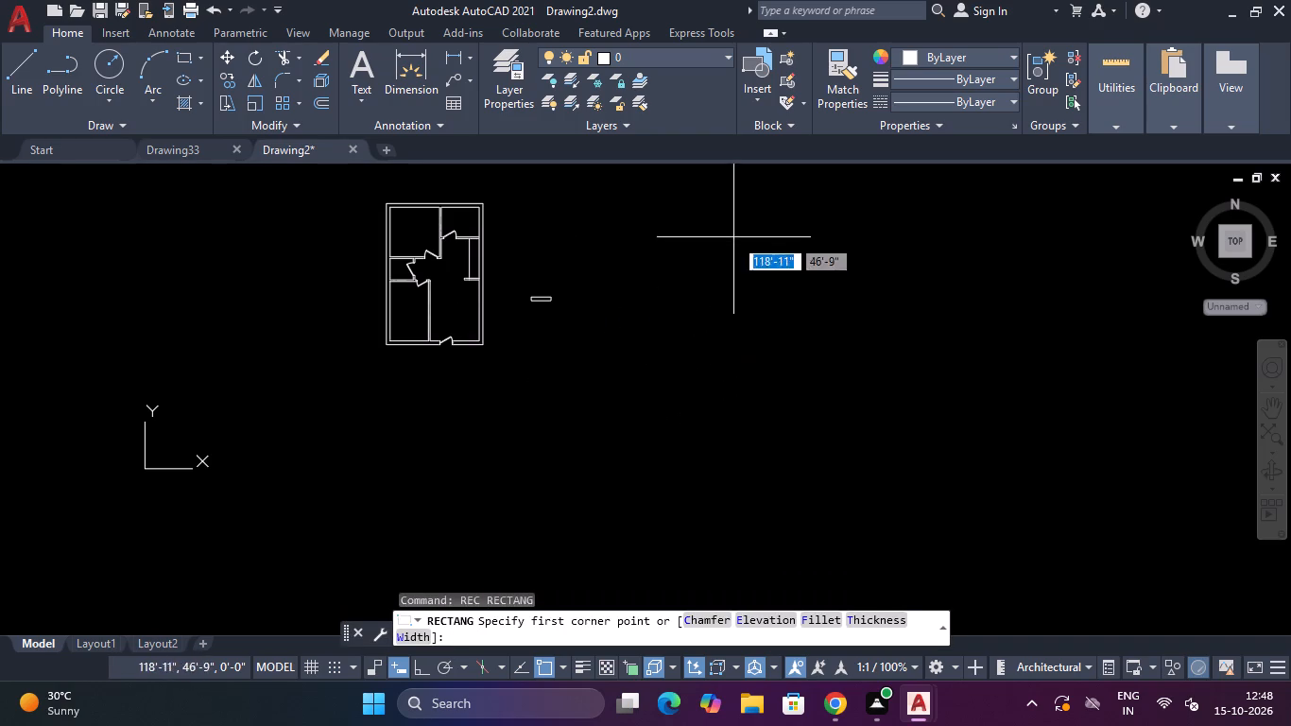
left_click(576, 294)
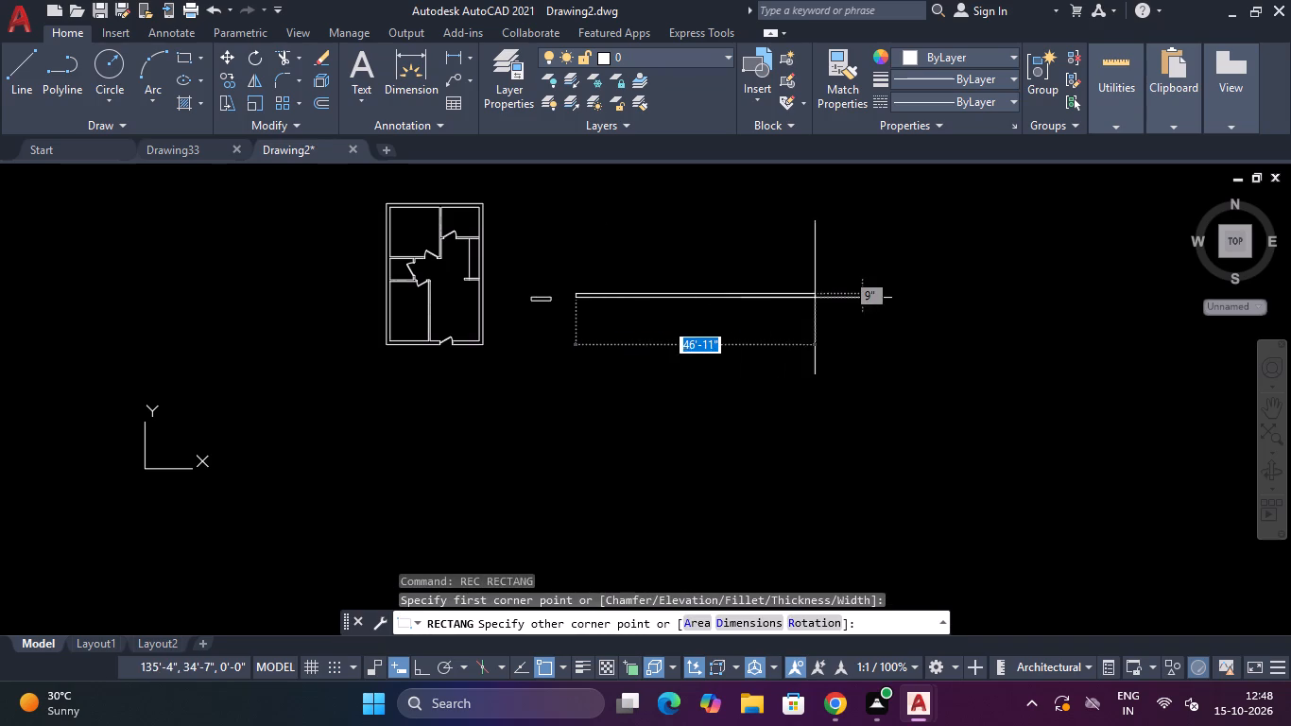
type("2'")
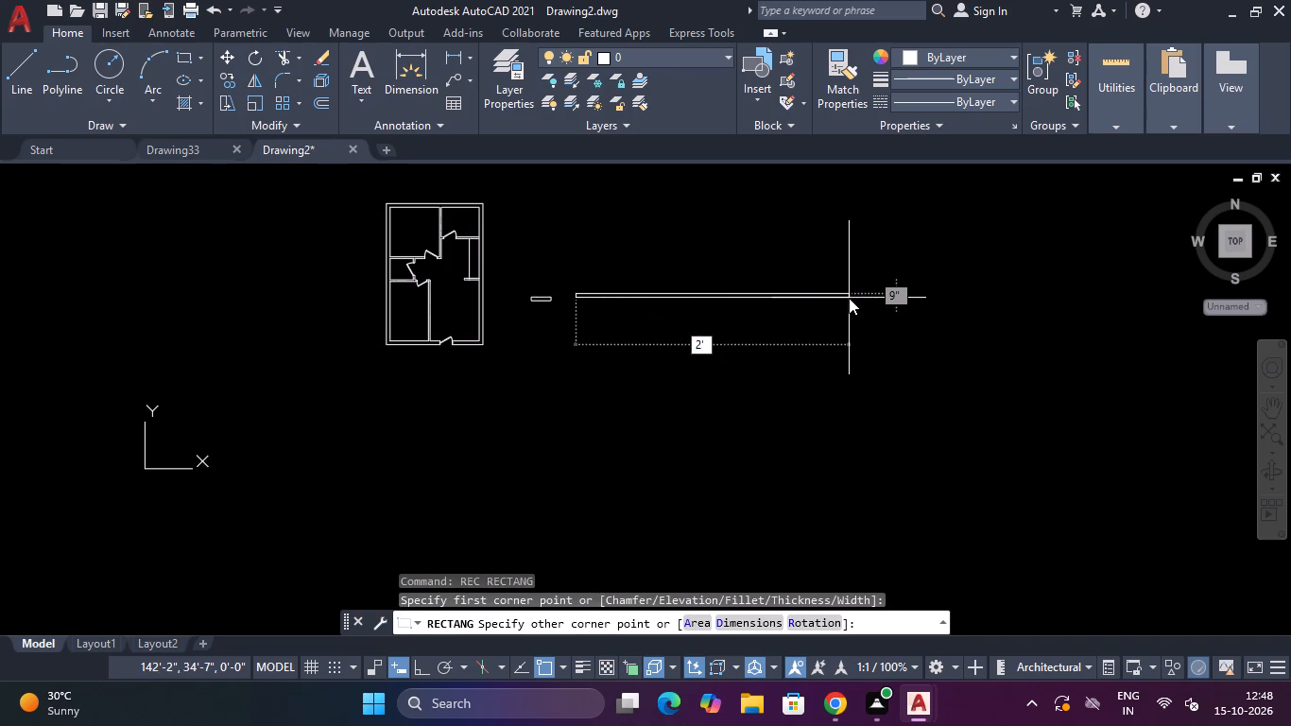
key("Tab")
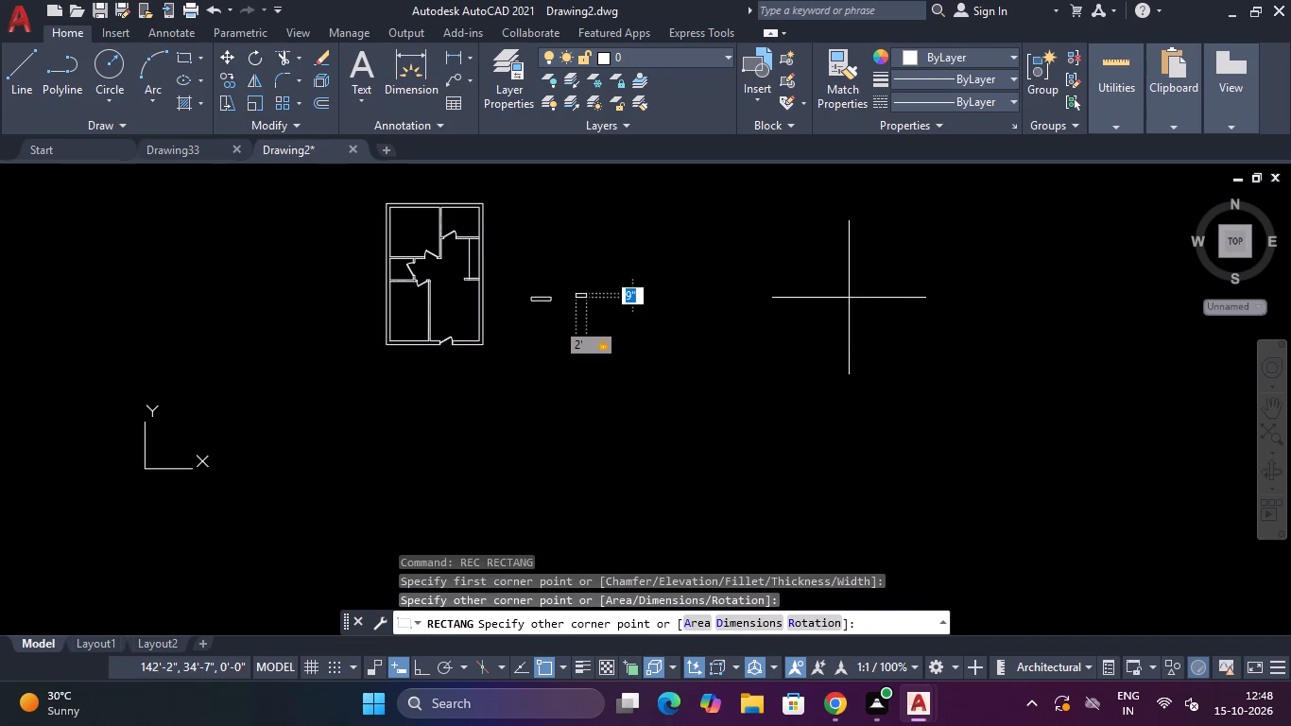
key("9")
key("shift+quotedbl")
key("Return")
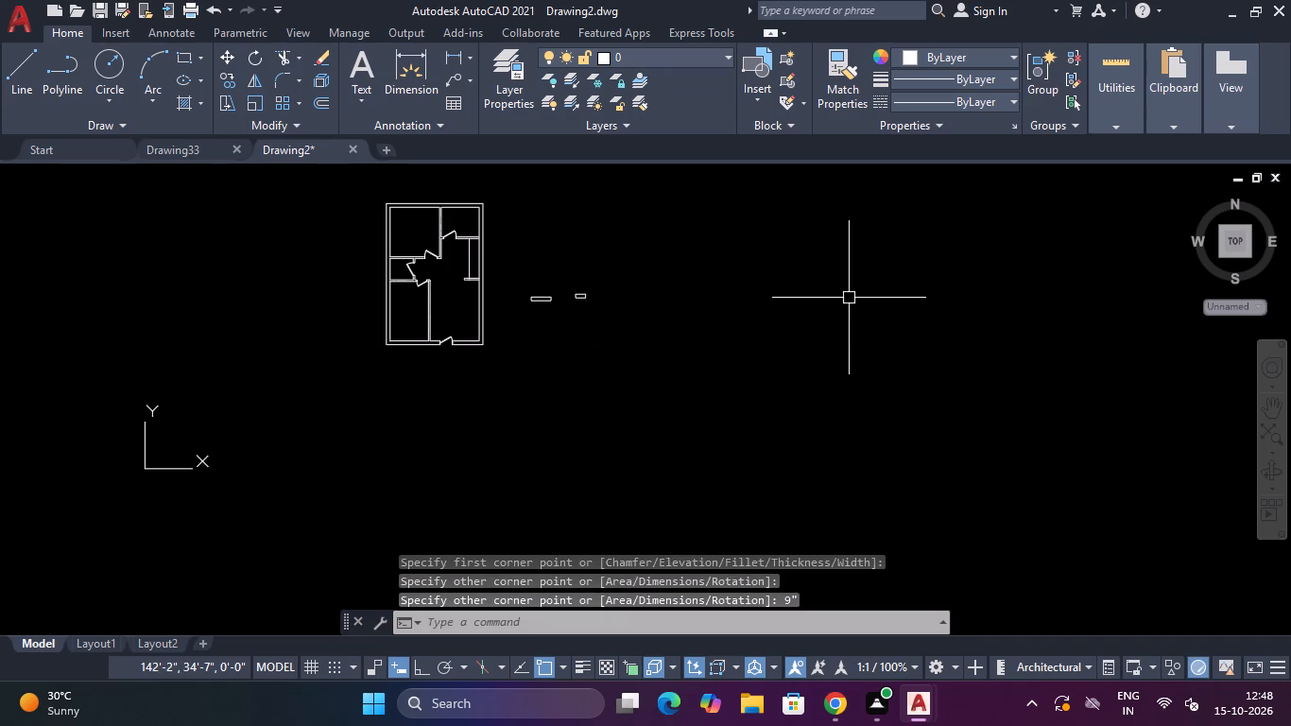
Draw a horizontal centre line across the 4' rectangle between the midpoints of its short sides.
scroll(519, 308, "up", 4)
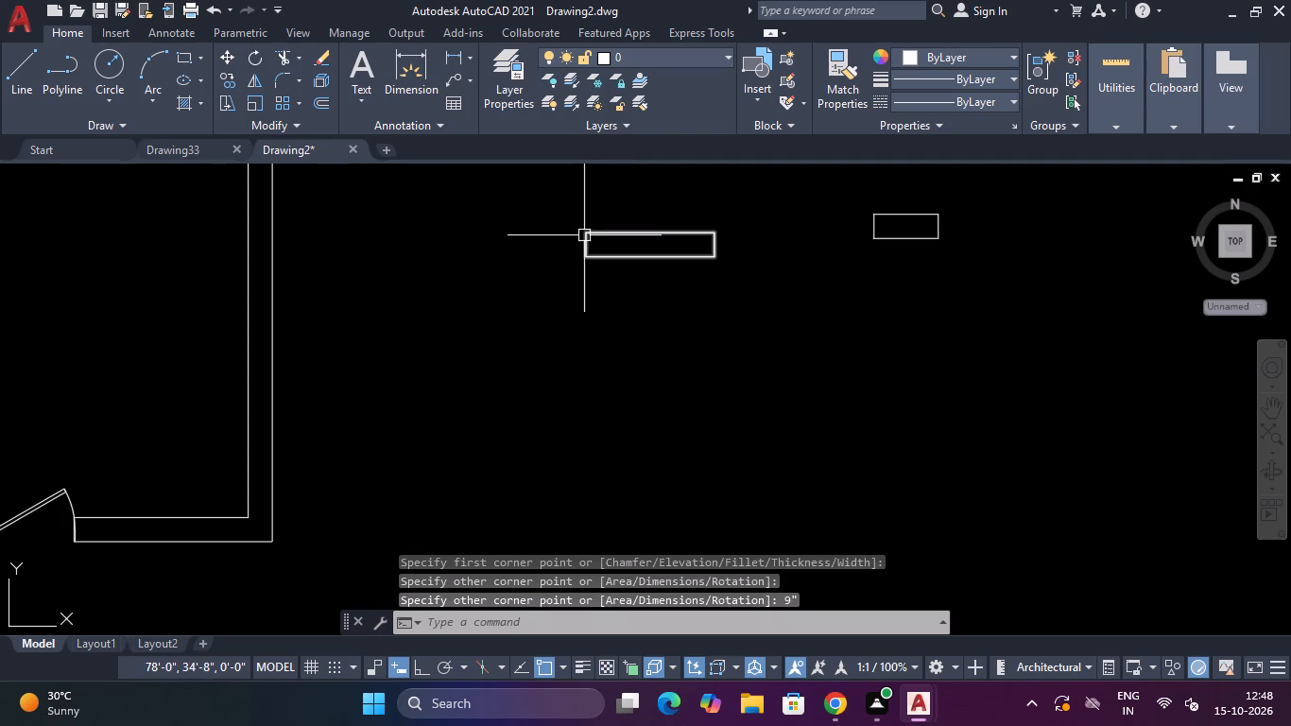
type("L")
key("space")
scroll(584, 235, "up", 2)
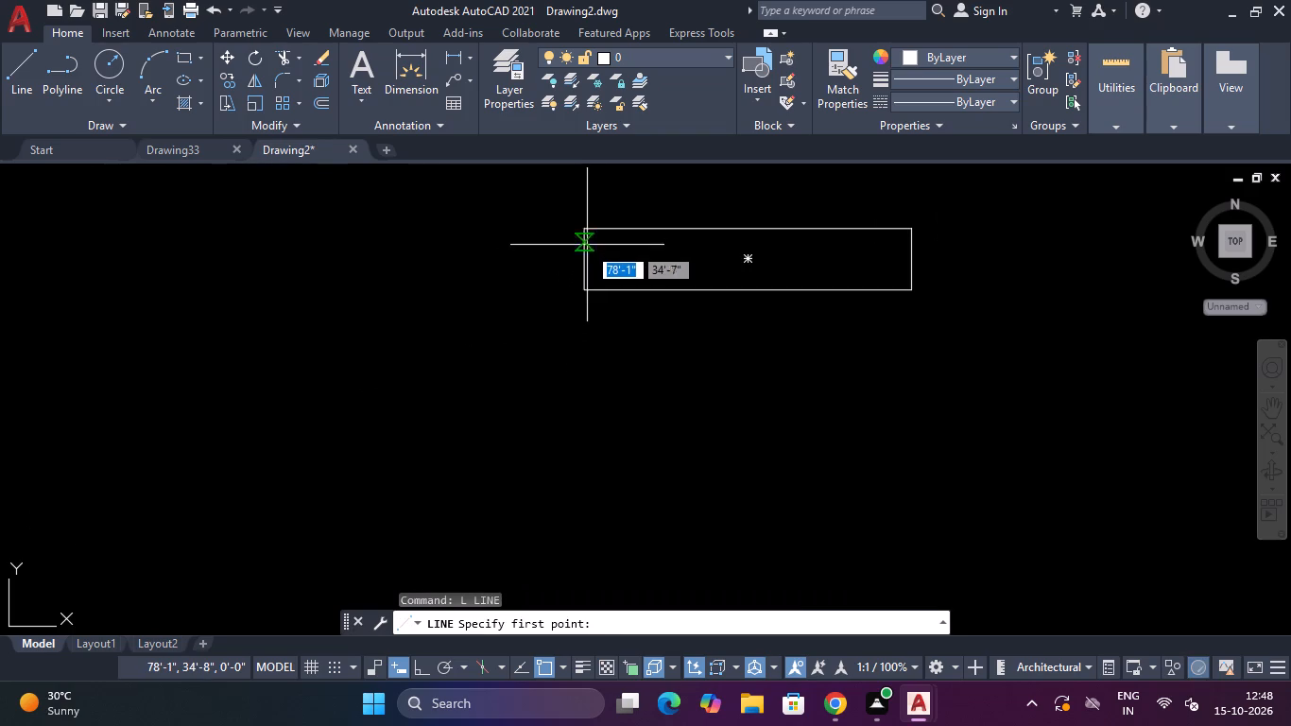
left_click(587, 252)
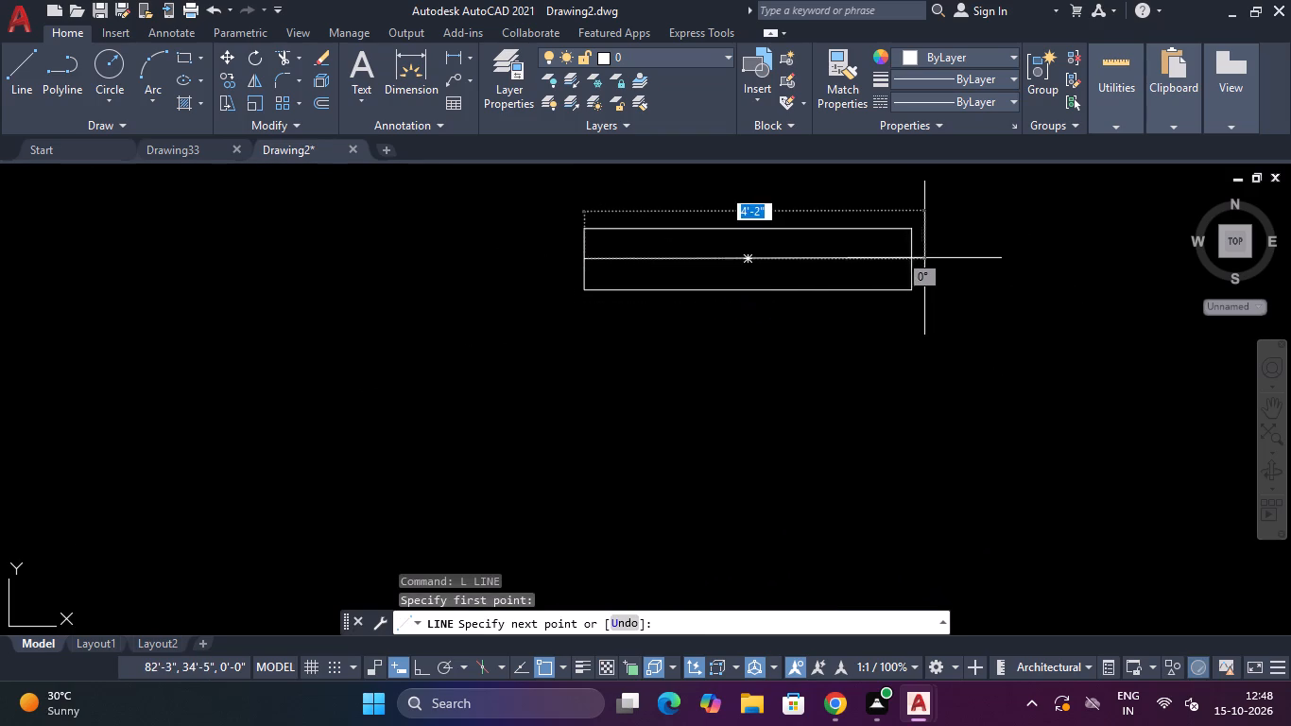
left_click(914, 253)
key("Escape")
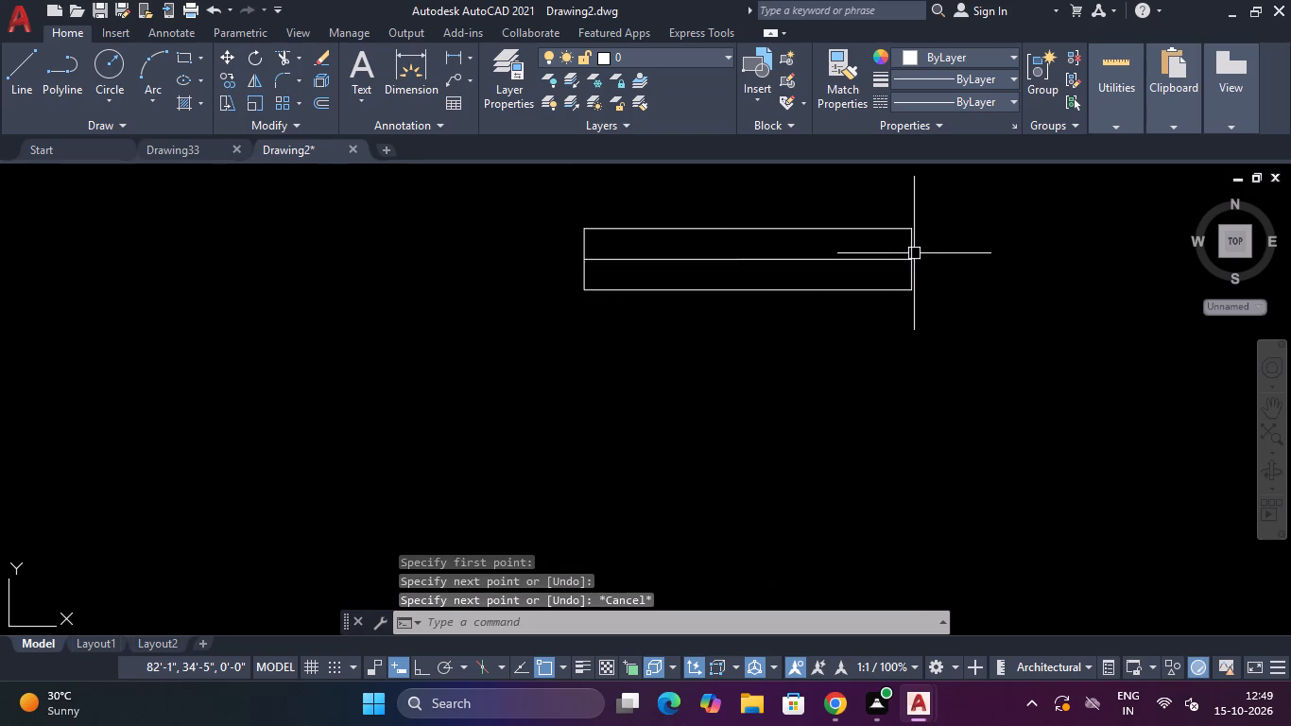
Offset the 4' rectangle's centre line by 1" to both its upper and lower sides.
type("O")
key("space")
key("1")
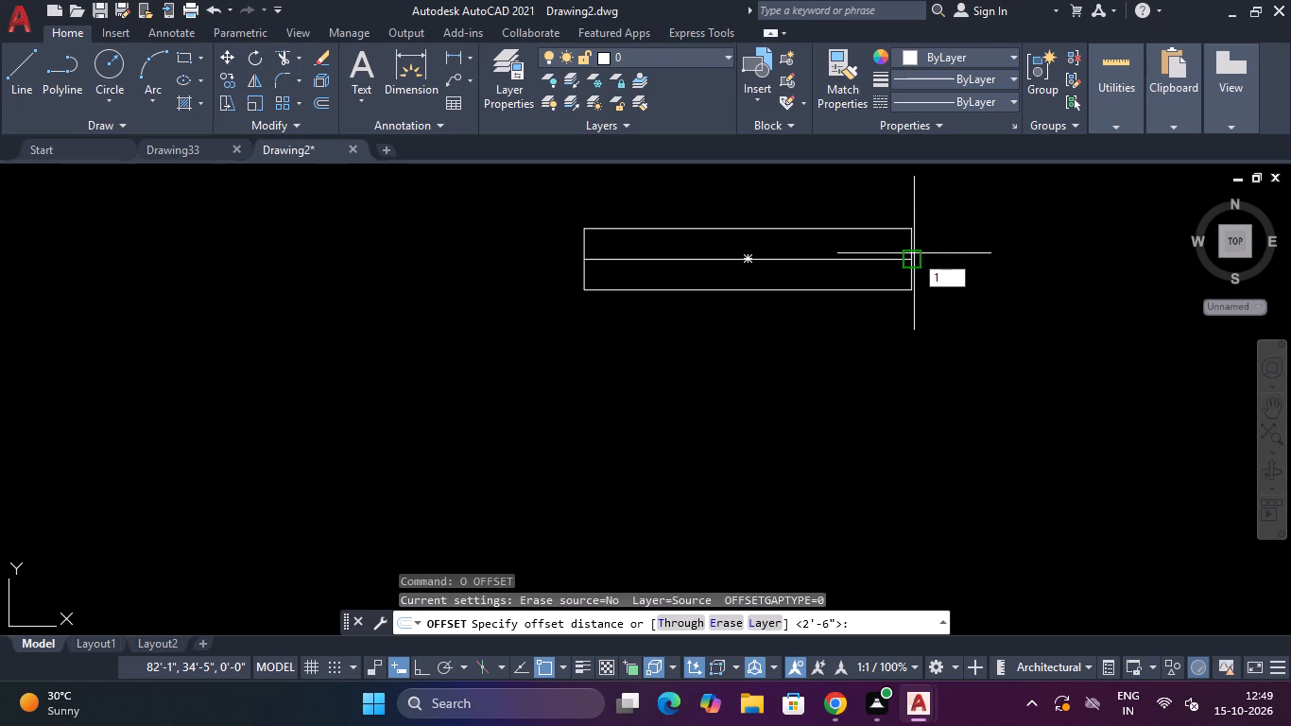
key("shift+quotedbl")
key("Return")
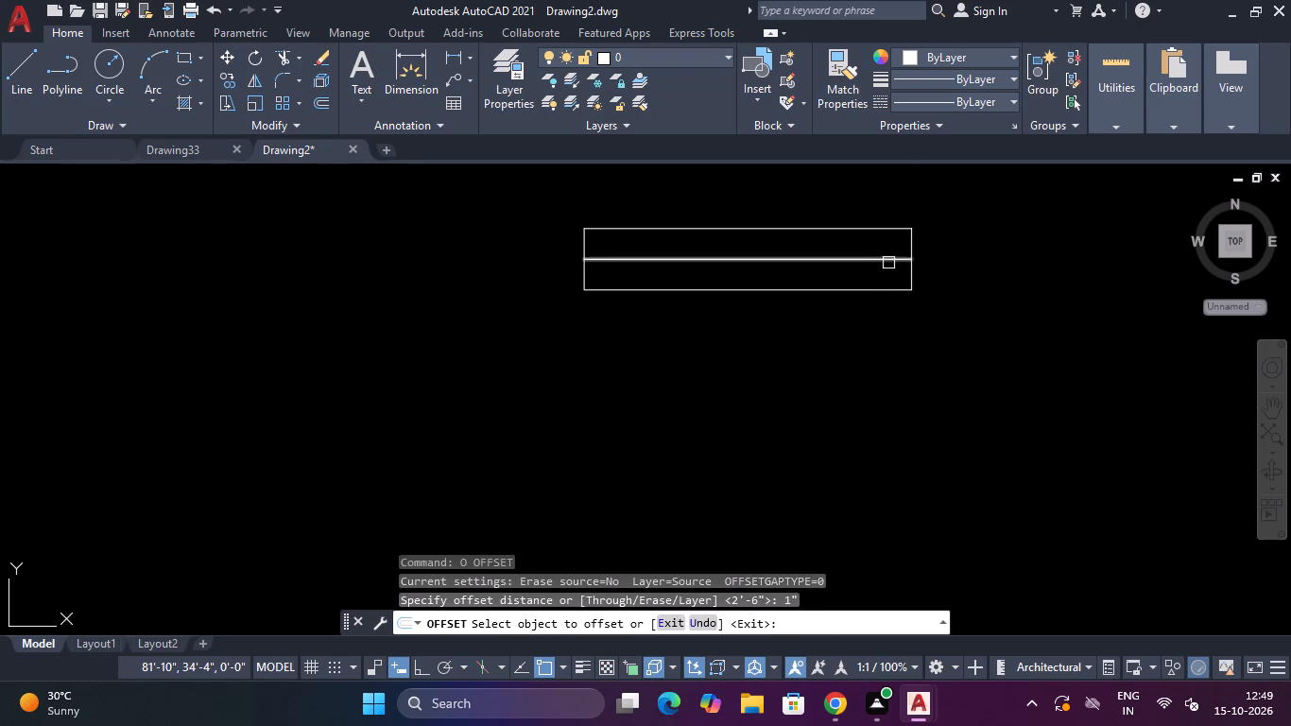
left_click(886, 259)
left_click(877, 231)
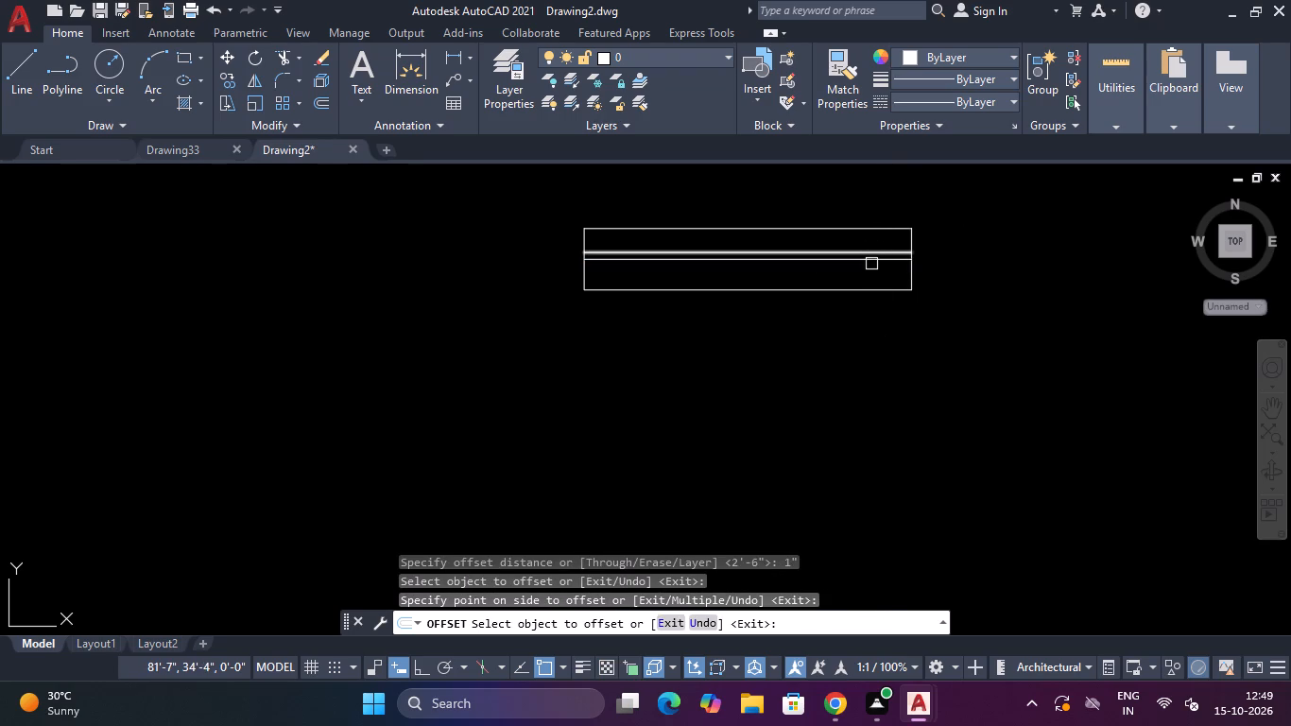
left_click(871, 264)
left_click(869, 282)
key("Escape")
Erase the original centre line of the 4' rectangle, keeping the two offset lines.
scroll(855, 268, "up", 2)
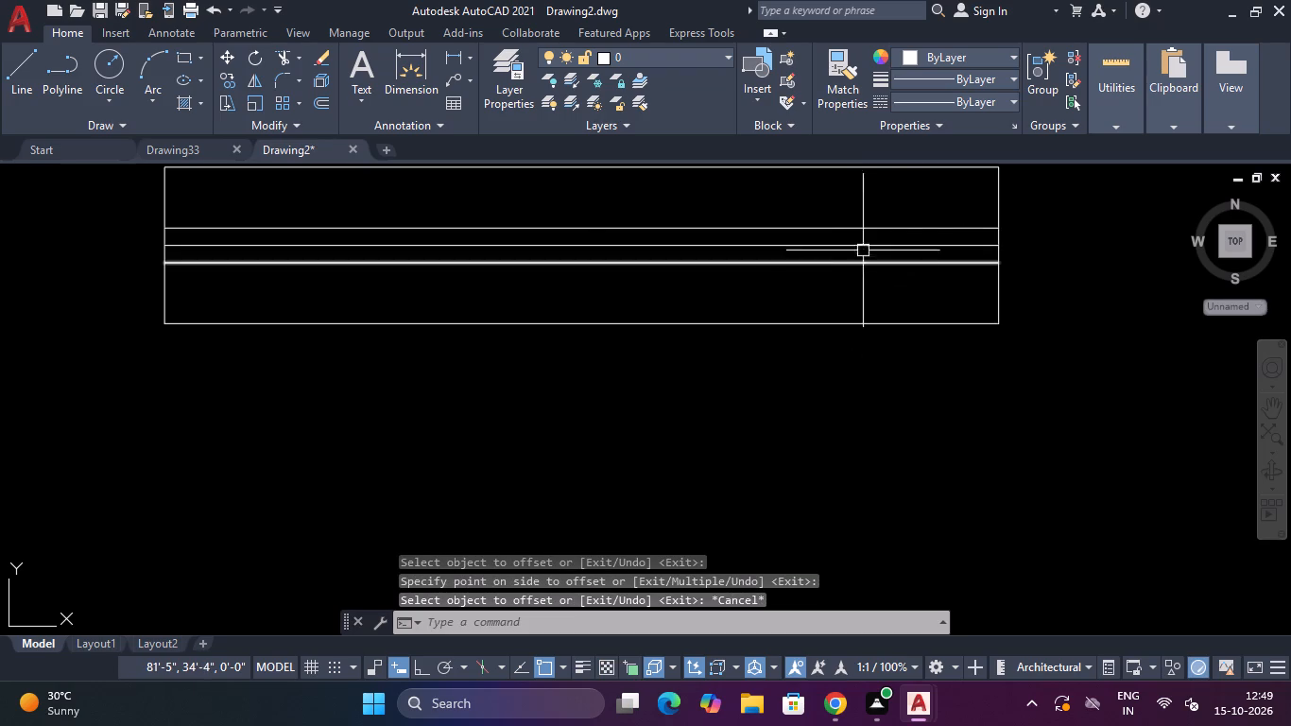
left_click(865, 245)
key("Delete")
Draw a horizontal centre line across the 2' rectangle between the midpoints of its short sides.
scroll(834, 441, "down", 3)
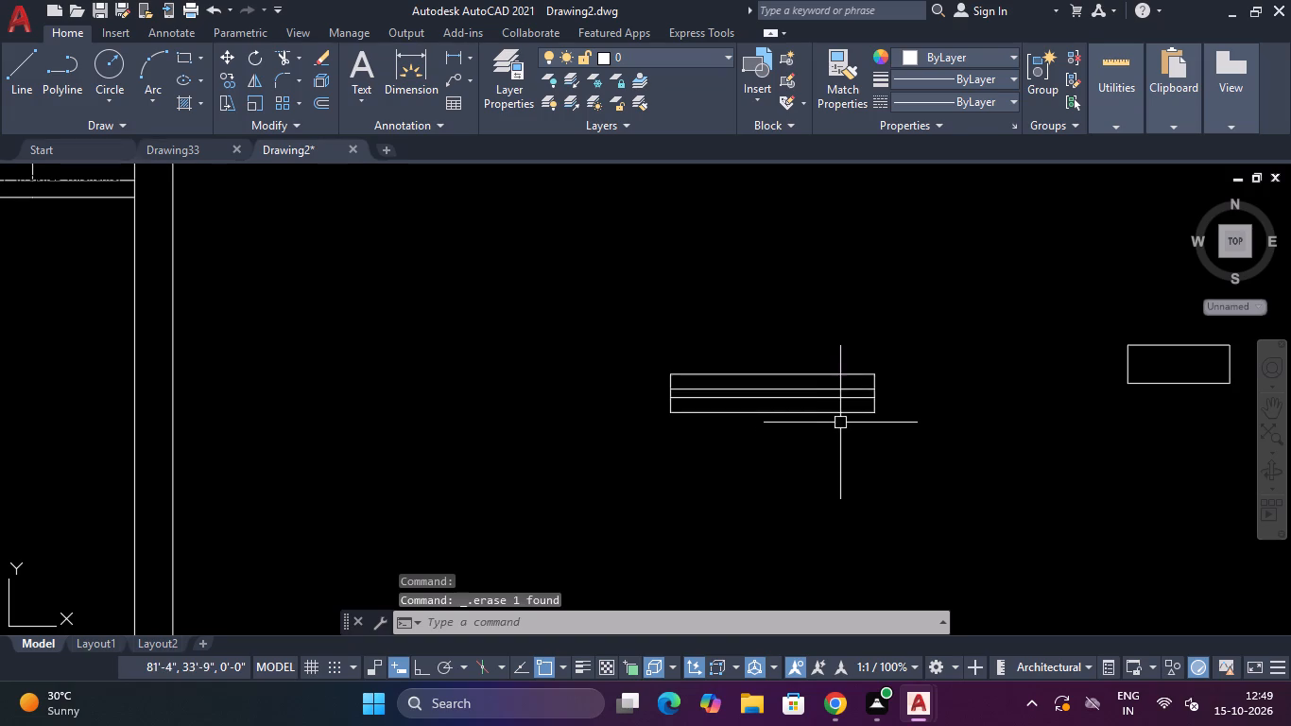
scroll(1059, 337, "down", 2)
scroll(1135, 338, "up", 3)
key("l")
key("space")
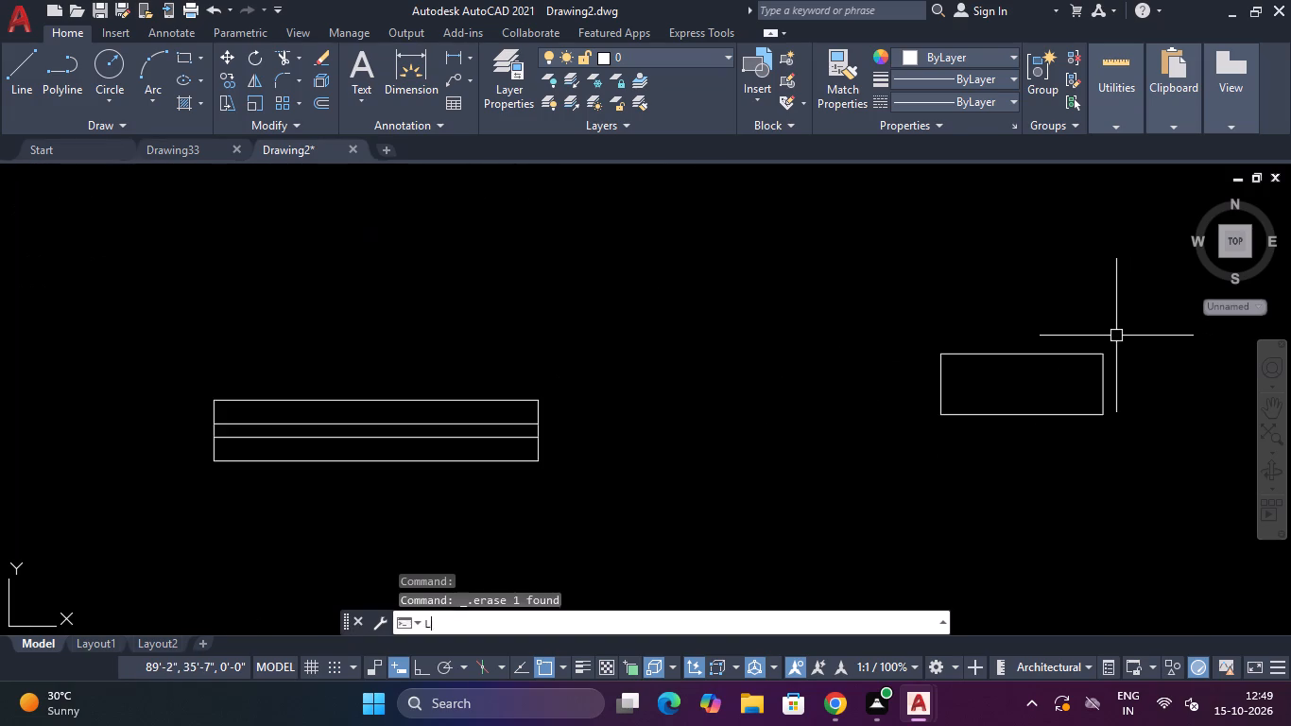
left_click(943, 386)
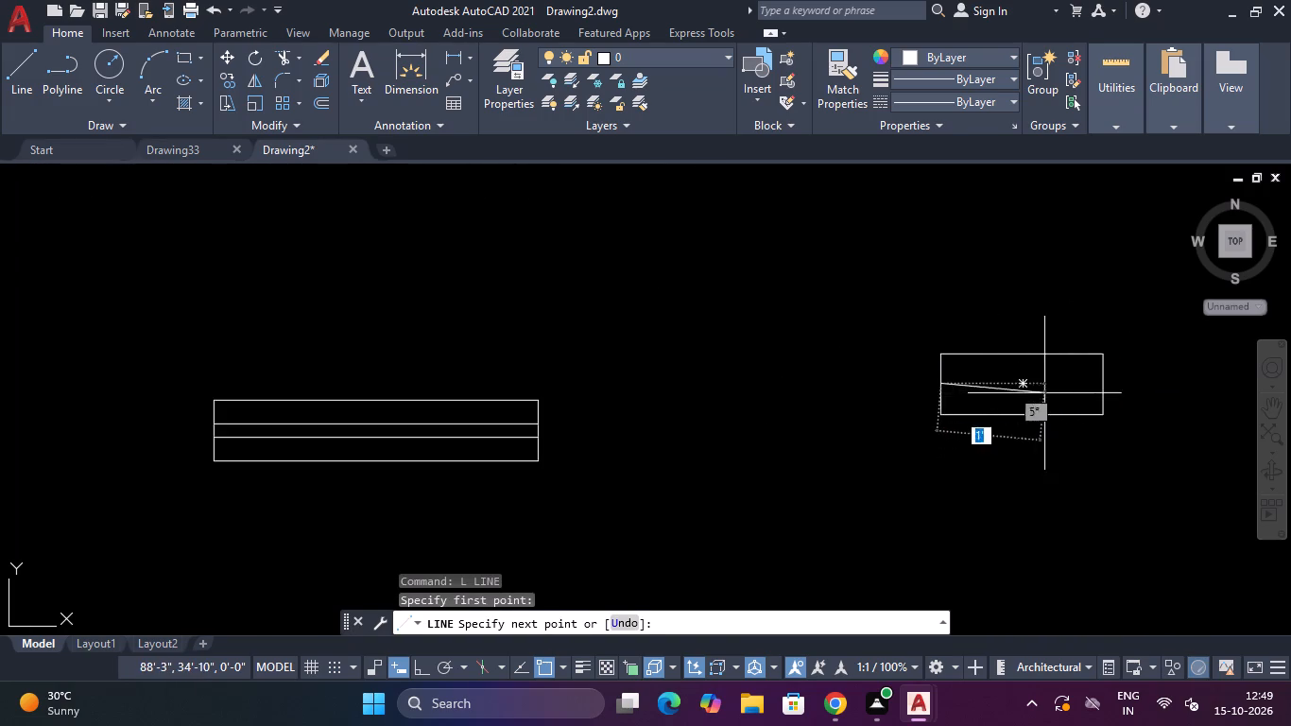
left_click(1106, 383)
key("Escape")
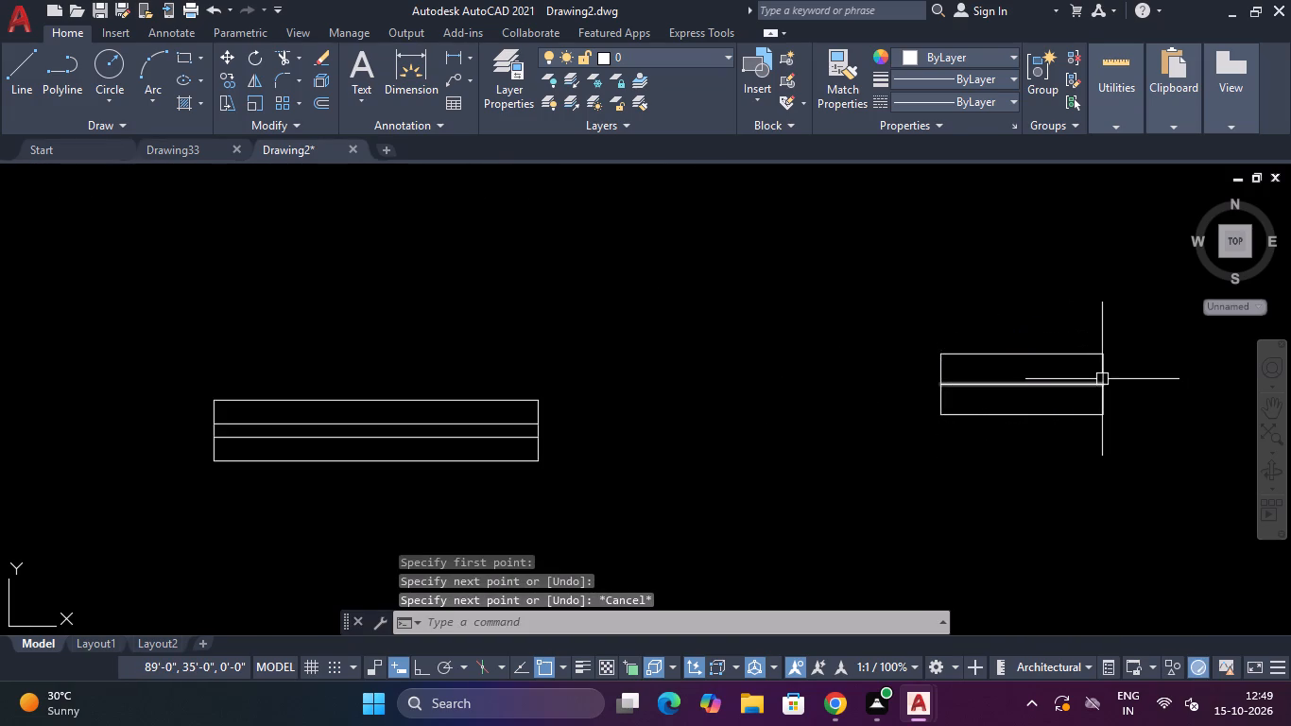
Offset the 2' rectangle's centre line by 1" to both its upper and lower sides.
type("O")
key("space")
key("space")
left_click(1077, 387)
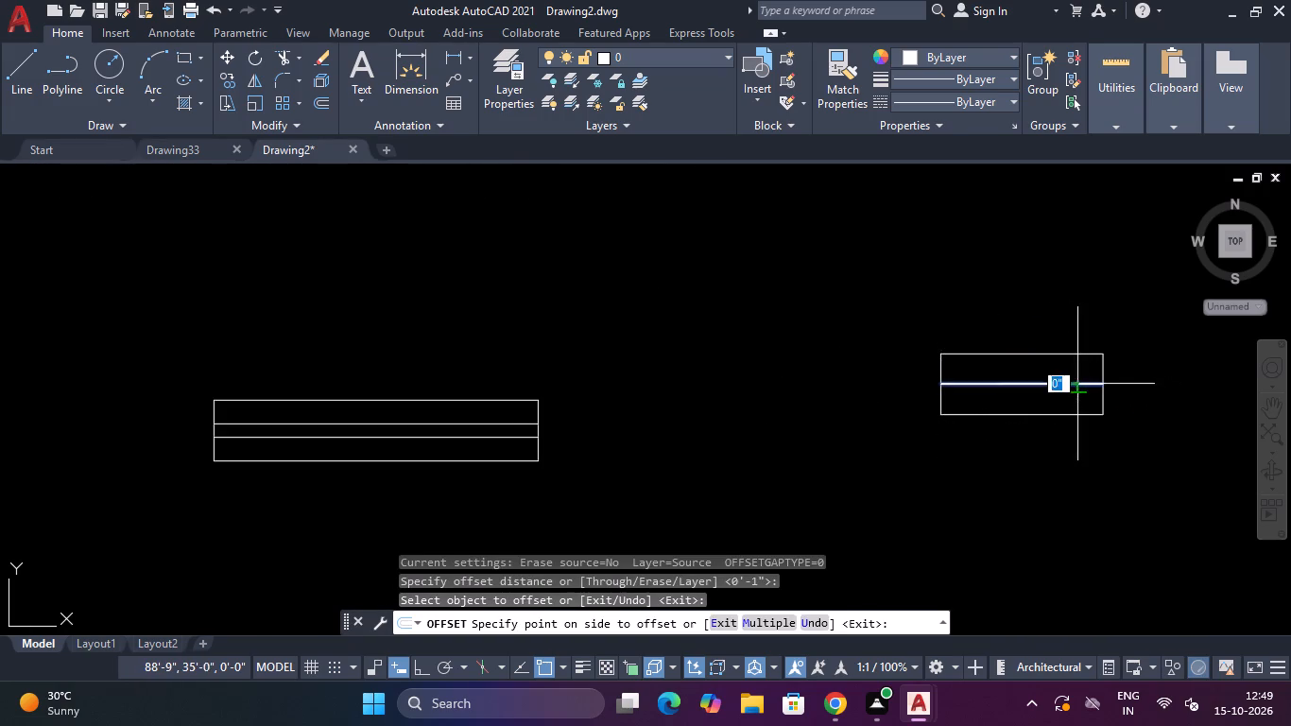
scroll(1074, 357, "up", 3)
left_click(1074, 357)
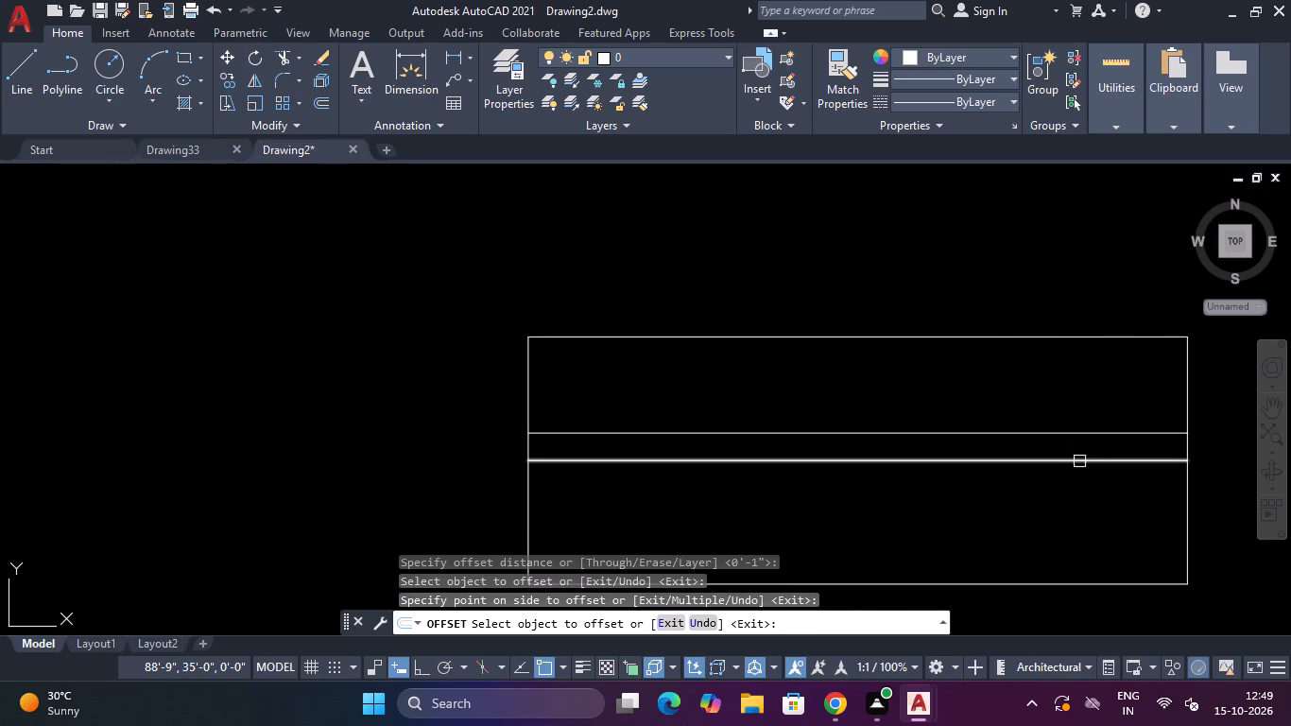
left_click(1079, 461)
left_click(1064, 544)
key("Escape")
key("Escape")
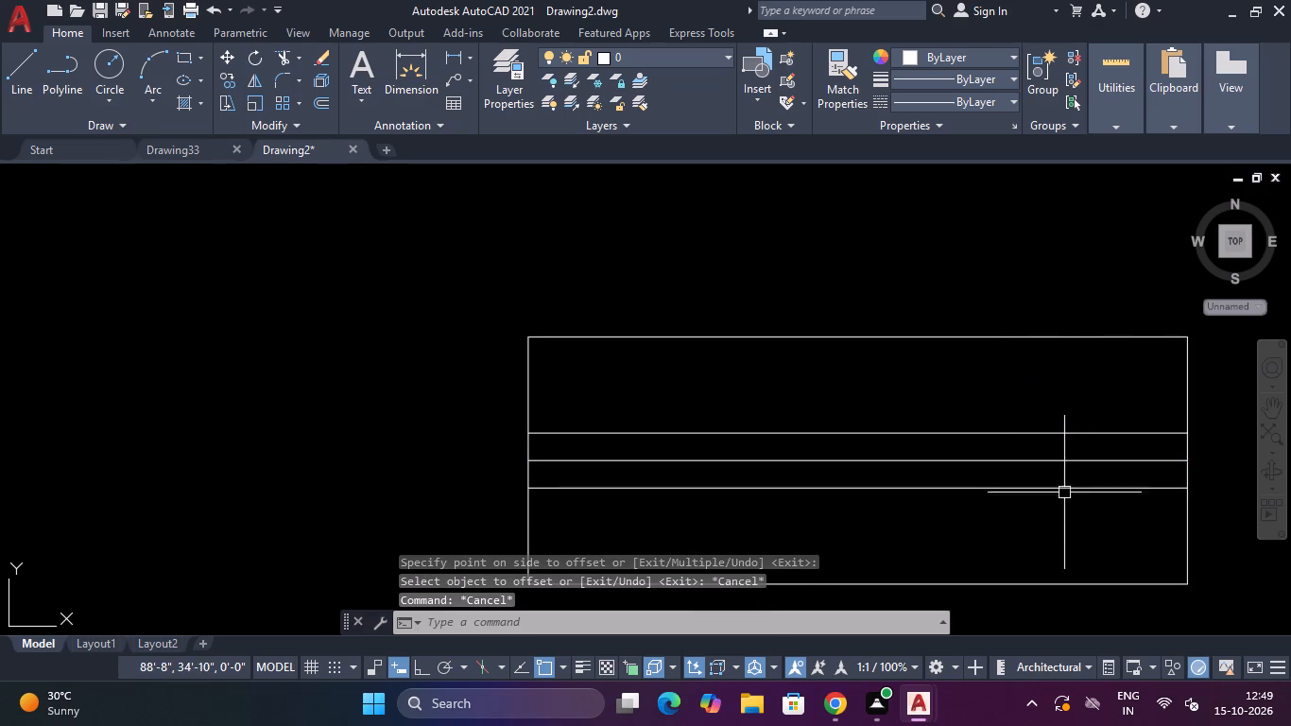
Erase the original centre line of the 2' rectangle, keeping the two offset lines.
left_click(1064, 458)
key("Delete")
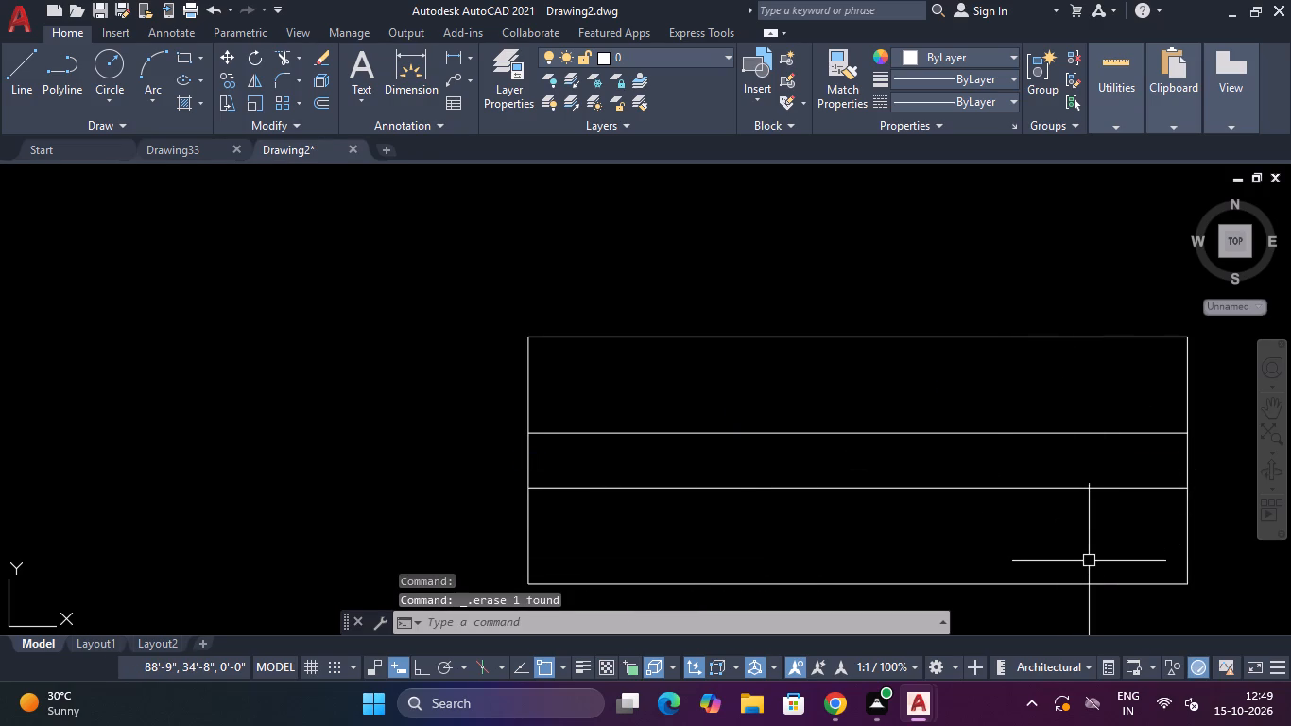
Trim away the two long outer edges of the 4' window rectangle, leaving its end lines and centre pair.
scroll(1087, 544, "down", 5)
scroll(731, 628, "up", 5)
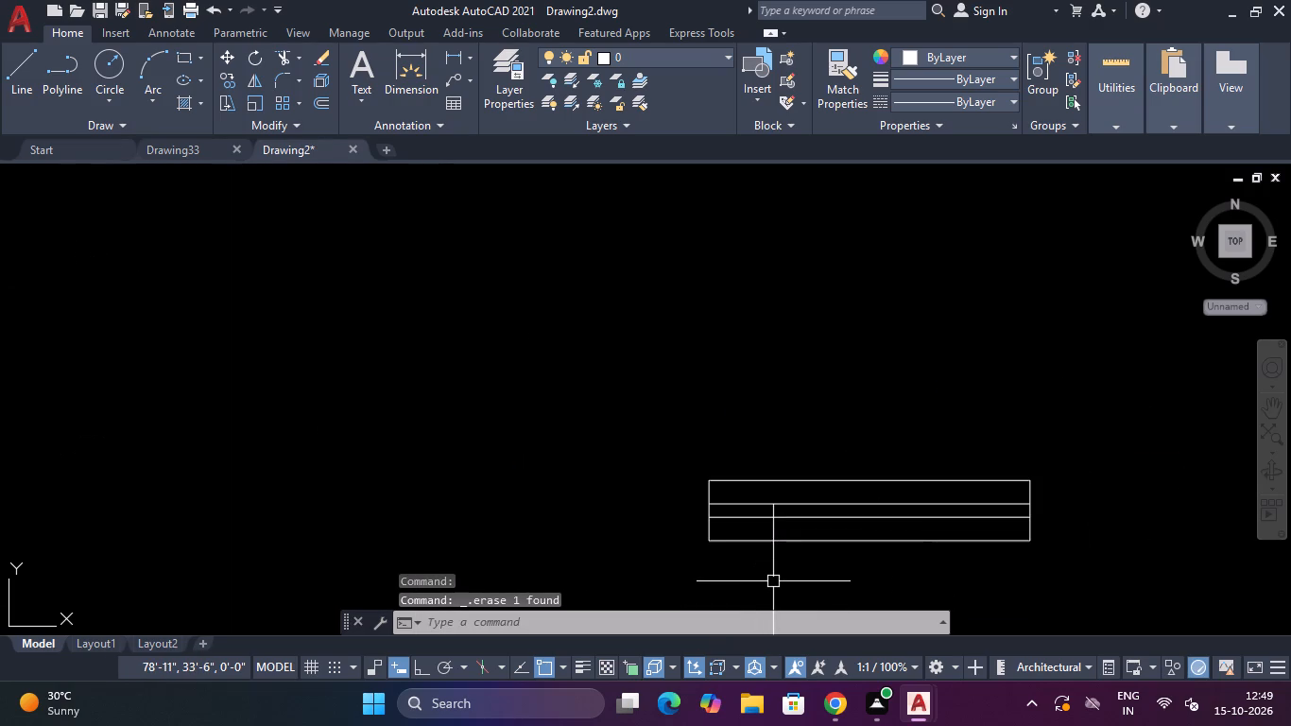
type("TR")
key("space")
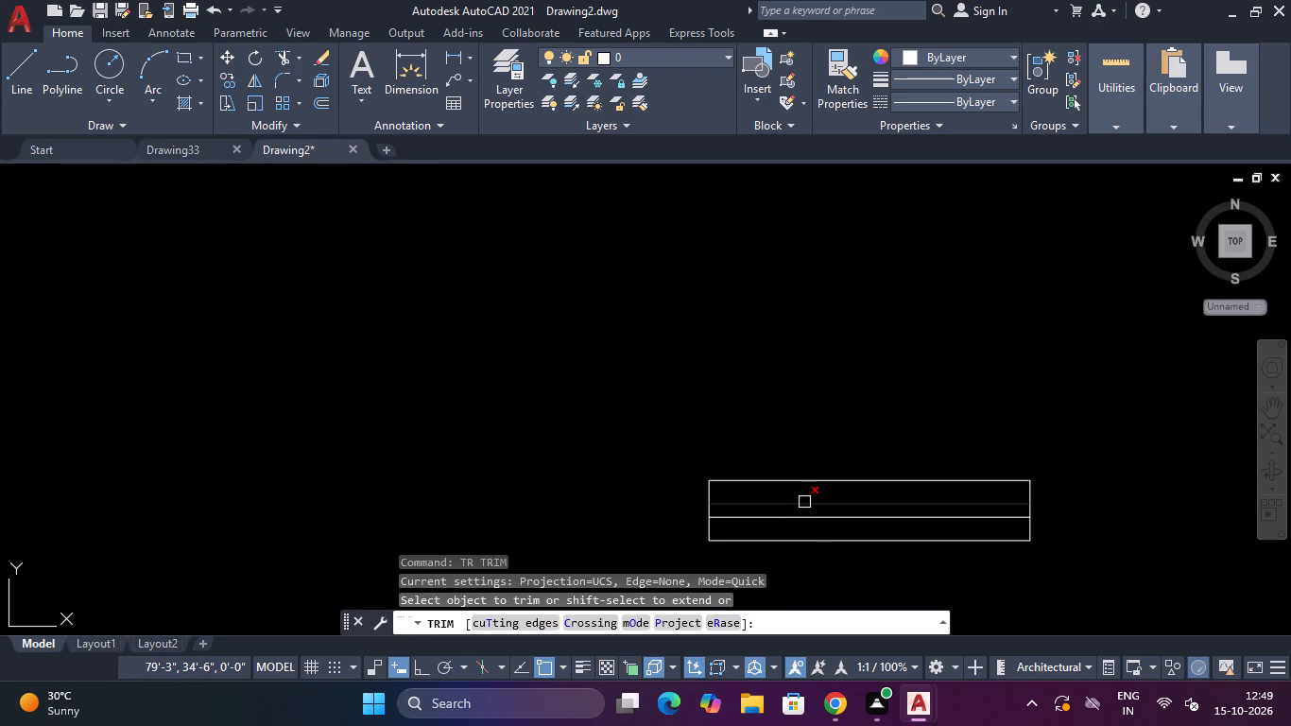
scroll(804, 500, "up", 4)
left_click(804, 500)
left_click(801, 247)
scroll(808, 264, "down", 3)
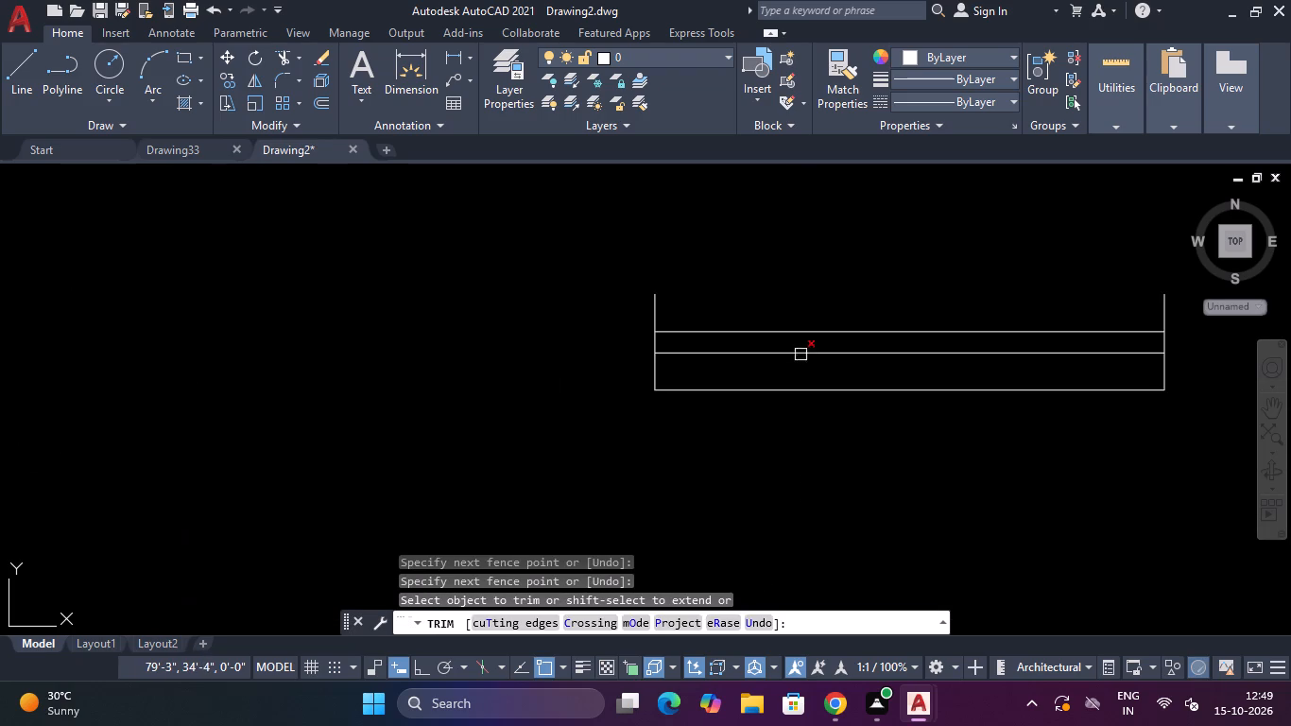
scroll(799, 358, "up", 2)
left_click(799, 369)
left_click(799, 466)
scroll(799, 466, "down", 7)
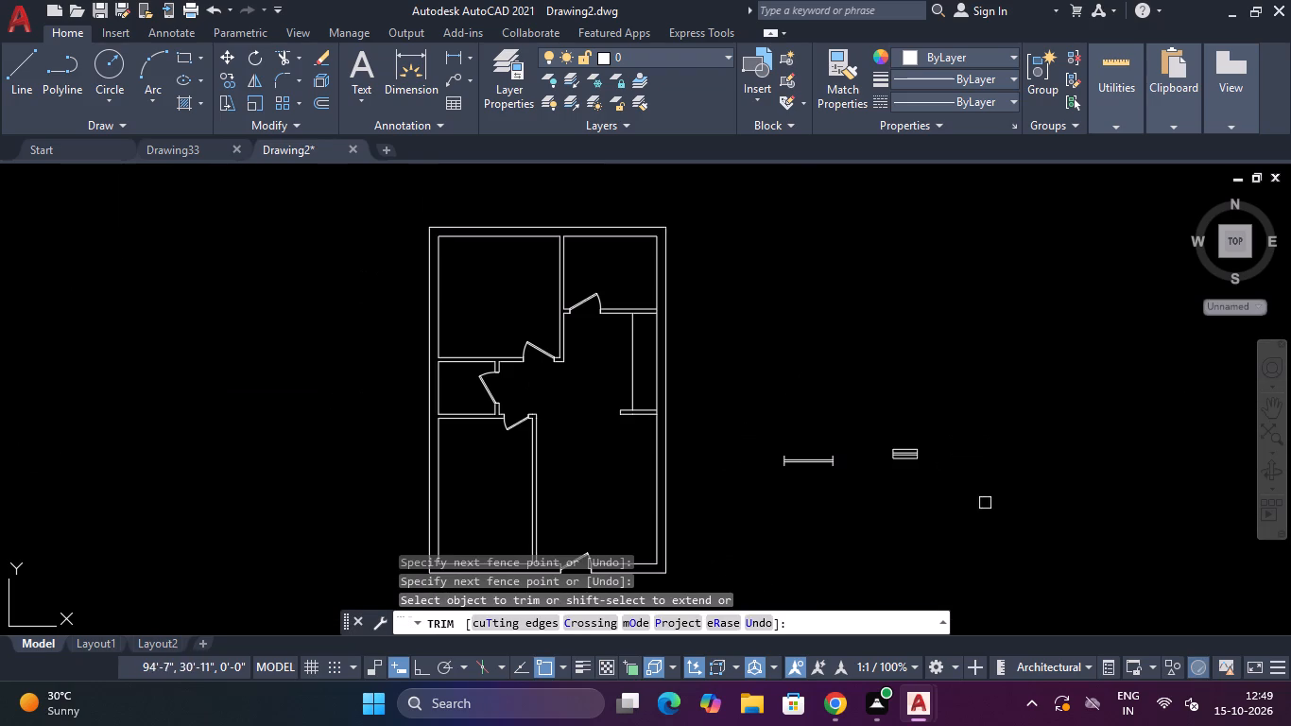
Trim away the two long outer edges of the 2' window rectangle, leaving its end lines and centre pair.
scroll(917, 441, "up", 4)
scroll(878, 519, "up", 4)
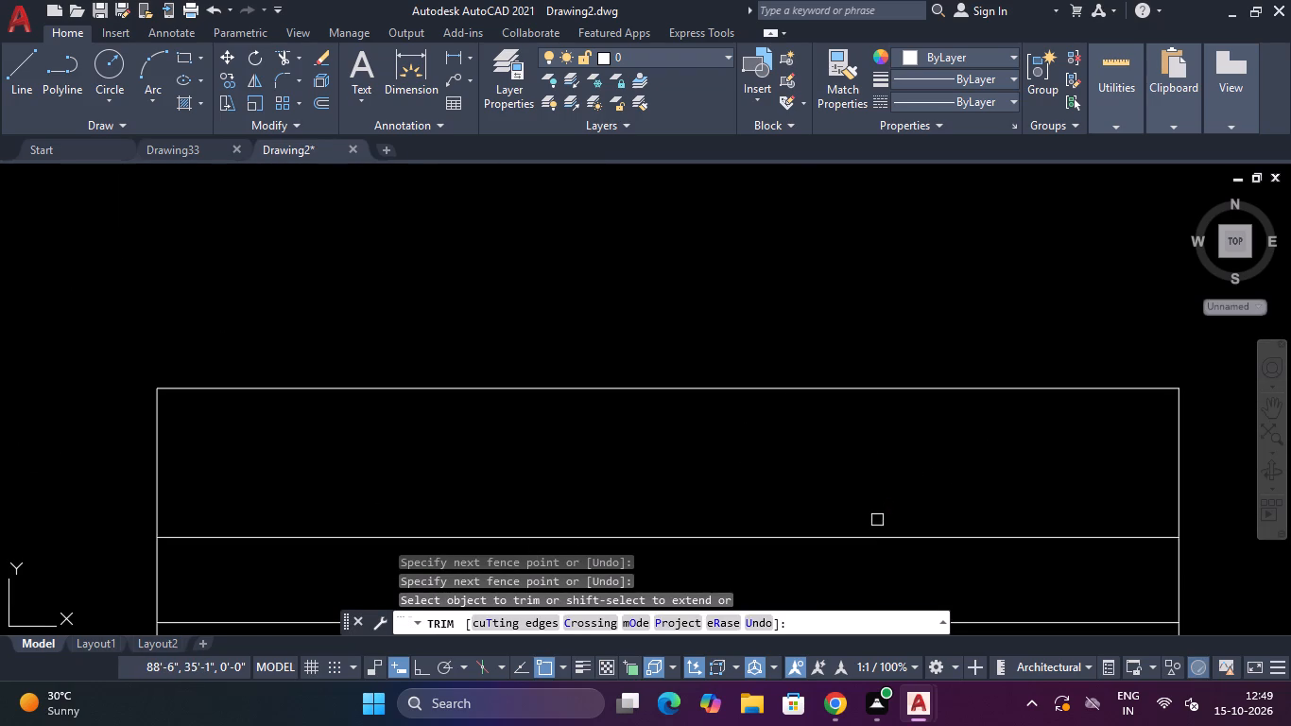
left_click(877, 520)
left_click(824, 348)
scroll(824, 348, "down", 3)
scroll(814, 450, "up", 2)
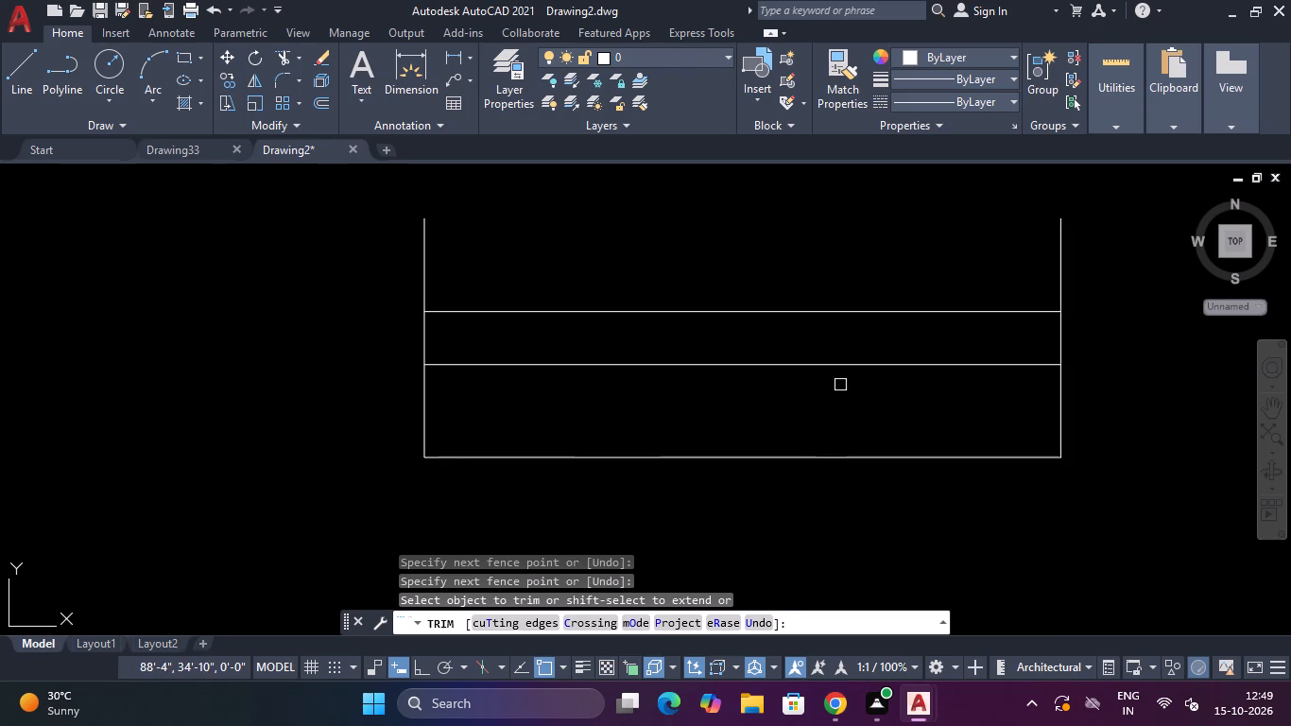
left_click(840, 385)
left_click(804, 474)
scroll(804, 474, "down", 8)
scroll(756, 491, "up", 1)
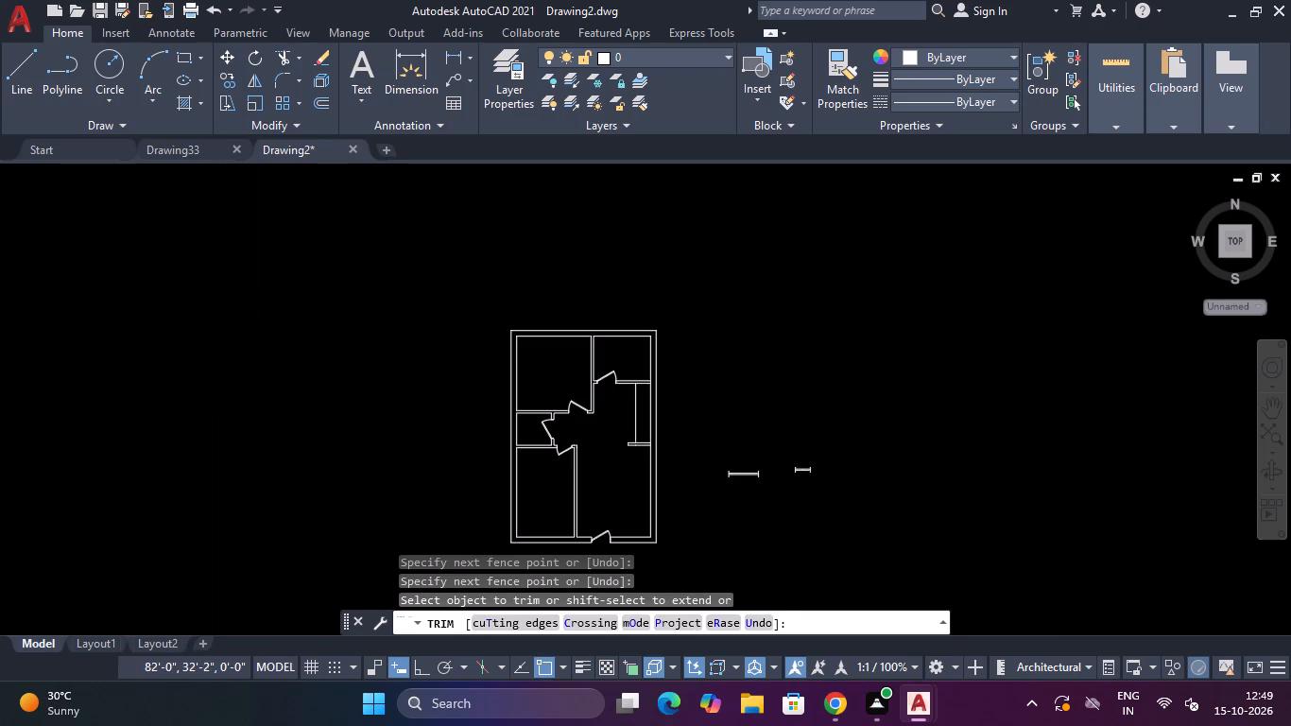
scroll(756, 491, "up", 2)
key("Escape")
key("Escape")
key("Escape")
key("Escape")
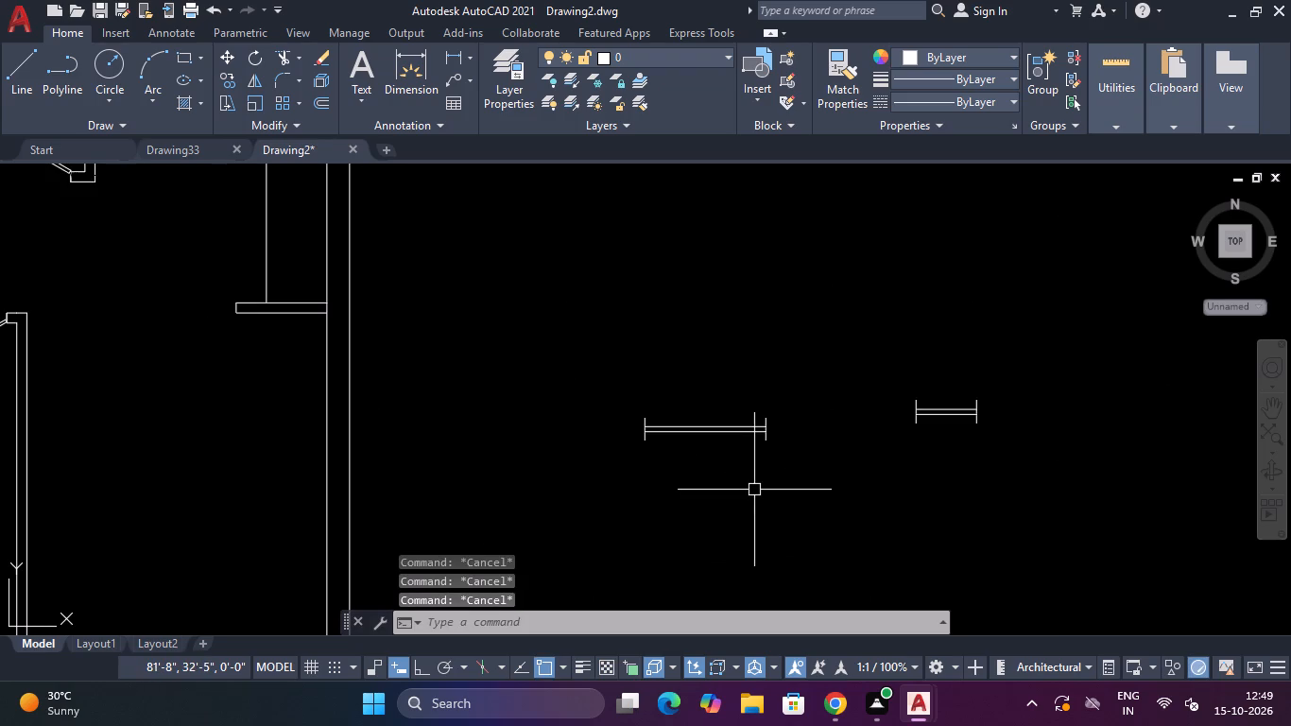
Copy the 4' window symbol into the upper-left room's top wall and into the bottom wall at the lower-left room and right of the entrance door.
left_click(792, 392)
left_click(616, 483)
type("CO")
key("Return")
left_click(646, 441)
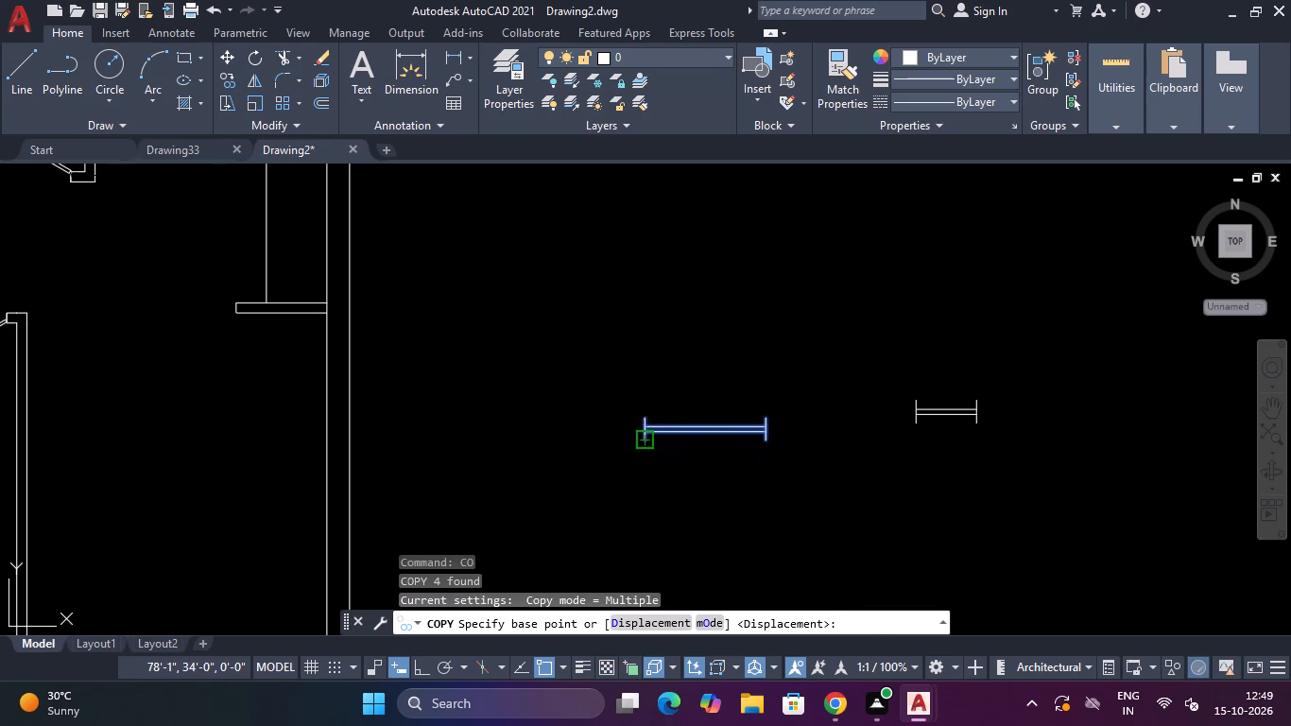
scroll(644, 441, "down", 5)
scroll(552, 380, "up", 2)
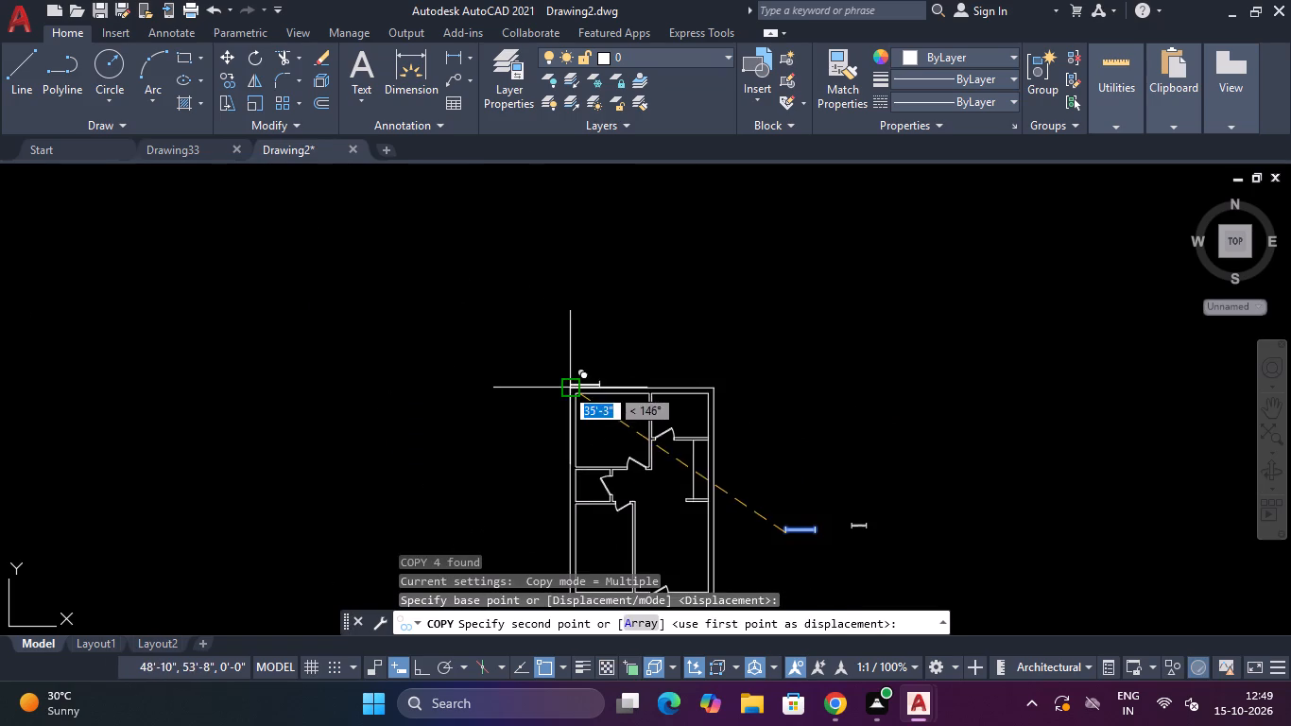
scroll(565, 388, "up", 3)
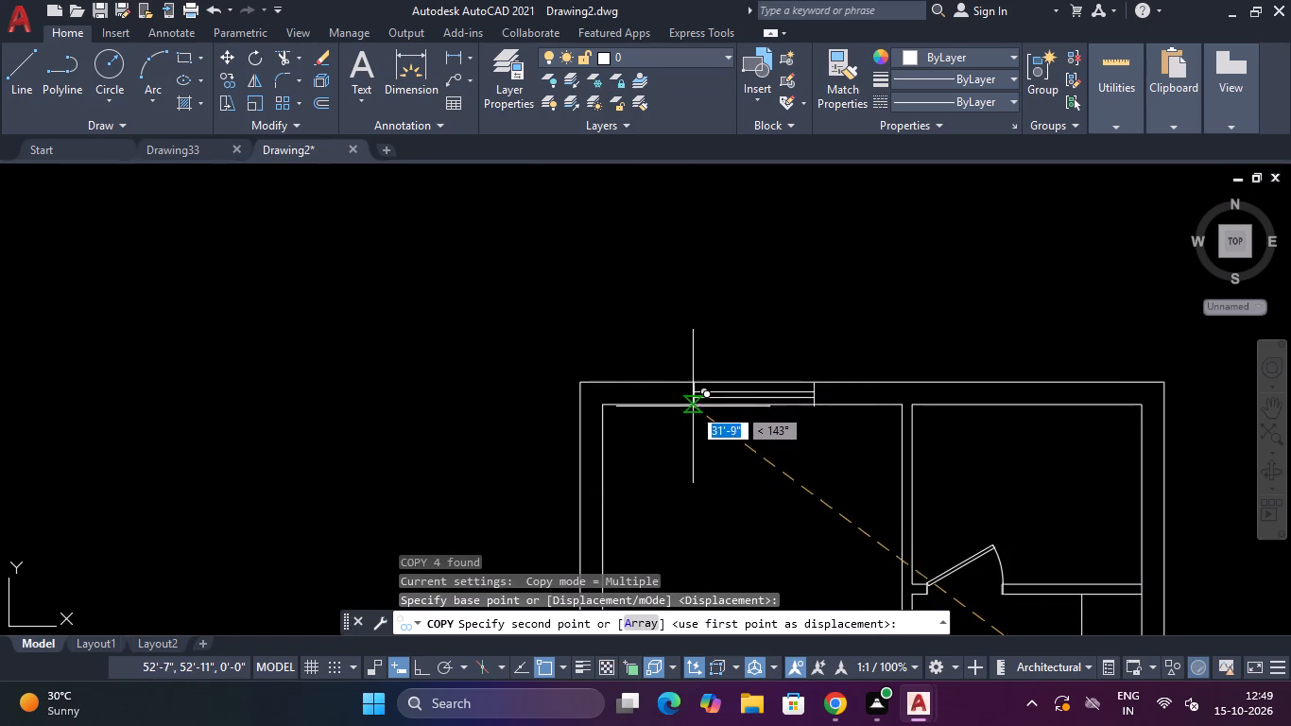
left_click(640, 399)
scroll(716, 389, "down", 4)
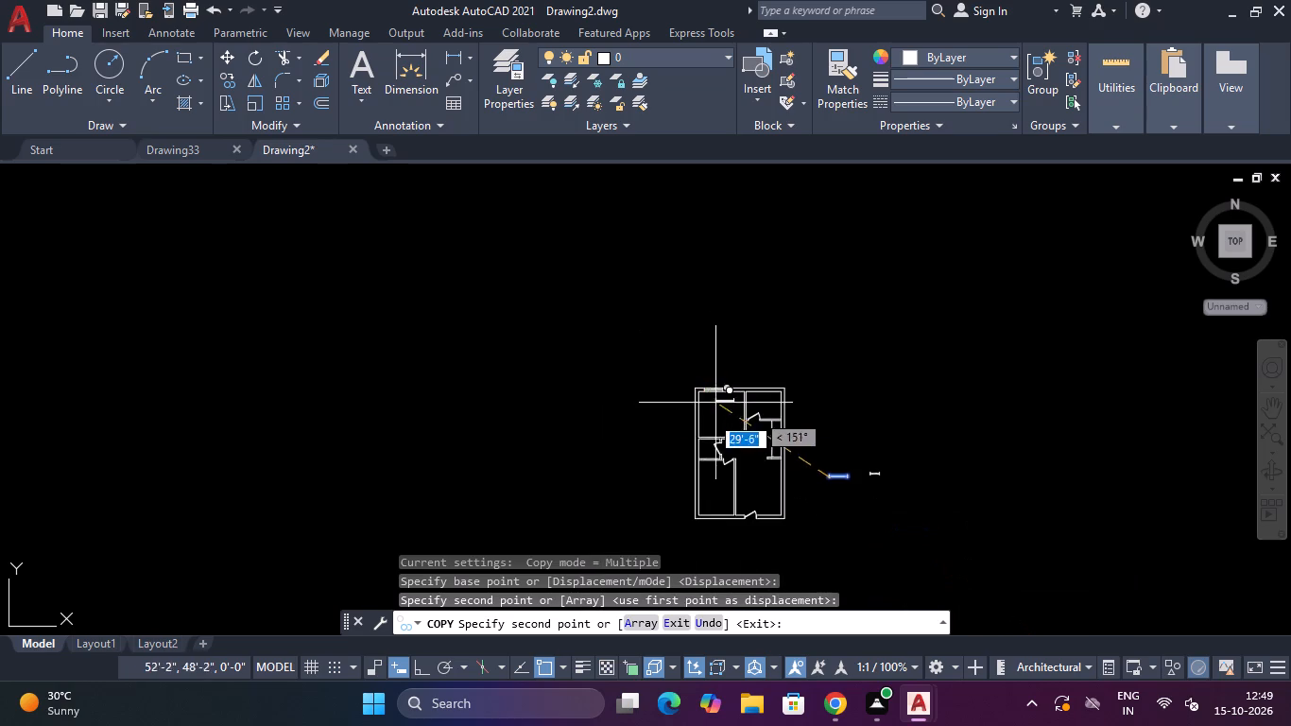
scroll(714, 525, "up", 4)
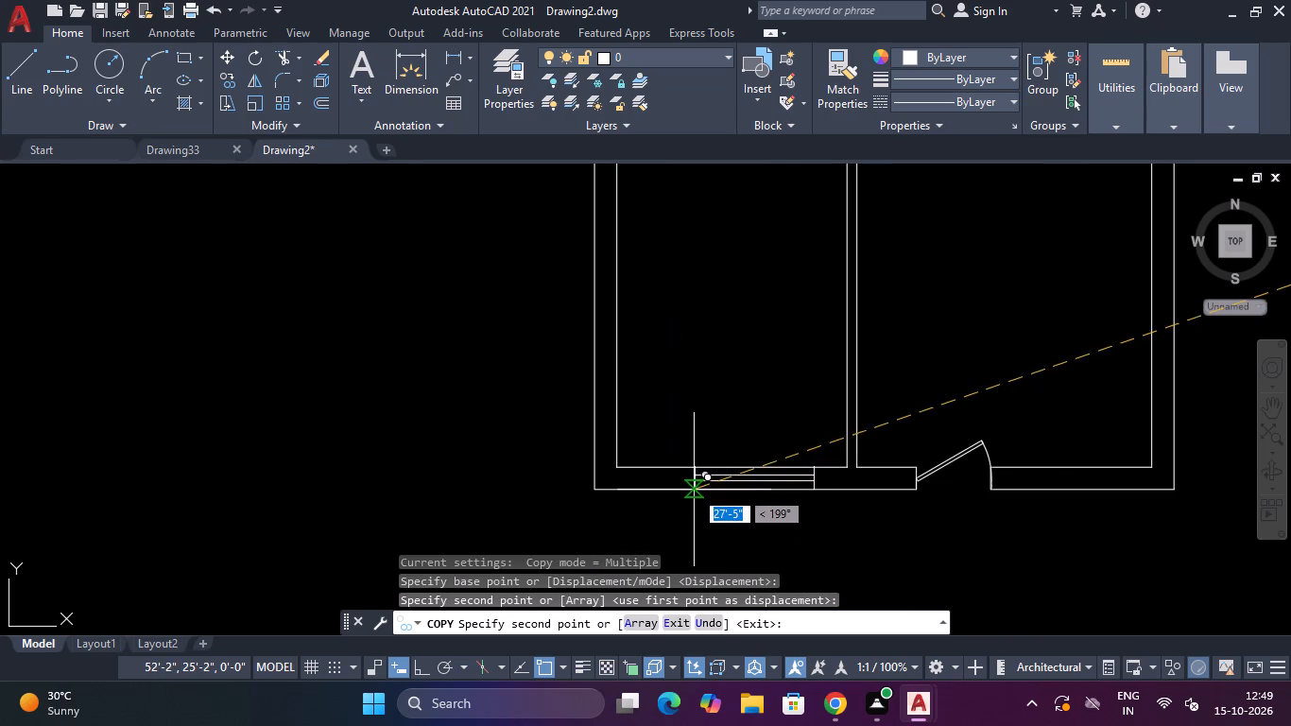
left_click(663, 493)
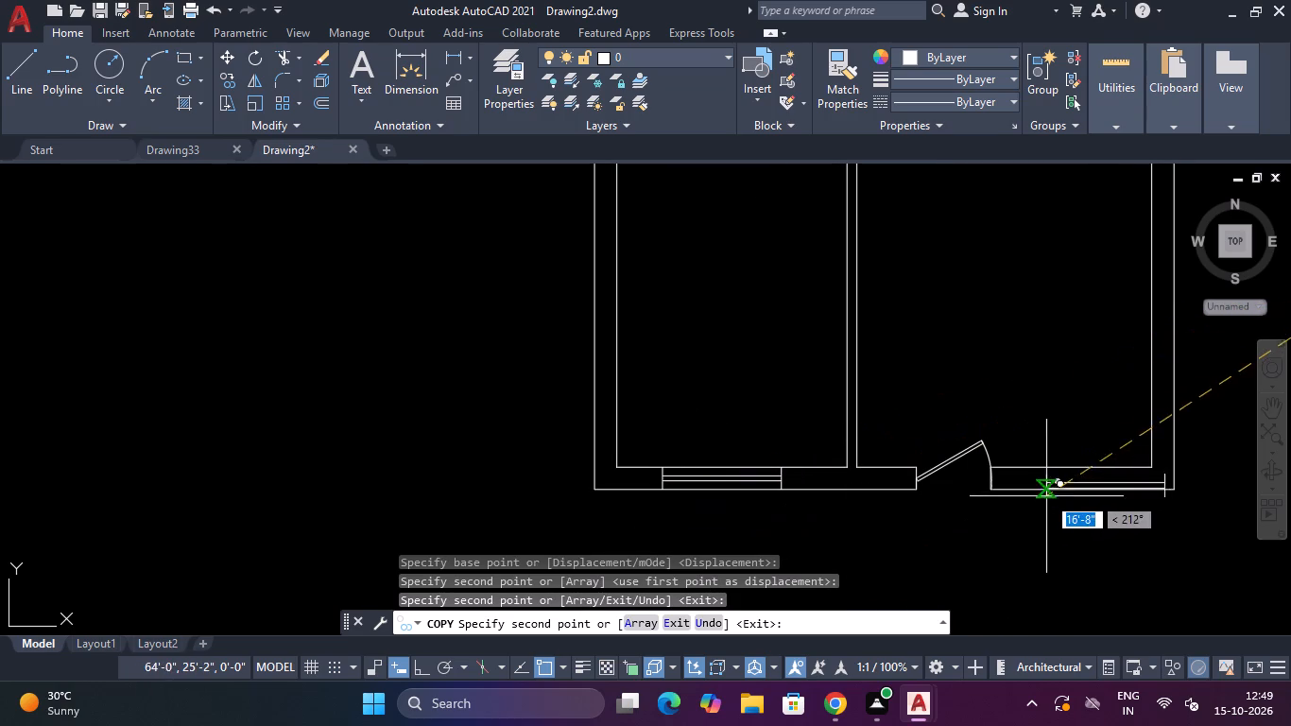
scroll(1039, 488, "up", 1)
left_click(1028, 496)
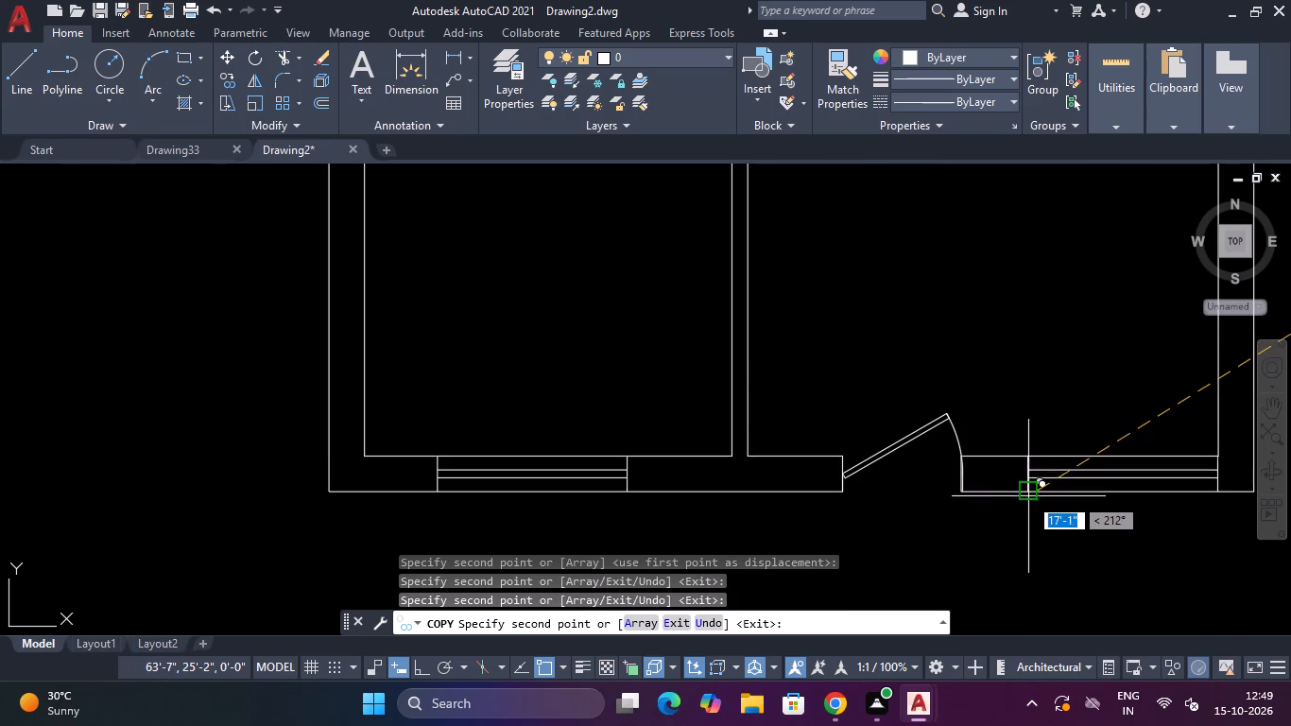
scroll(1028, 497, "down", 4)
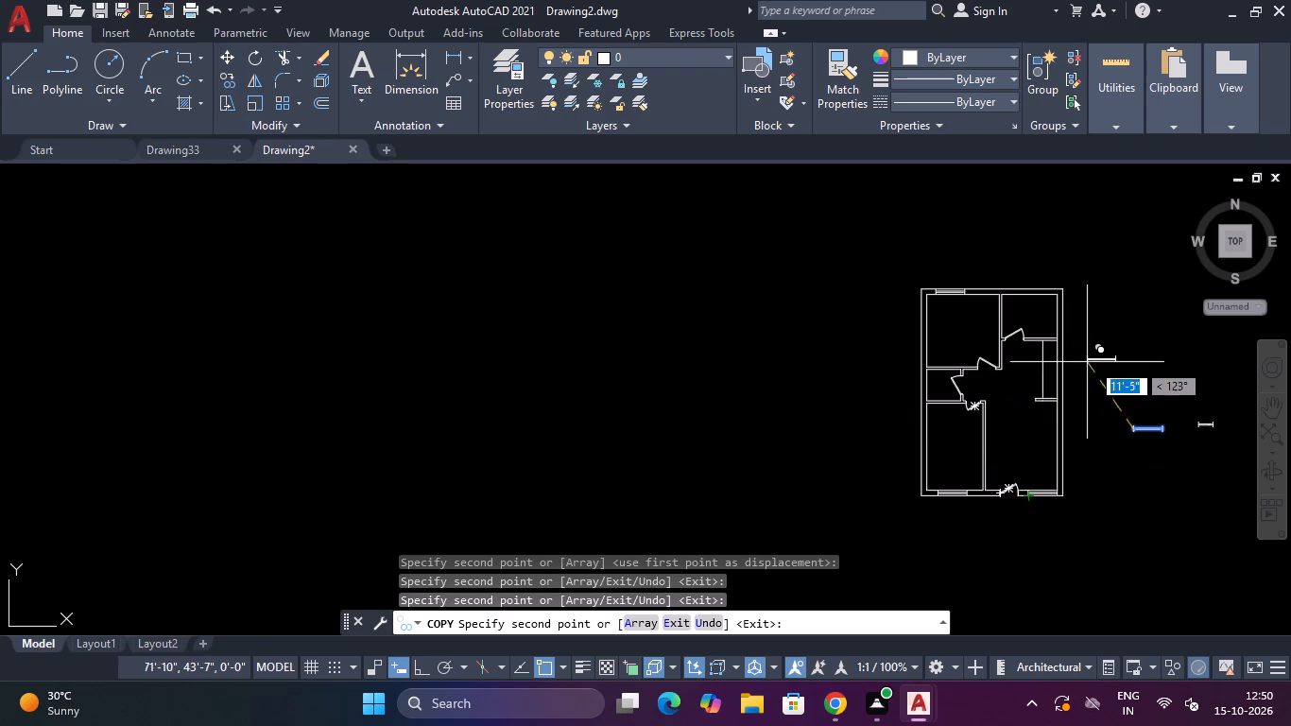
key("Escape")
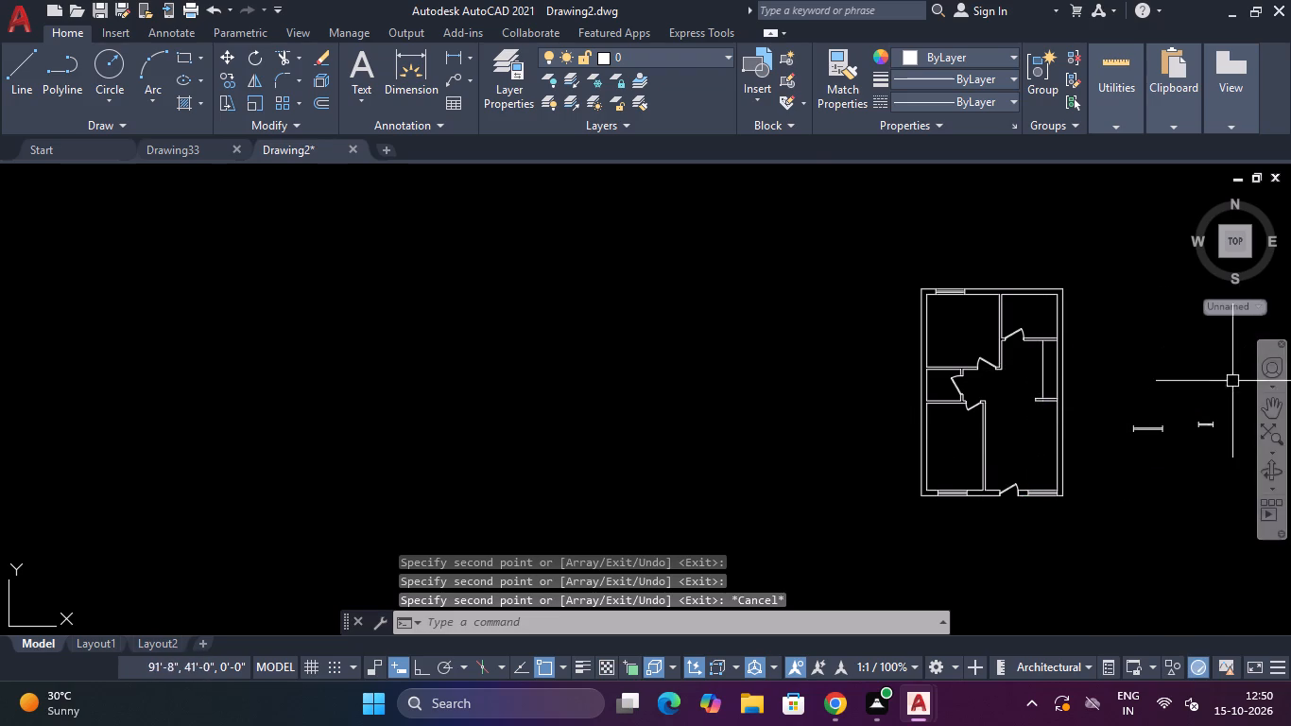
Copy the 2' window symbol into the upper-right room's top wall, with a spare copy outside the plan's left wall.
scroll(1220, 392, "up", 2)
left_click(1224, 408)
left_click(1144, 511)
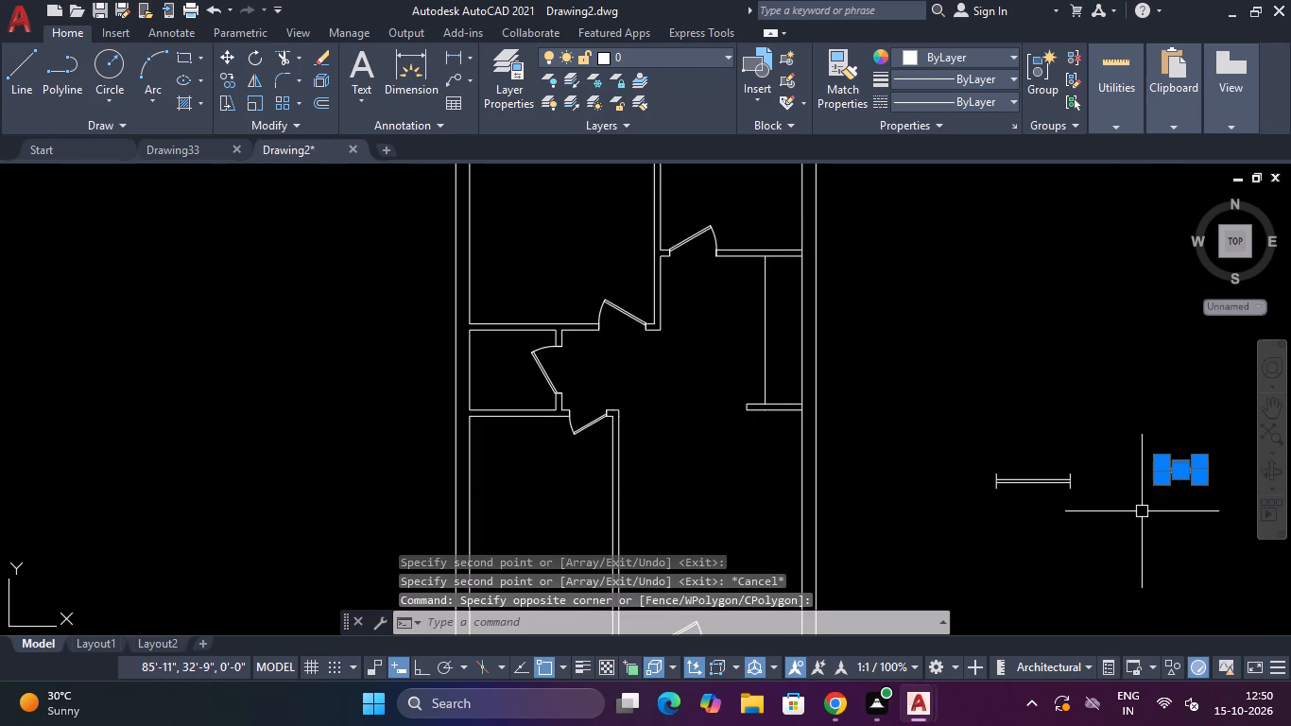
type("CO")
key("Return")
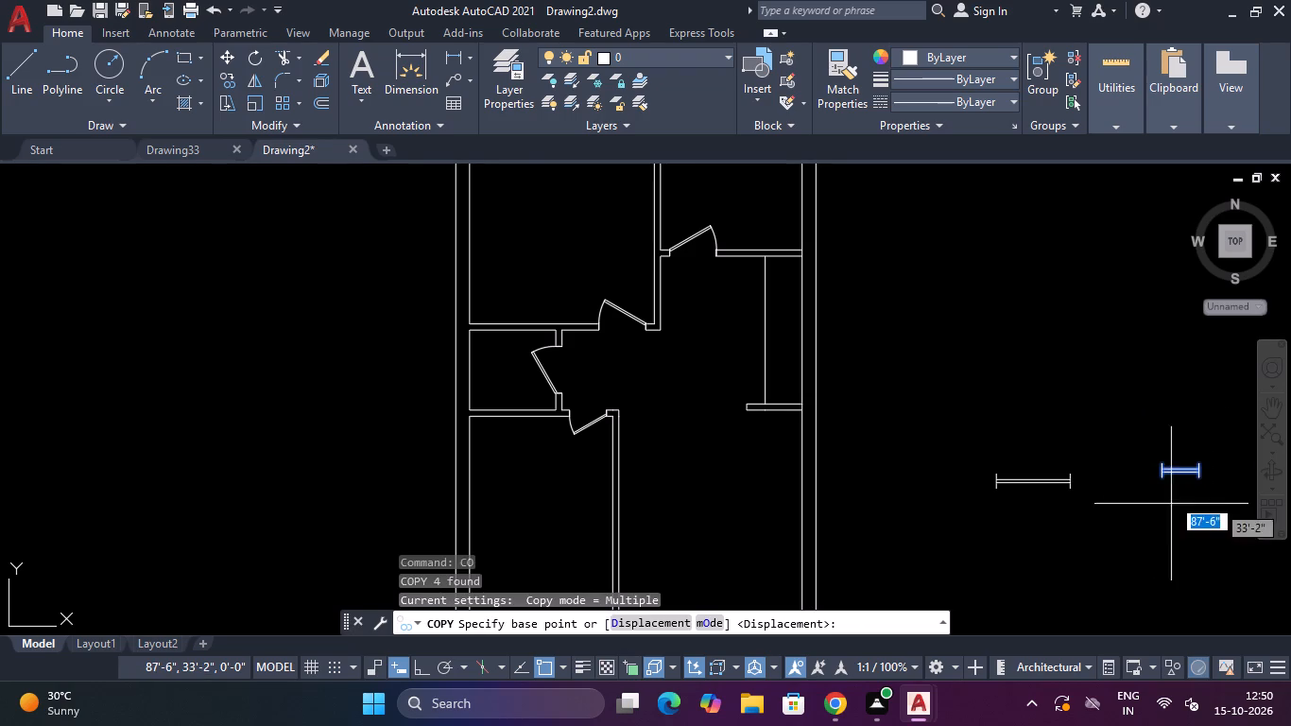
scroll(1162, 449, "up", 4)
left_click(1150, 551)
scroll(1150, 551, "down", 2)
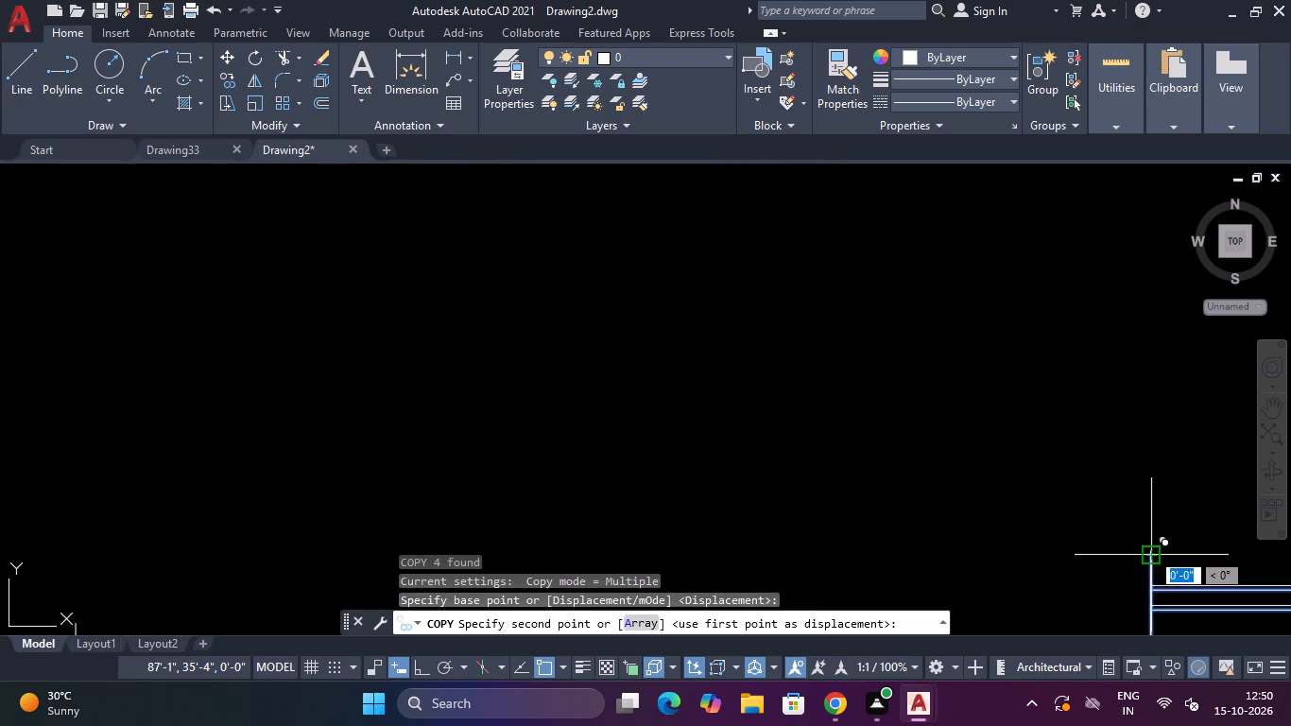
scroll(1150, 551, "down", 5)
scroll(1029, 441, "up", 6)
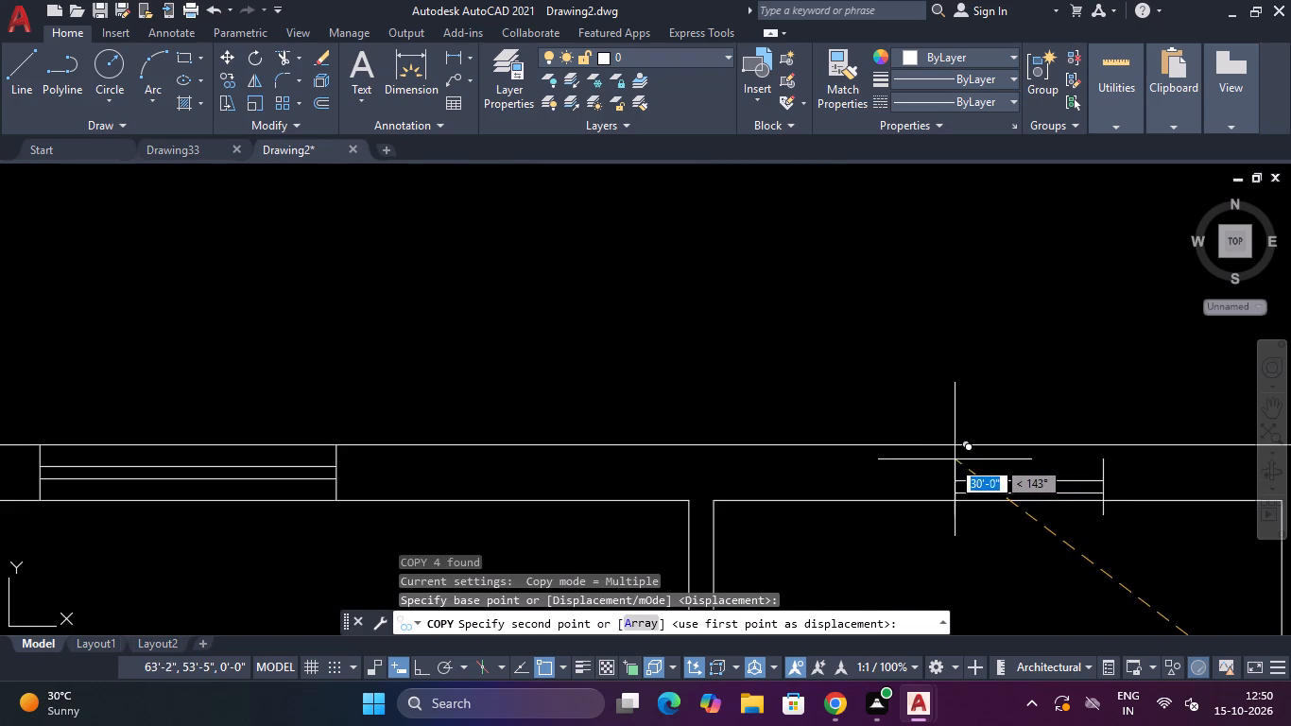
left_click(955, 452)
scroll(955, 452, "down", 5)
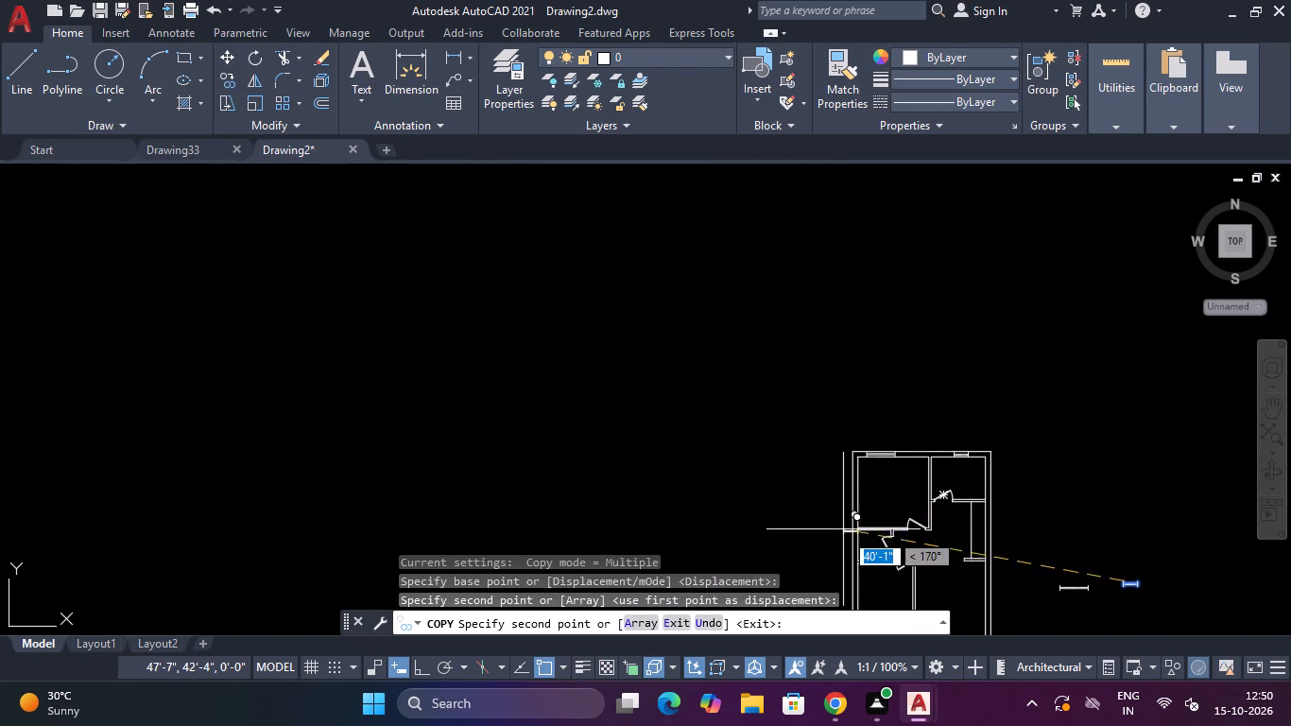
left_click(746, 510)
key("Escape")
Rotate the spare 2' window copy 270° about its upper-right corner so it stands vertical, using Ortho.
left_click(777, 491)
left_click(709, 563)
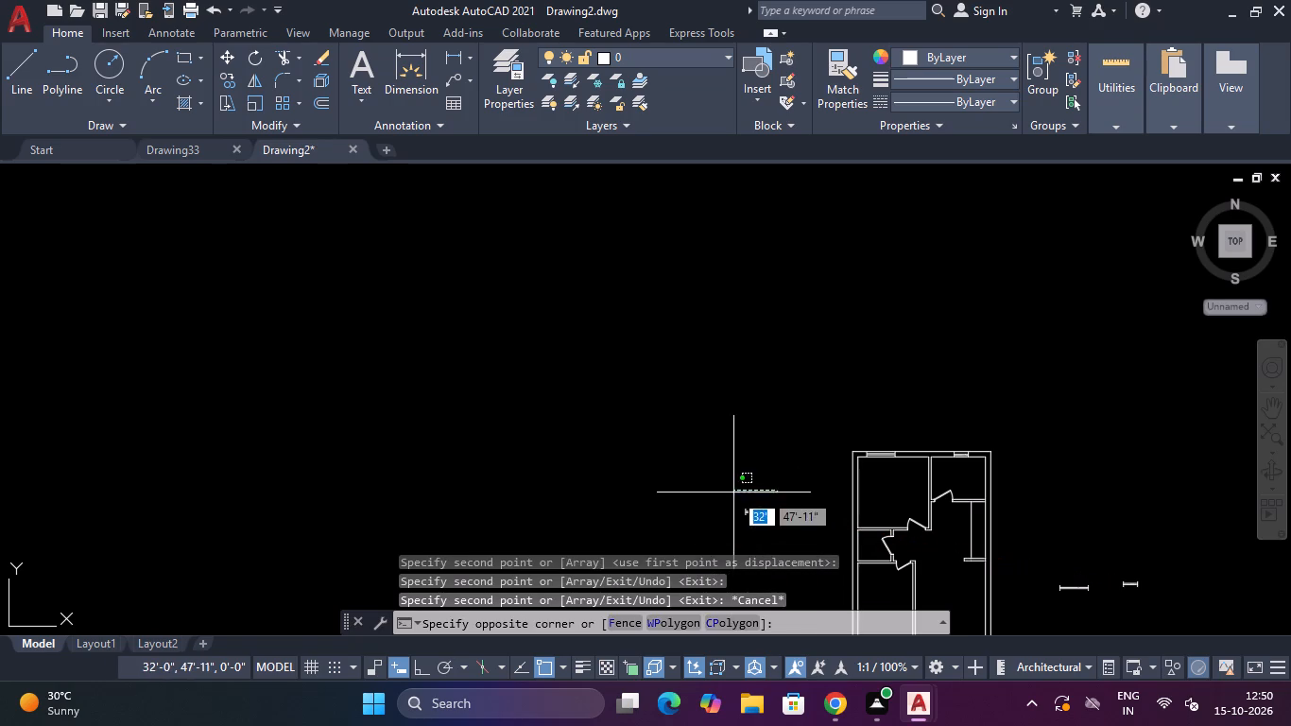
left_click(722, 519)
type("RO")
key("Return")
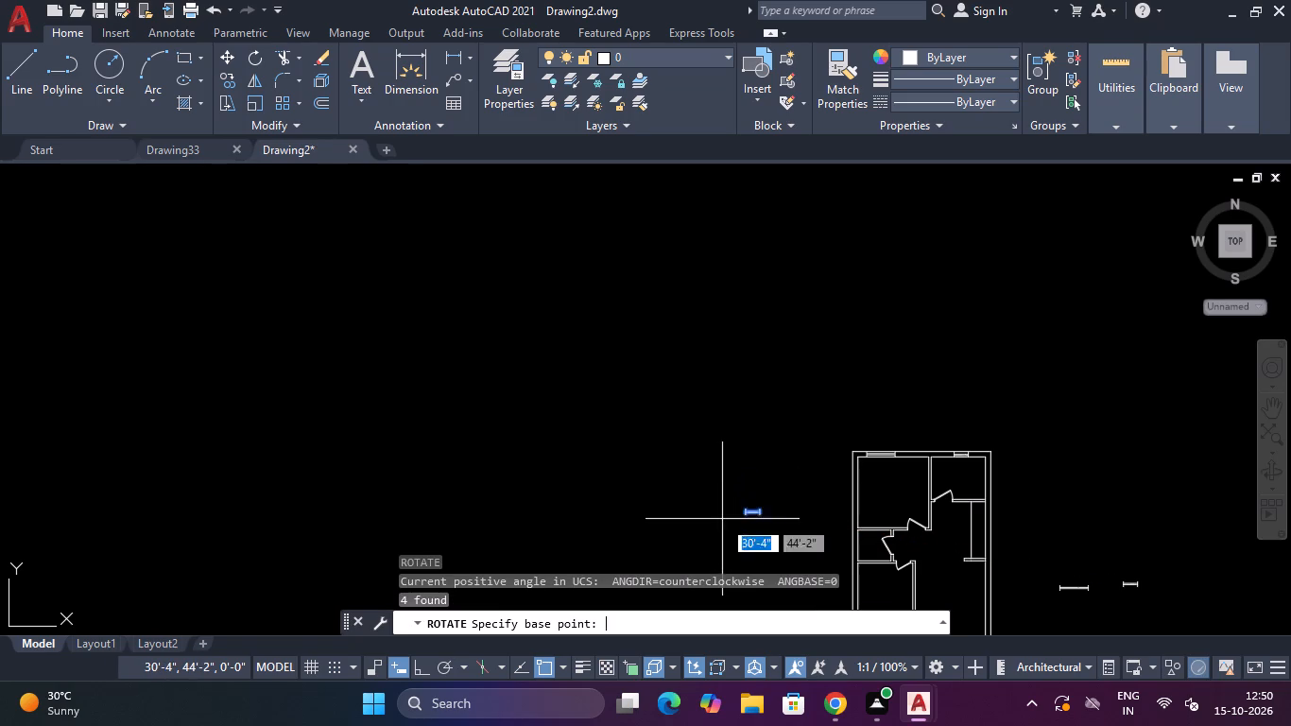
scroll(762, 501, "up", 5)
scroll(796, 324, "down", 6)
scroll(788, 407, "up", 4)
scroll(787, 299, "down", 1)
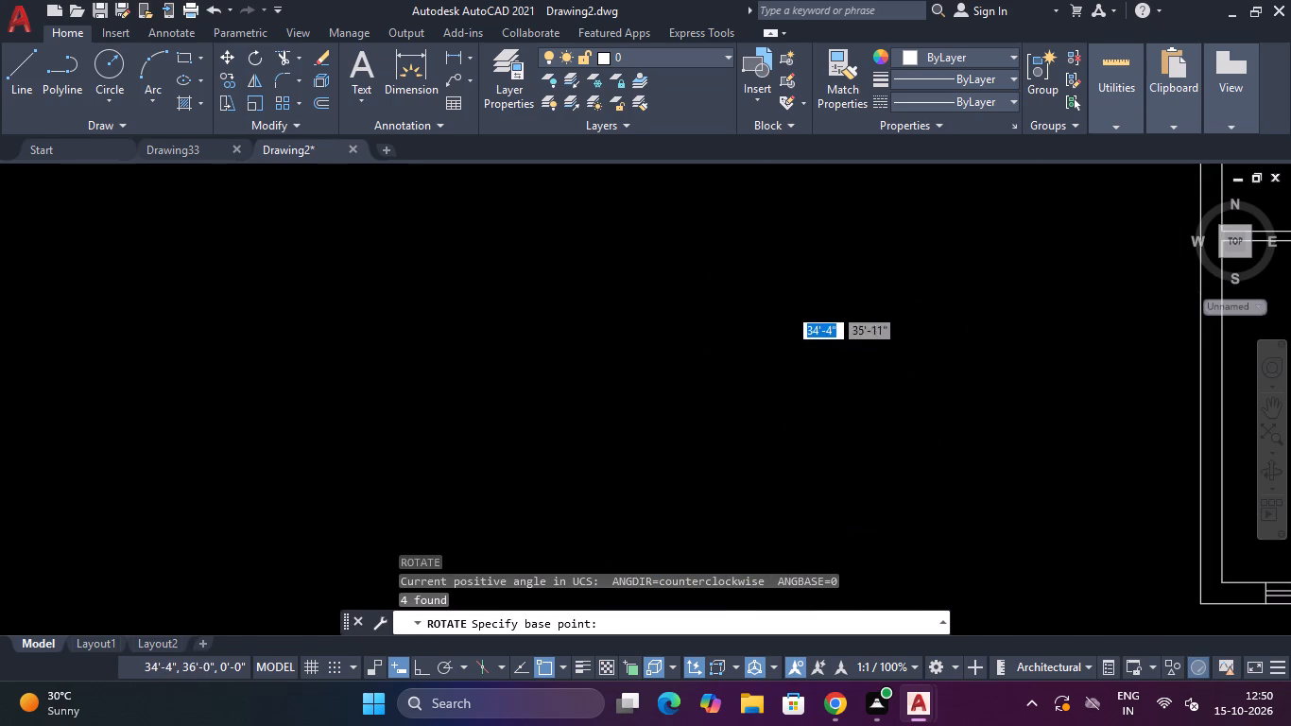
scroll(787, 310, "down", 2)
scroll(798, 209, "up", 3)
left_click(796, 339)
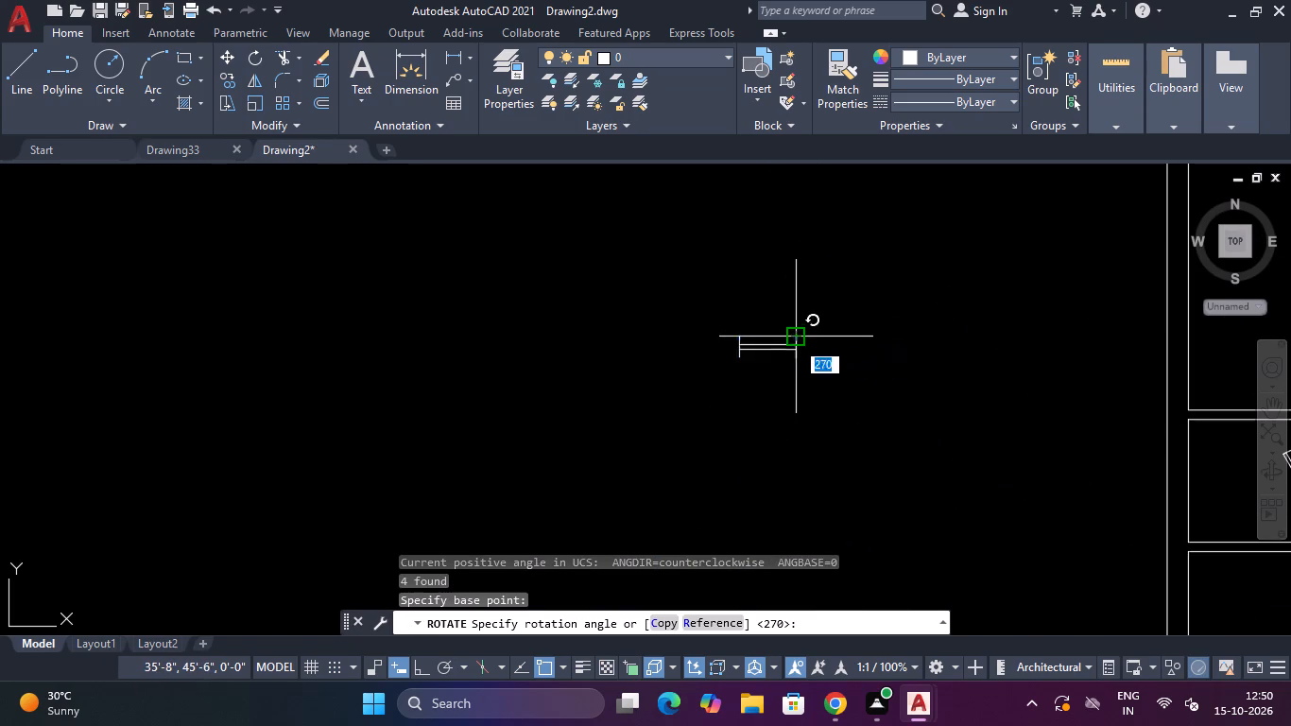
key("F8")
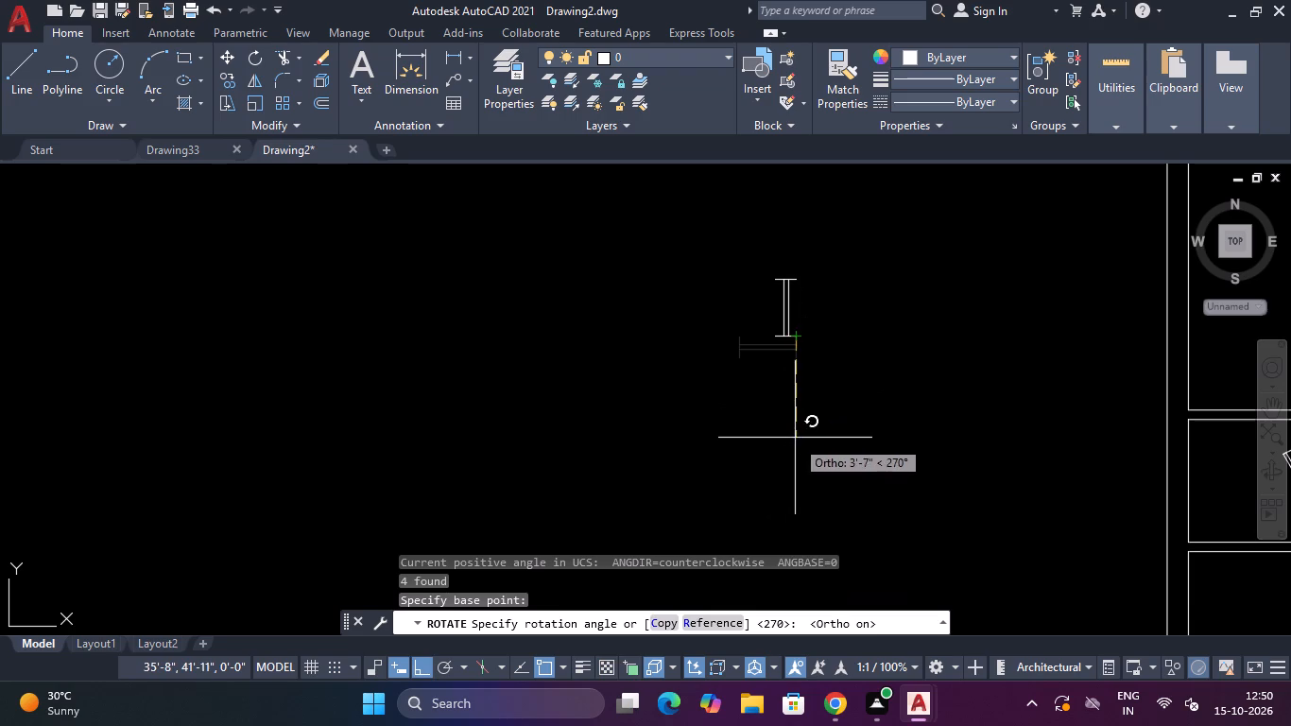
left_click(795, 438)
key("Escape")
Move the vertical 2' window by its lower-right corner into the left outer wall at the small middle-left room.
left_click(823, 222)
left_click(747, 439)
type("M")
key("space")
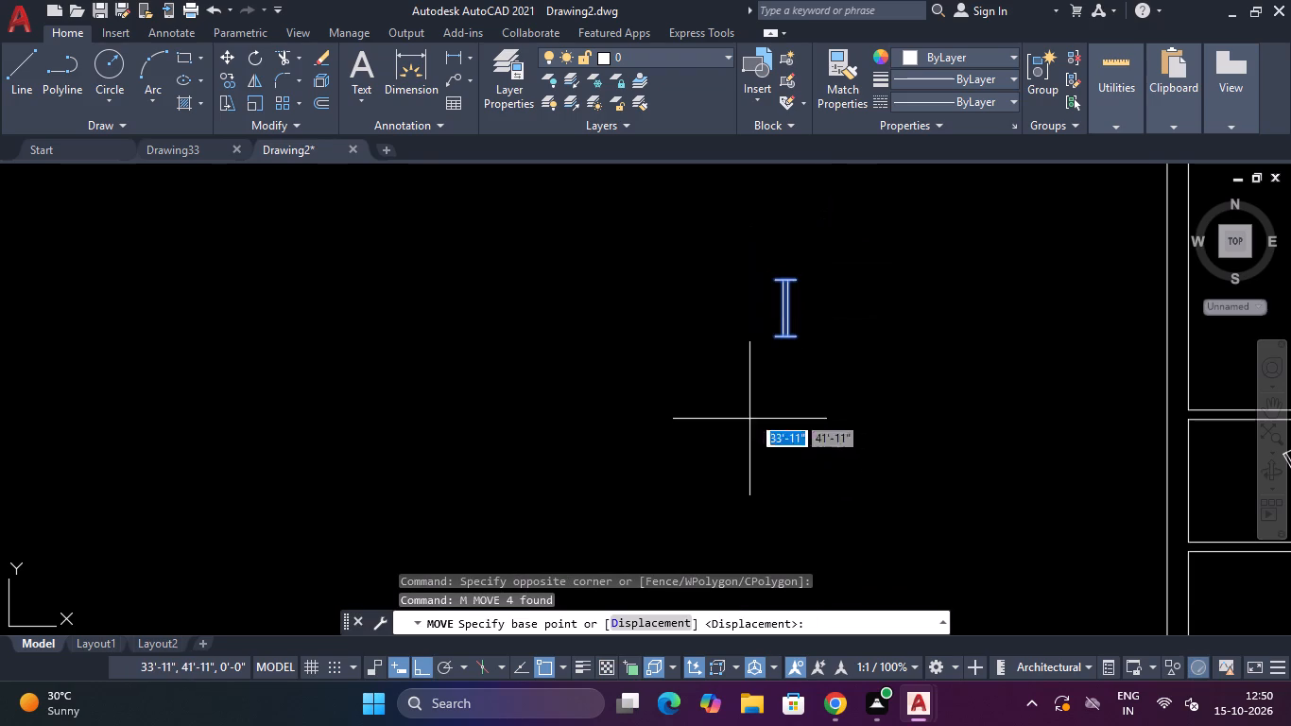
left_click(800, 339)
scroll(818, 367, "down", 5)
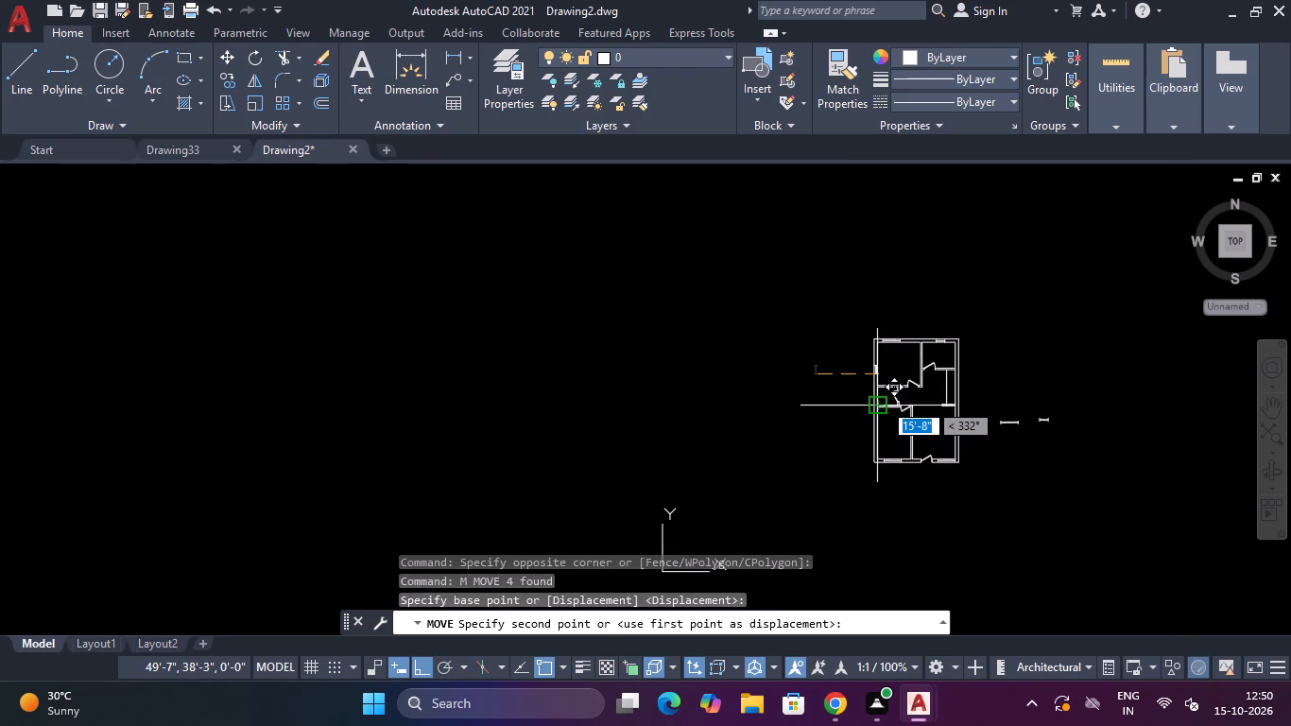
key("F9")
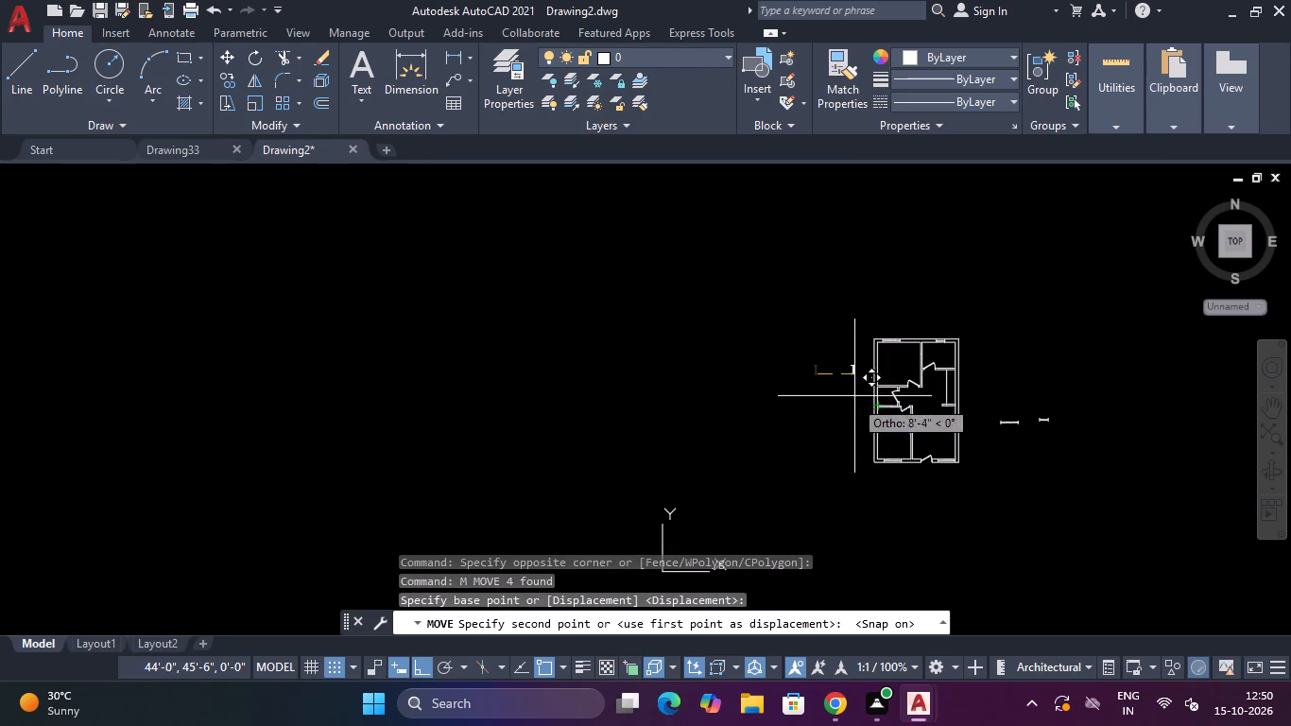
key("F8")
scroll(876, 393, "up", 4)
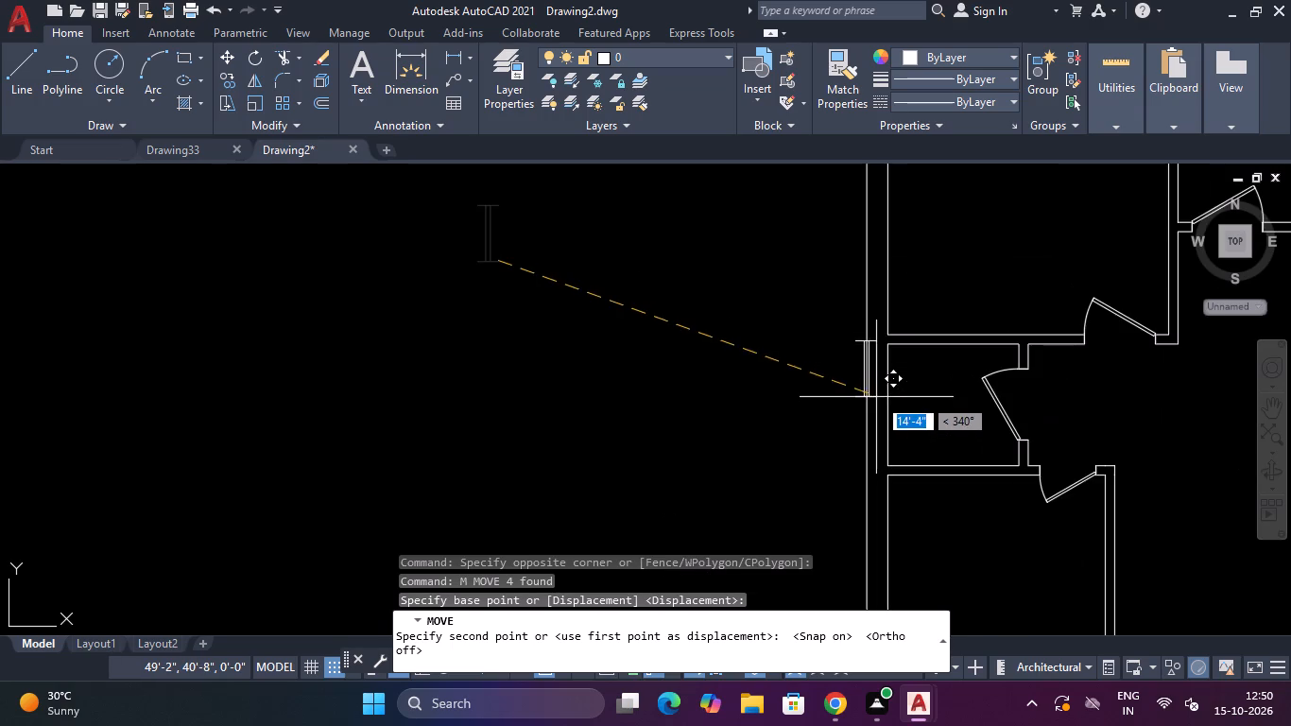
scroll(877, 397, "up", 3)
scroll(881, 411, "down", 2)
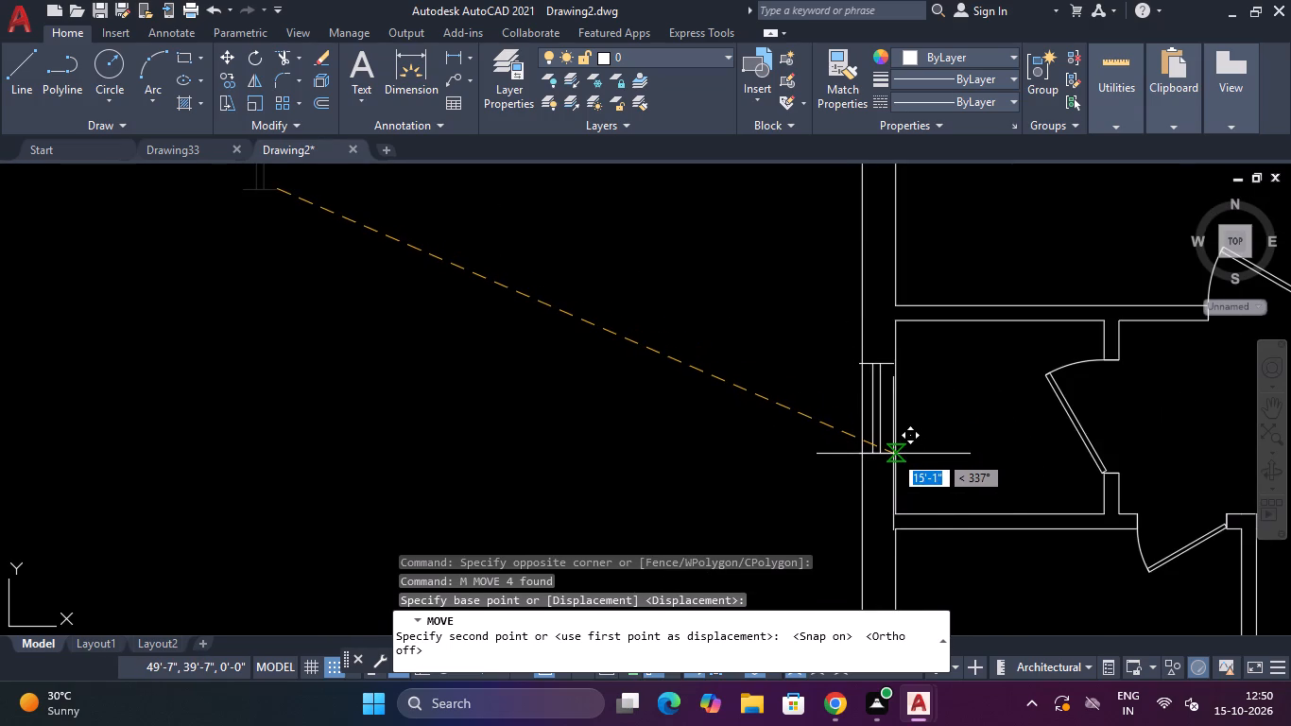
left_click(893, 454)
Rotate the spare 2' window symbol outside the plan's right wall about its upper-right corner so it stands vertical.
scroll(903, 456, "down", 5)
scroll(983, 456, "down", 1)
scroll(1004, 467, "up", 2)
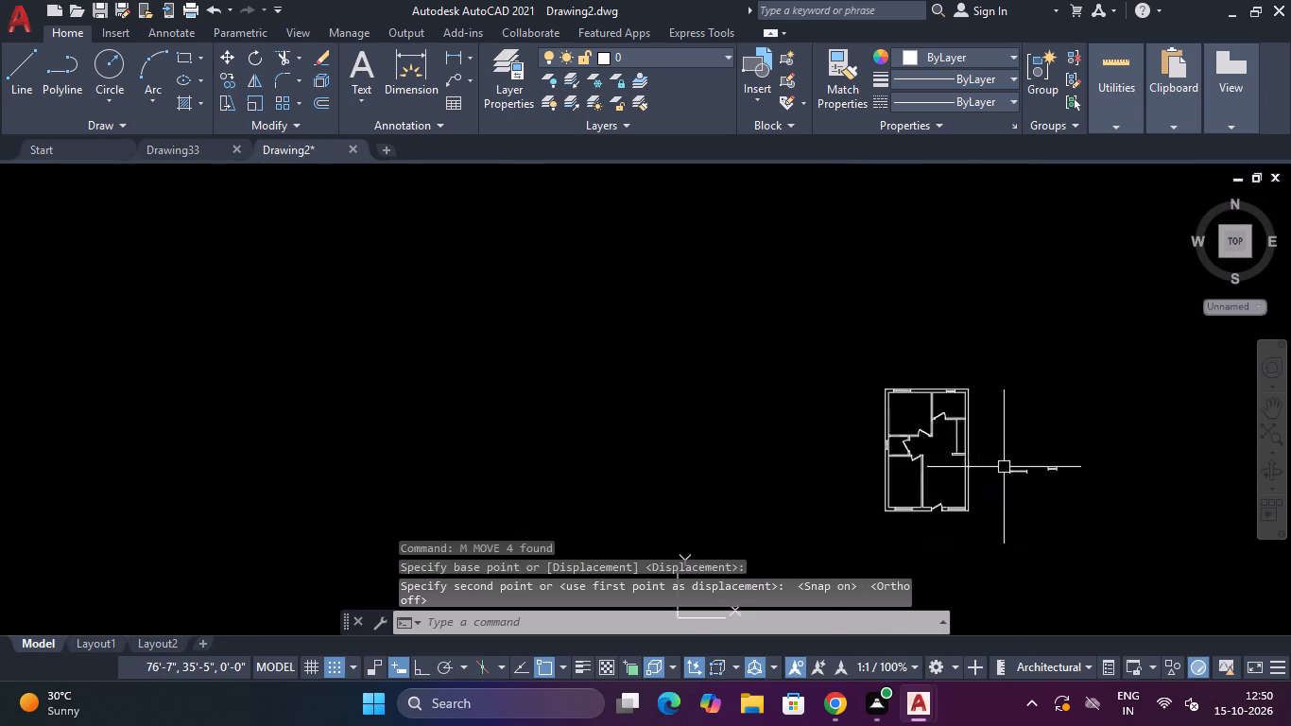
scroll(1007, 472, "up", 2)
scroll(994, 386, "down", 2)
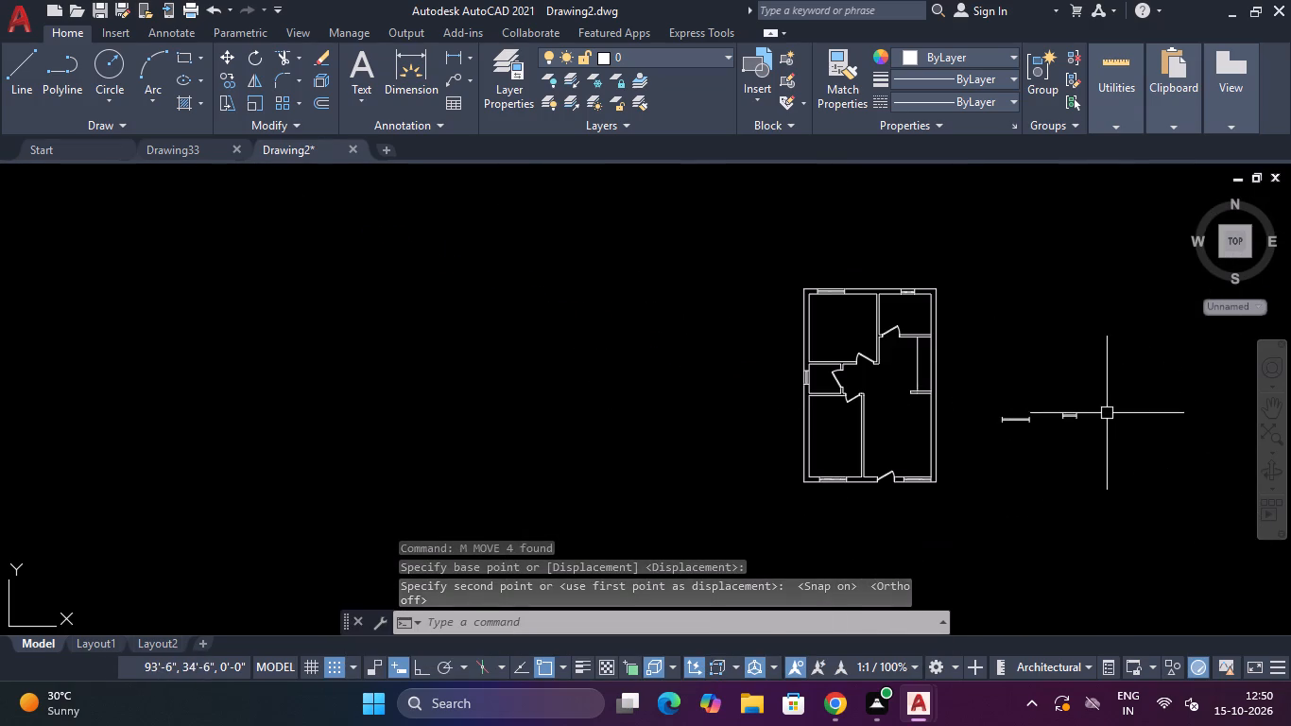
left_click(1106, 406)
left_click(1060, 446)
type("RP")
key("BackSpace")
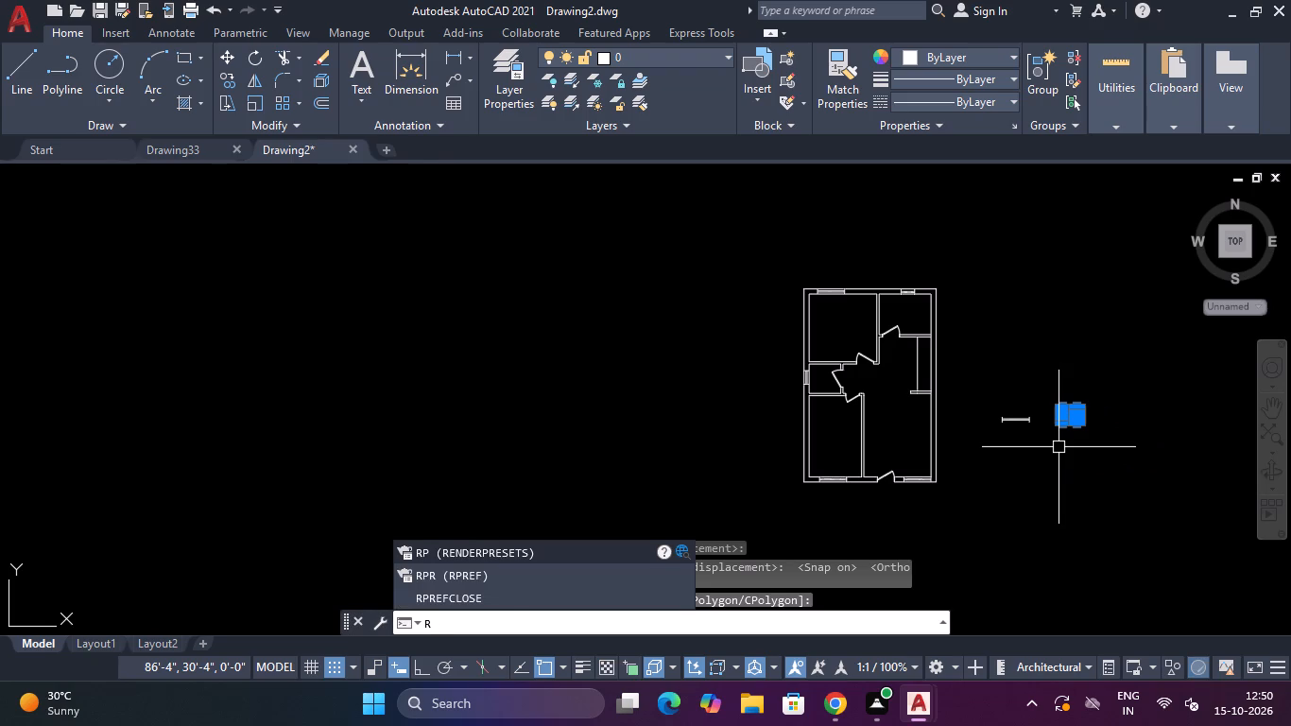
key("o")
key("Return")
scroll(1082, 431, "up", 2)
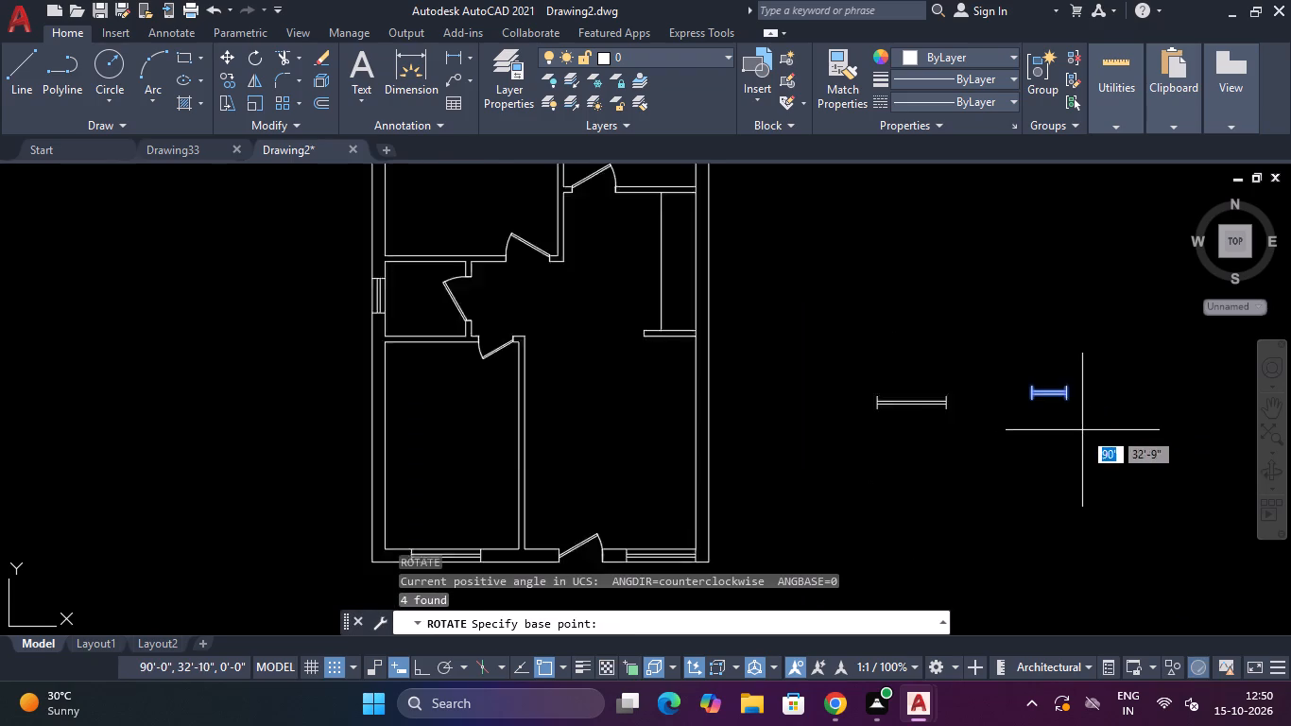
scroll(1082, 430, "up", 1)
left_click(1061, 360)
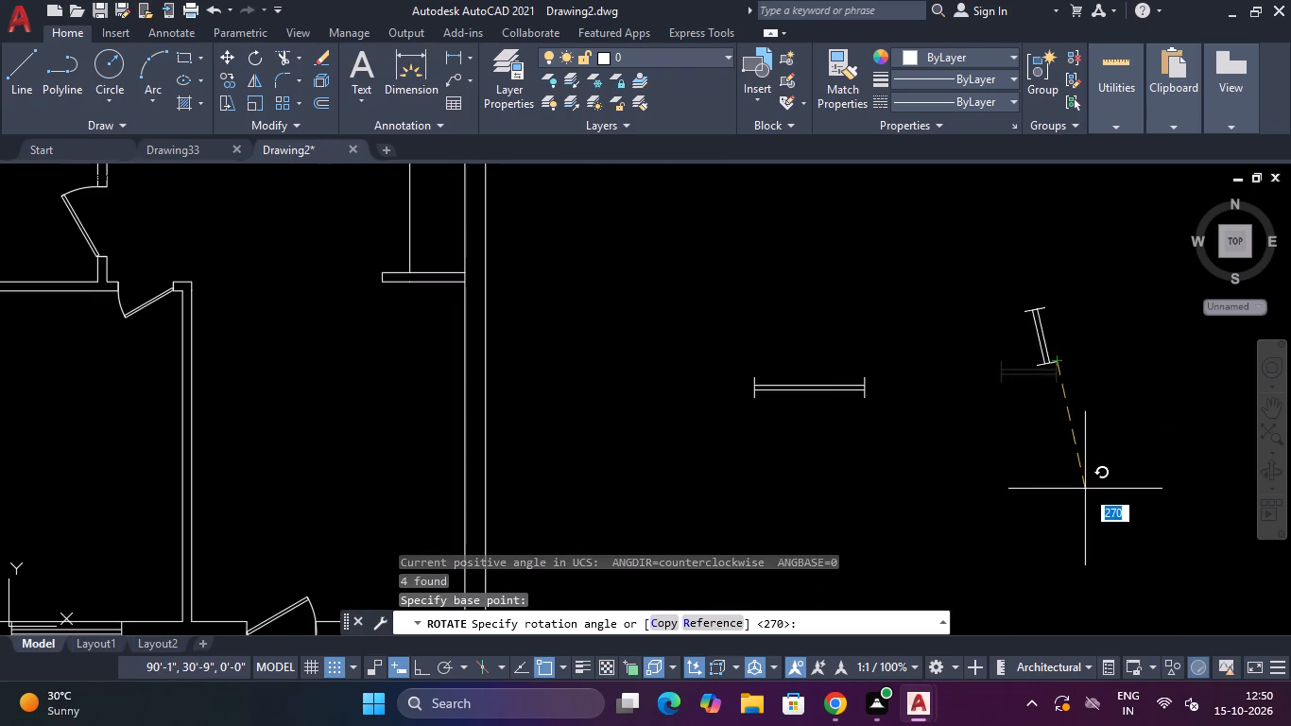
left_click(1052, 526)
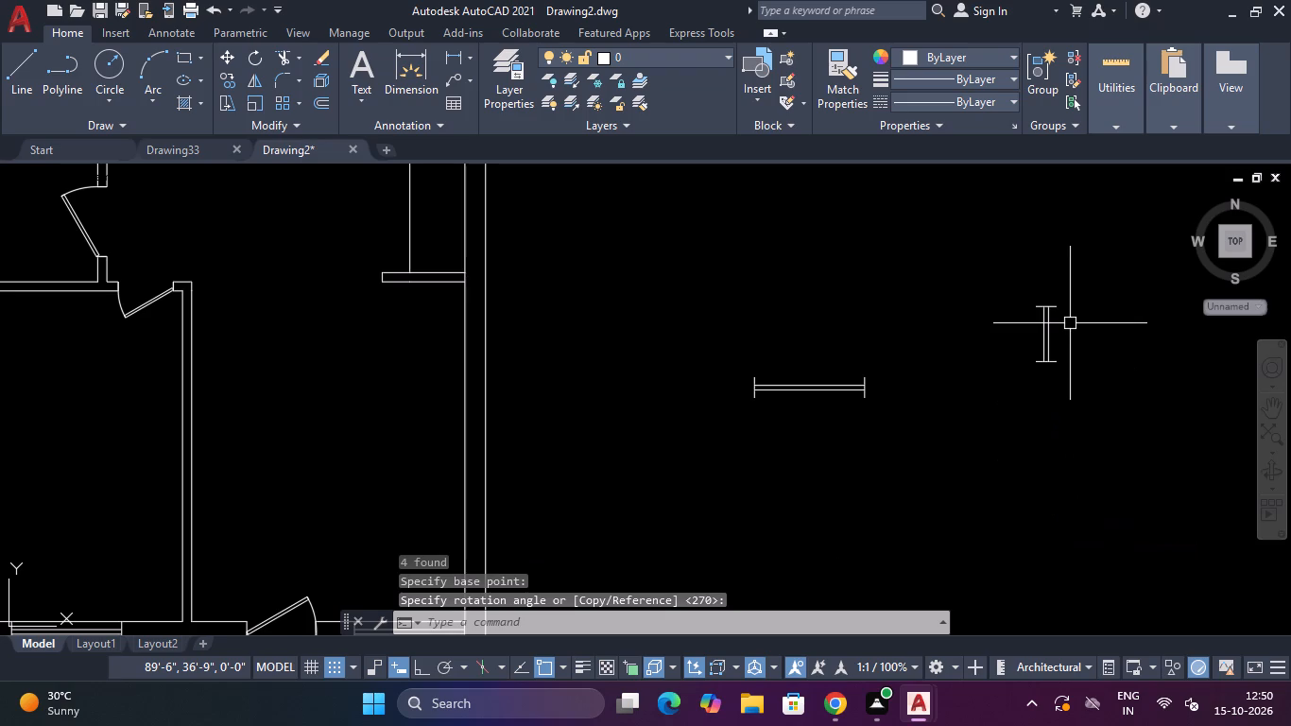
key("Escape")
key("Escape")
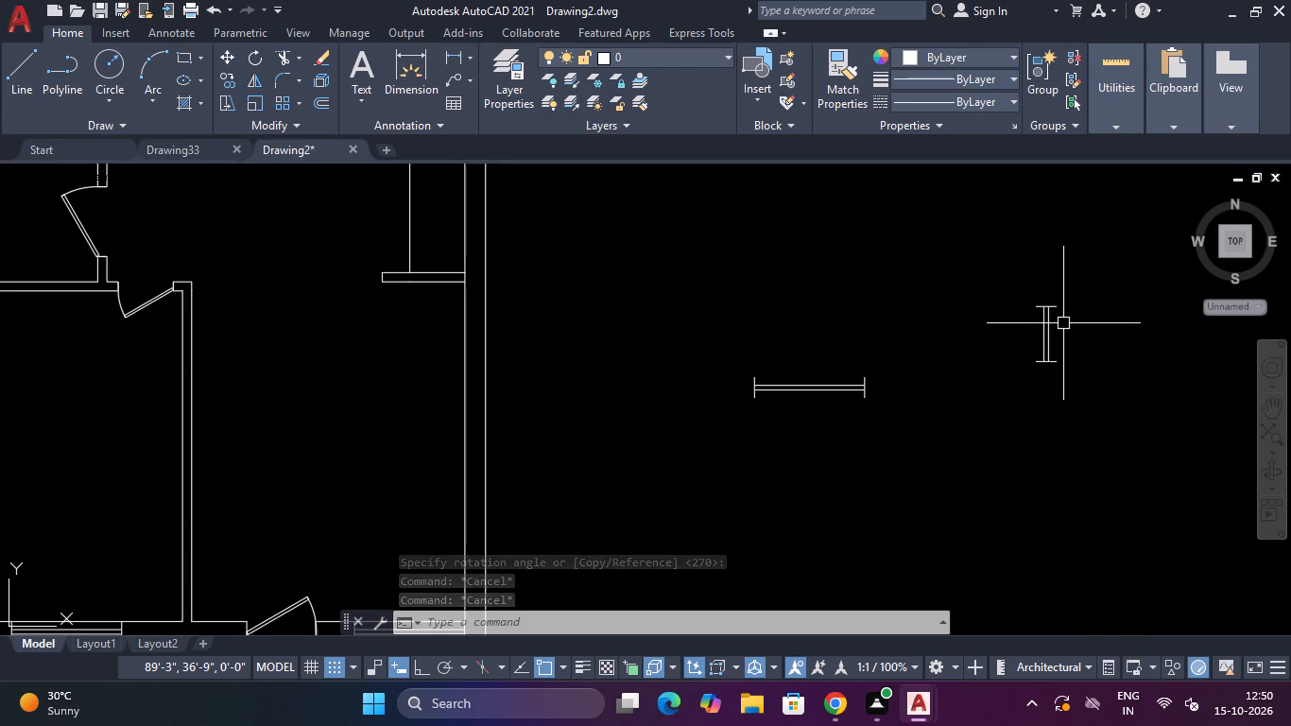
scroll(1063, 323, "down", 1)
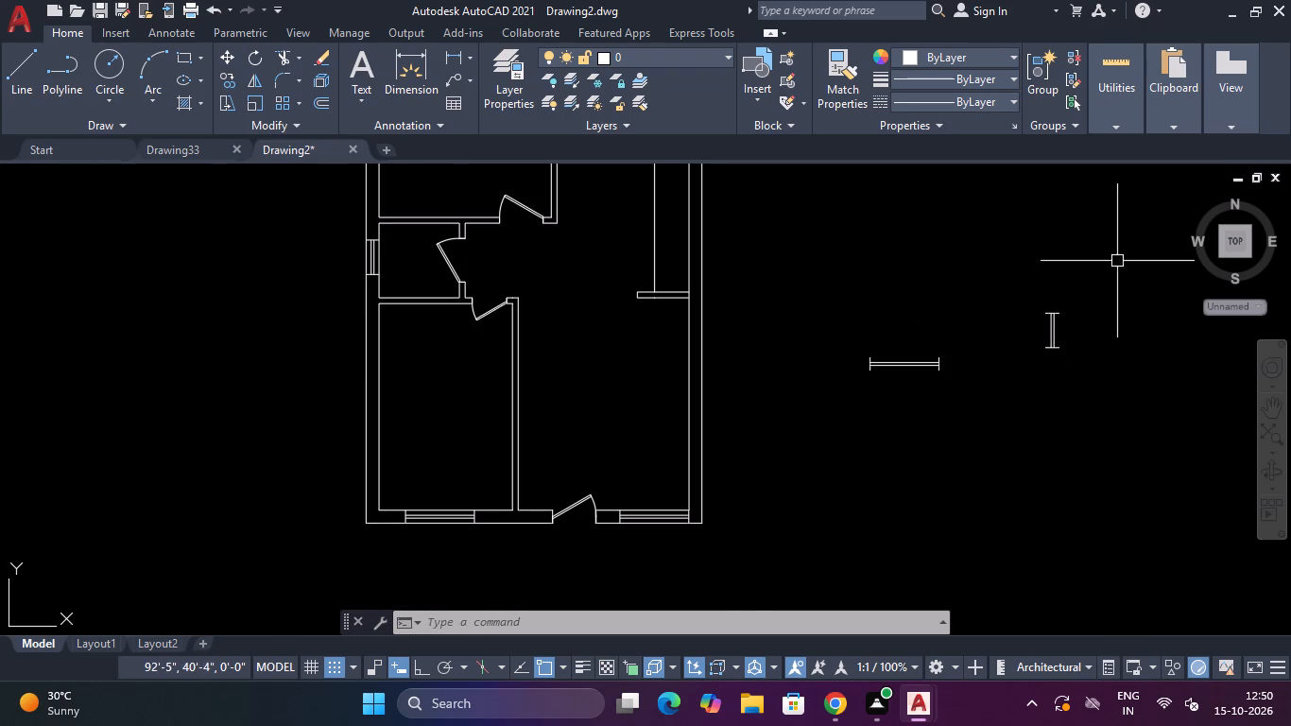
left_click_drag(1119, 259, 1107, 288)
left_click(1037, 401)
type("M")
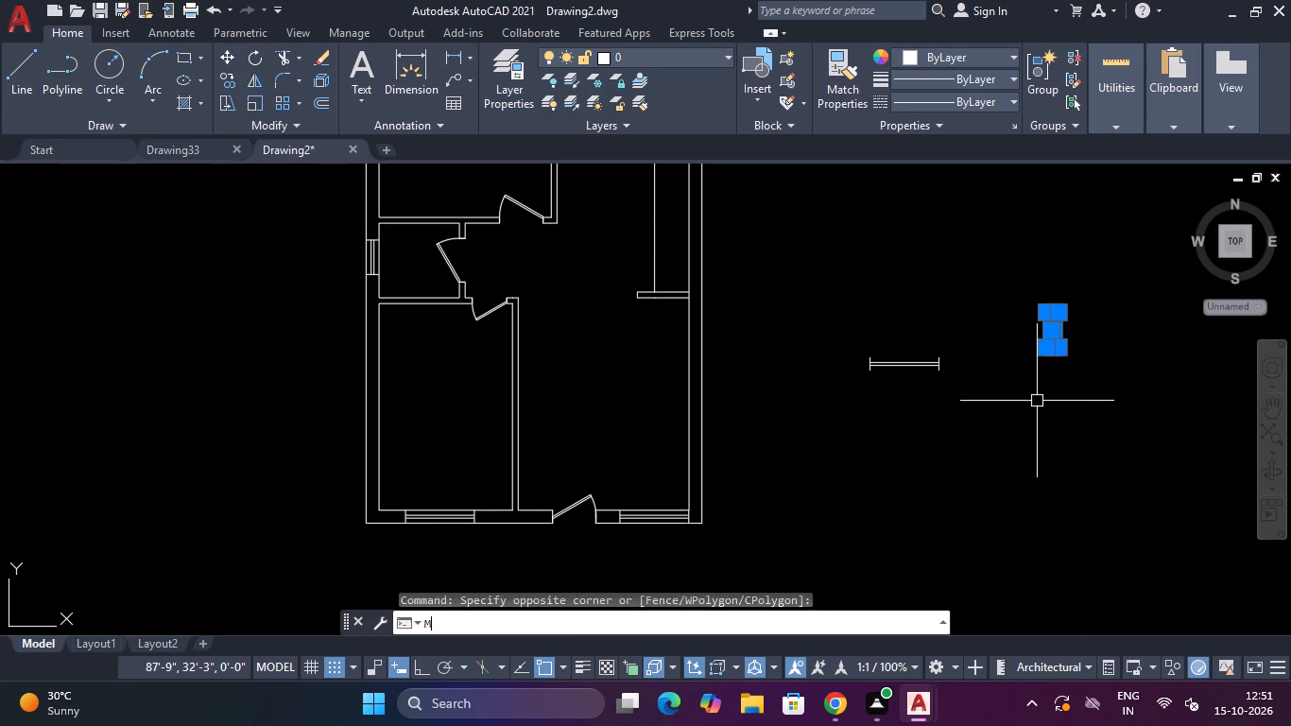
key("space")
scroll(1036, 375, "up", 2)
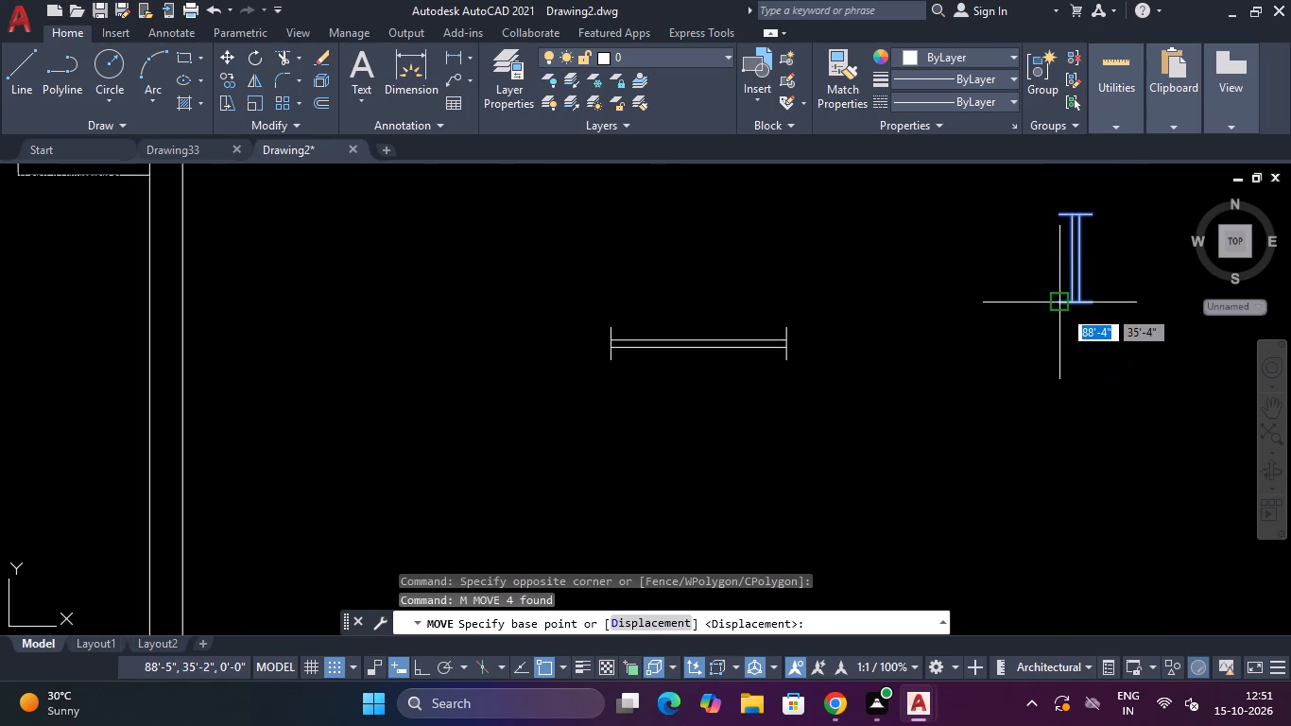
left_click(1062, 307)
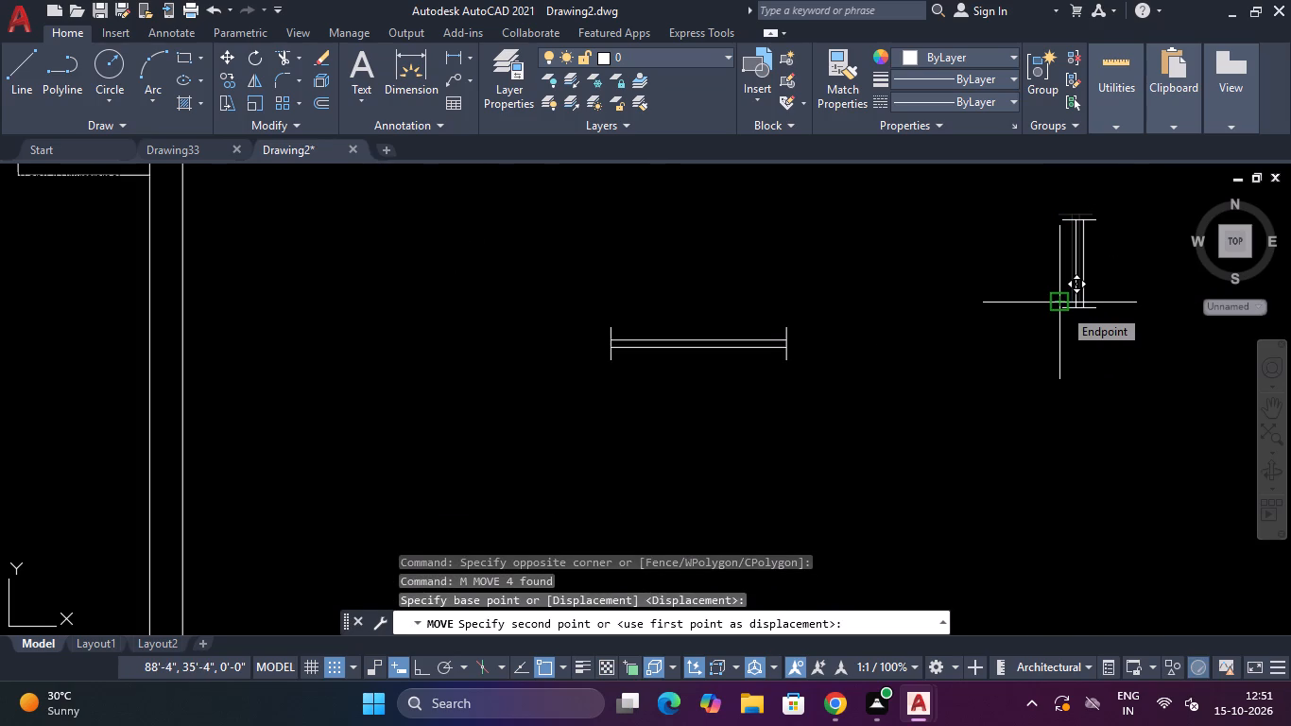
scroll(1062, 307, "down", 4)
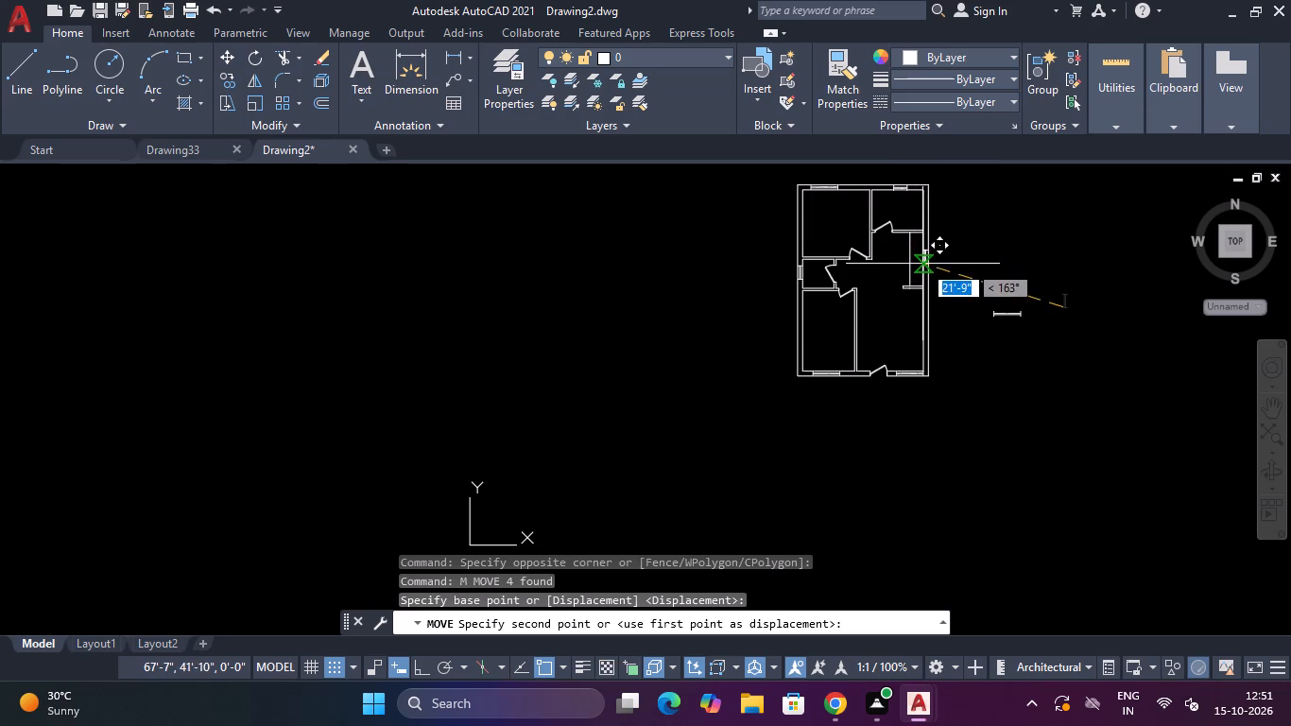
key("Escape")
Rotate the spare 4' window symbol beside the plan 270° about its right end so it stands vertical, using Ortho.
scroll(922, 232, "up", 1)
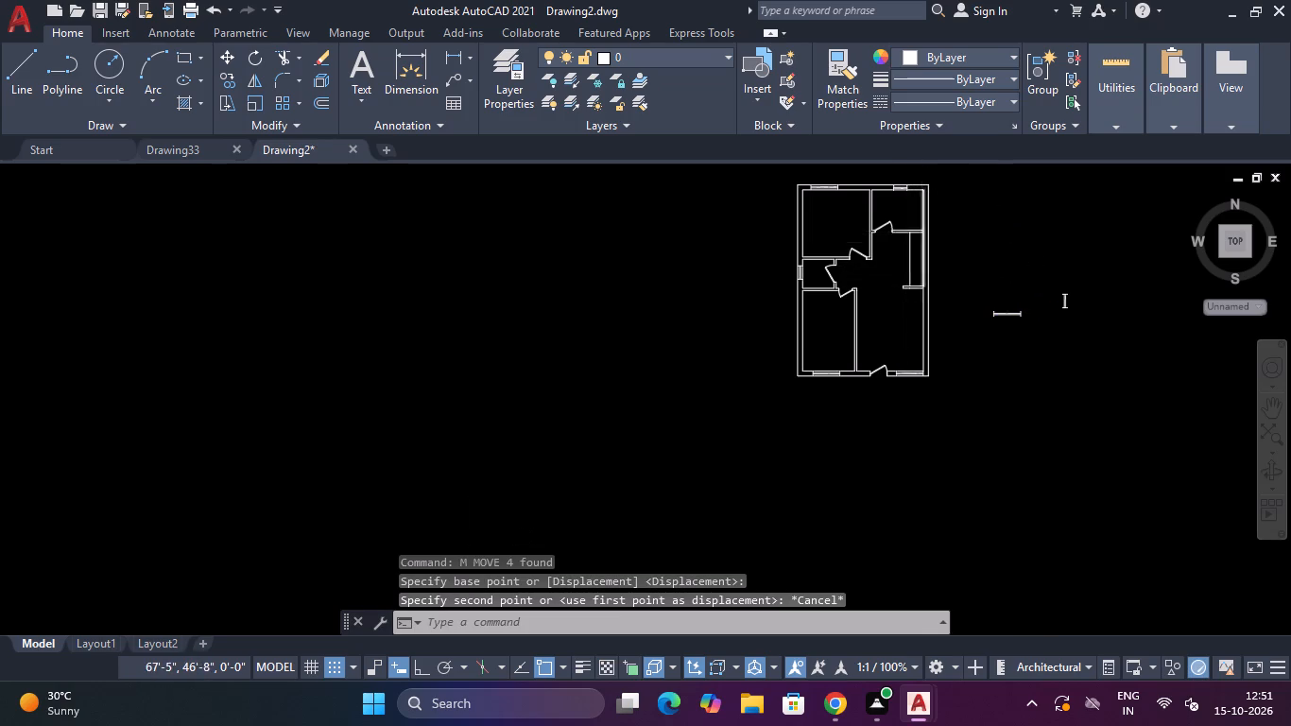
scroll(922, 232, "up", 2)
scroll(1090, 307, "down", 4)
scroll(1108, 339, "up", 2)
left_click(1167, 320)
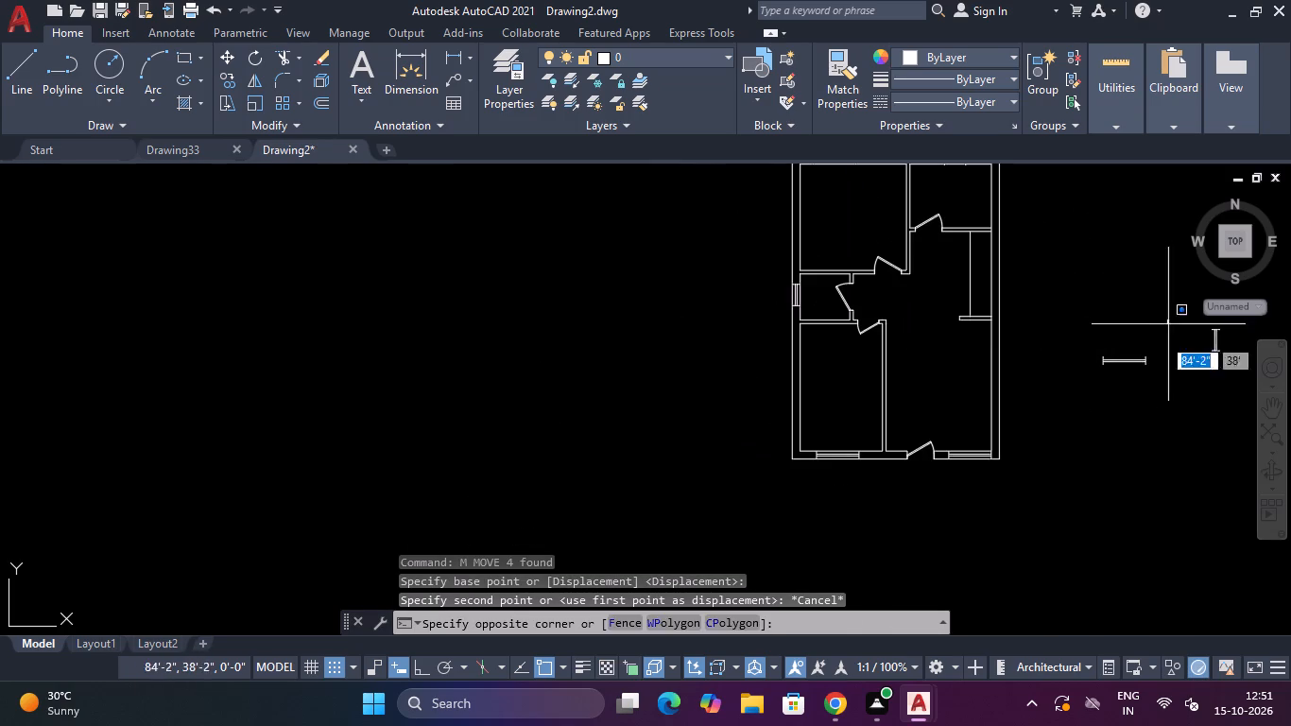
left_click(1062, 404)
type("RO")
key("Return")
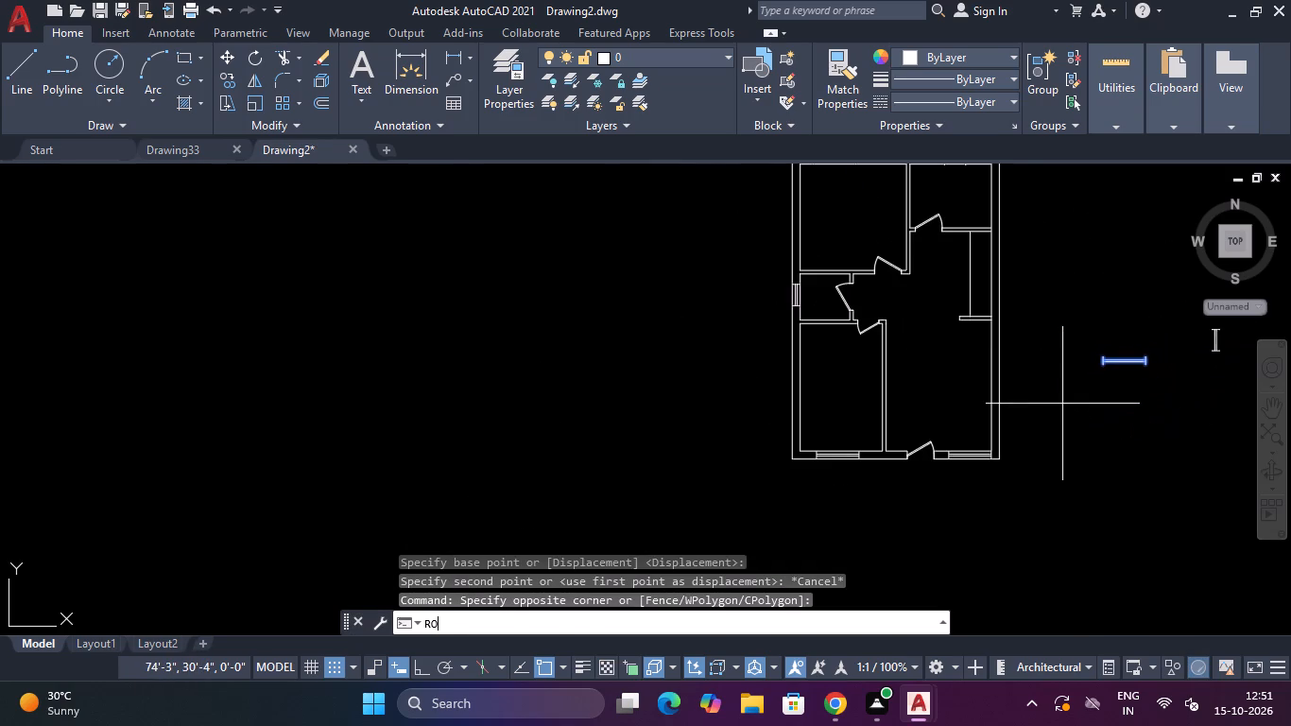
key("Return")
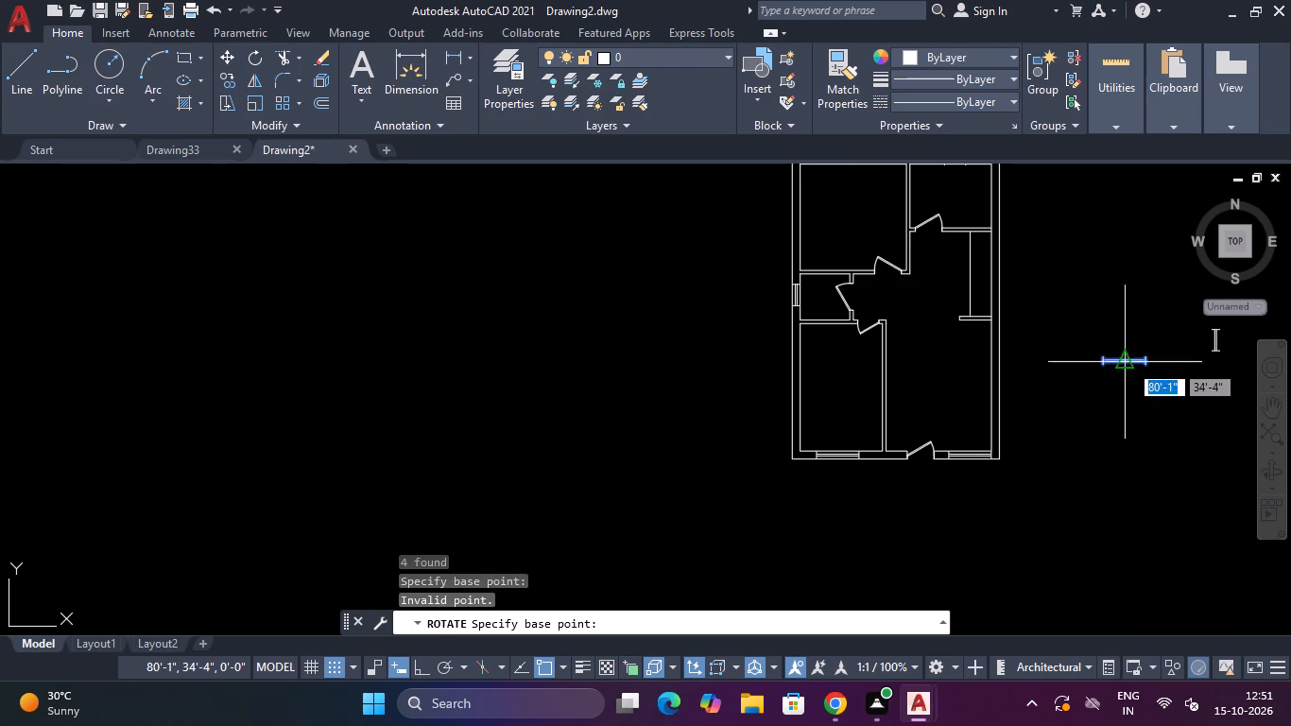
scroll(1138, 346, "up", 4)
left_click(1180, 405)
scroll(1180, 404, "down", 5)
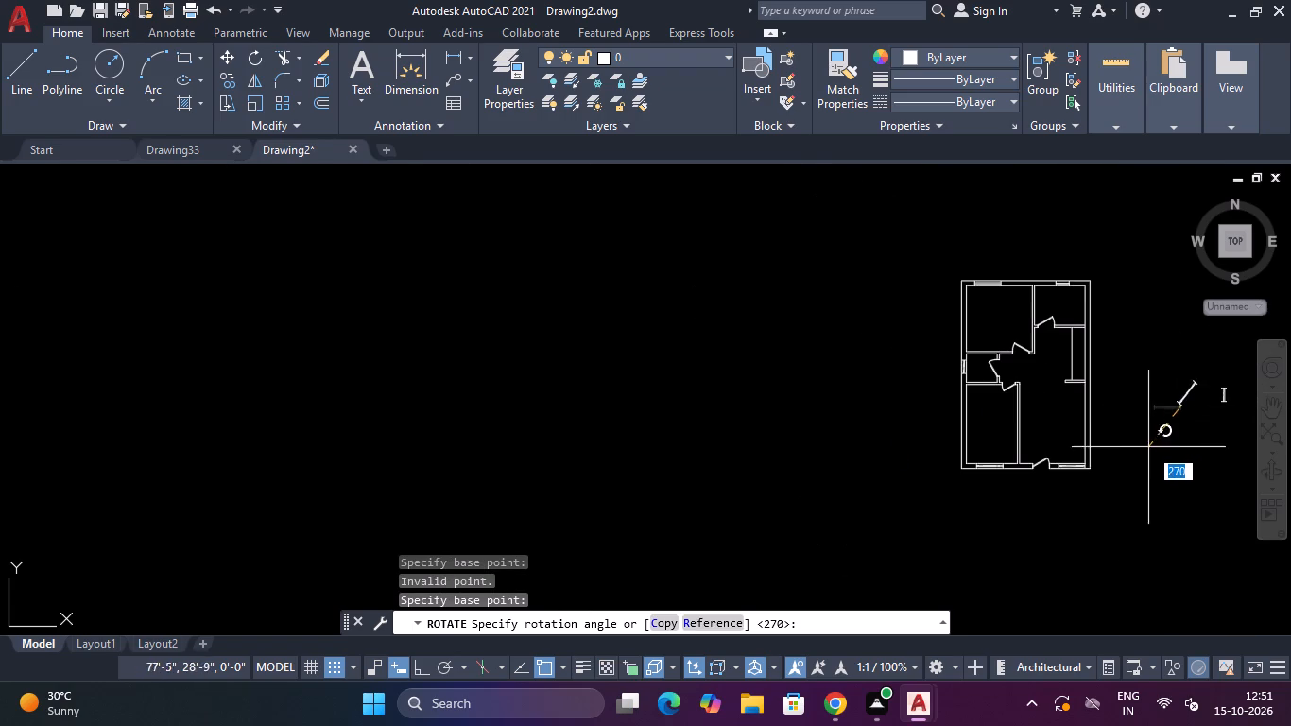
key("F9")
key("F9")
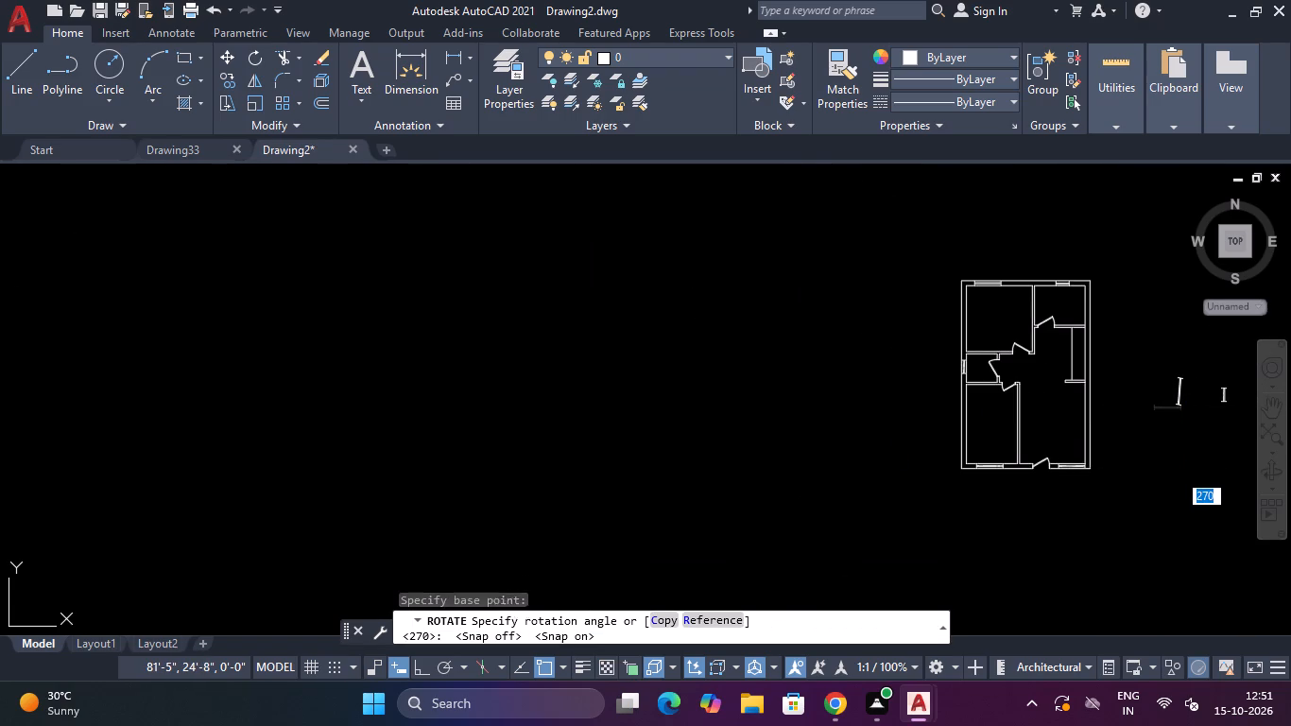
key("F8")
left_click(1182, 463)
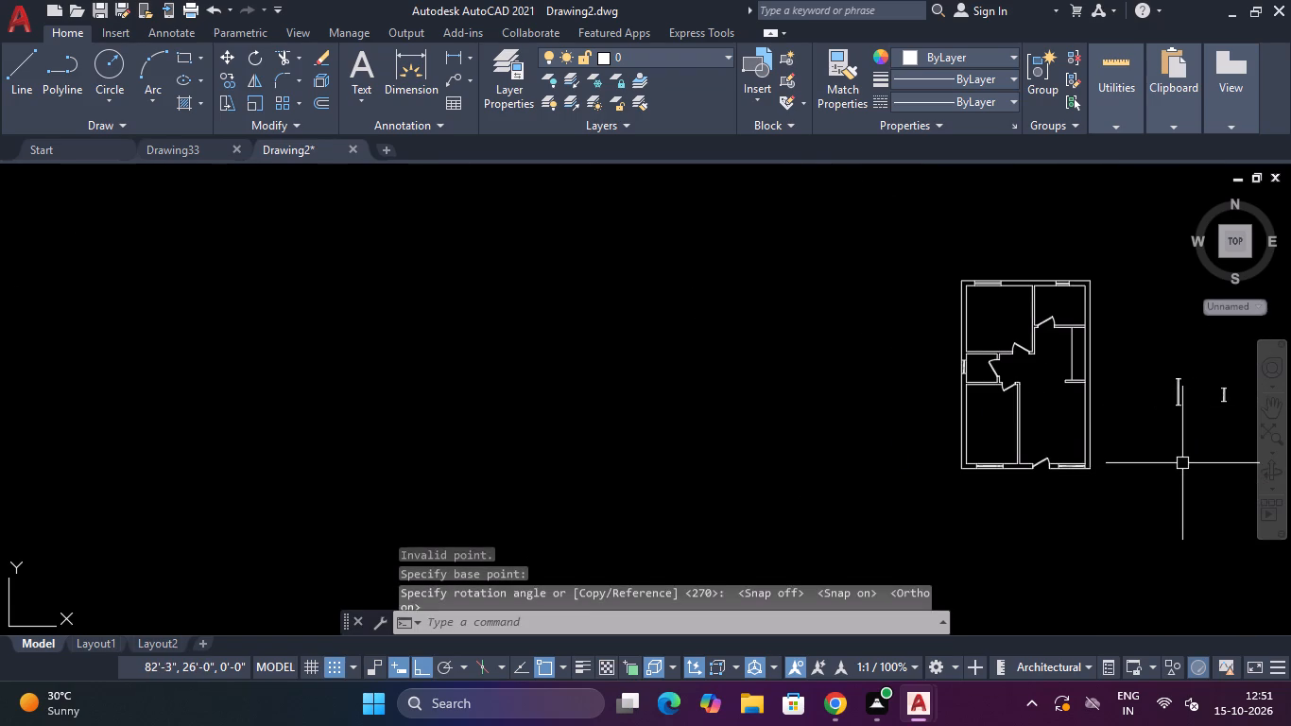
Move the vertical 4' window by its lower-left corner into the right outer wall, beside the narrow strip below the upper-right room.
scroll(1175, 398, "up", 2)
left_click(1202, 335)
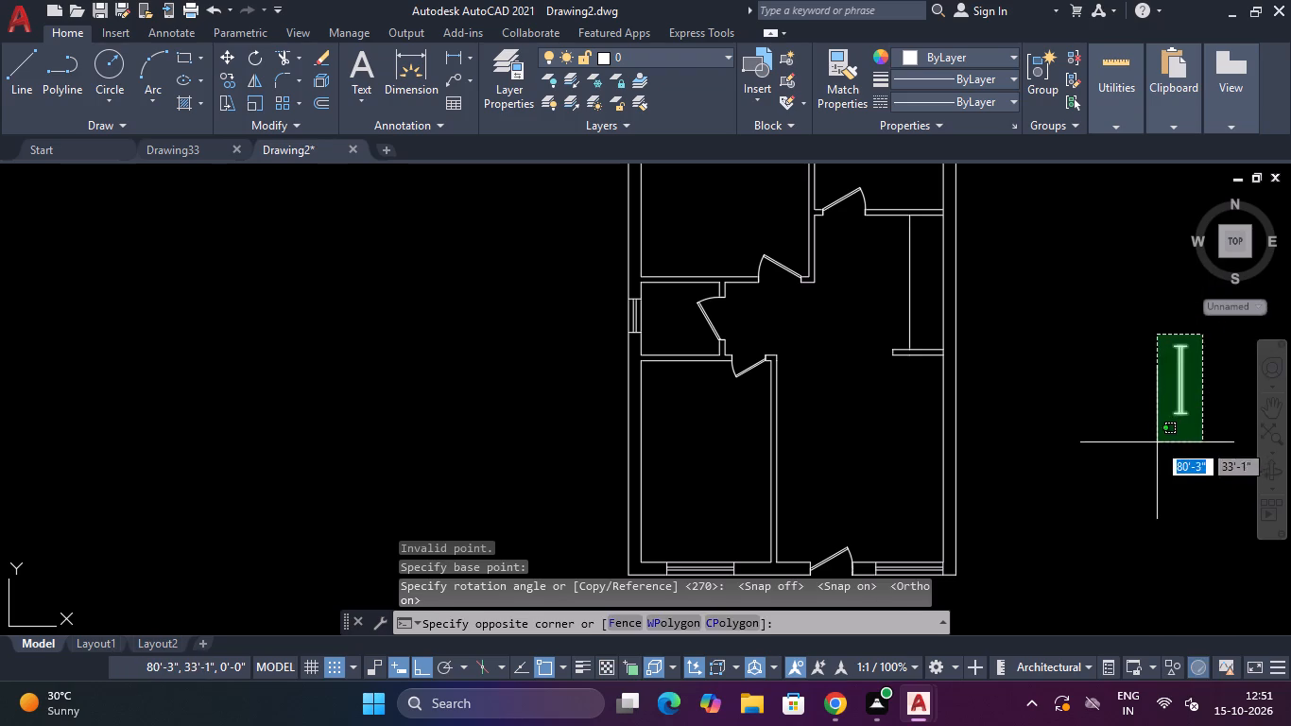
left_click(1157, 442)
scroll(1157, 442, "down", 2)
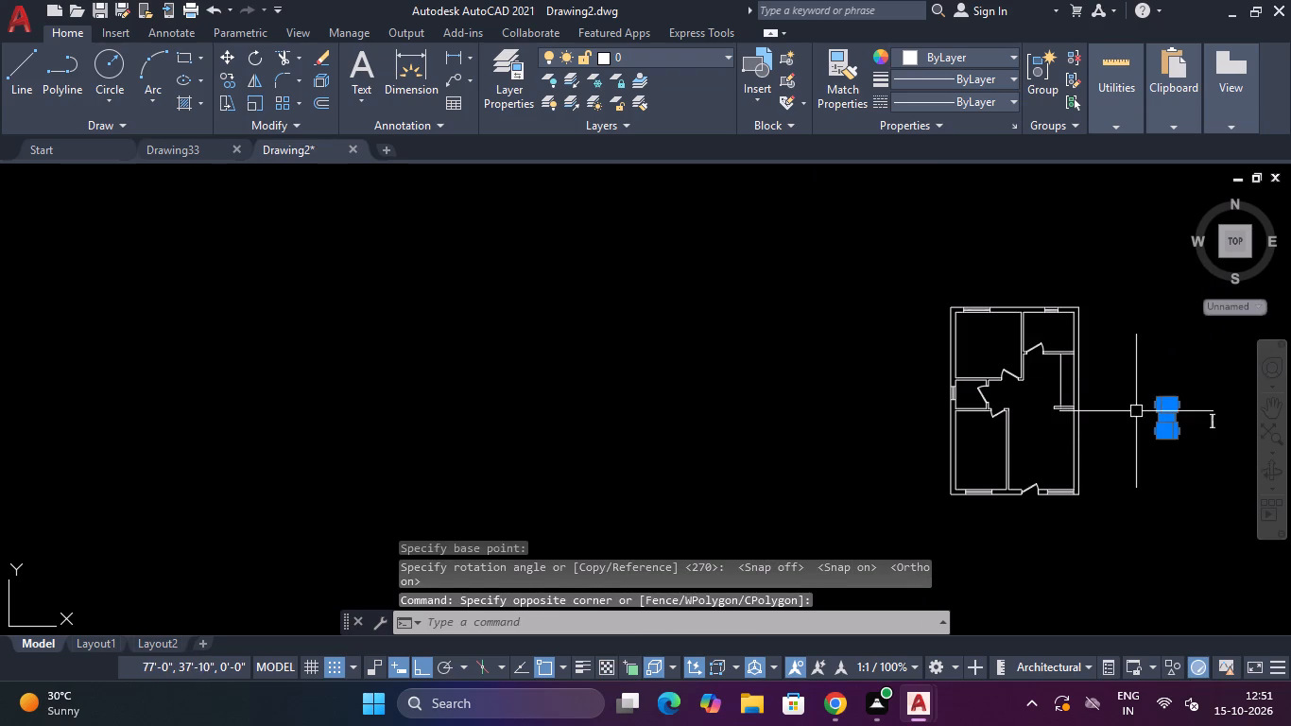
type("M")
key("space")
scroll(1157, 403, "up", 4)
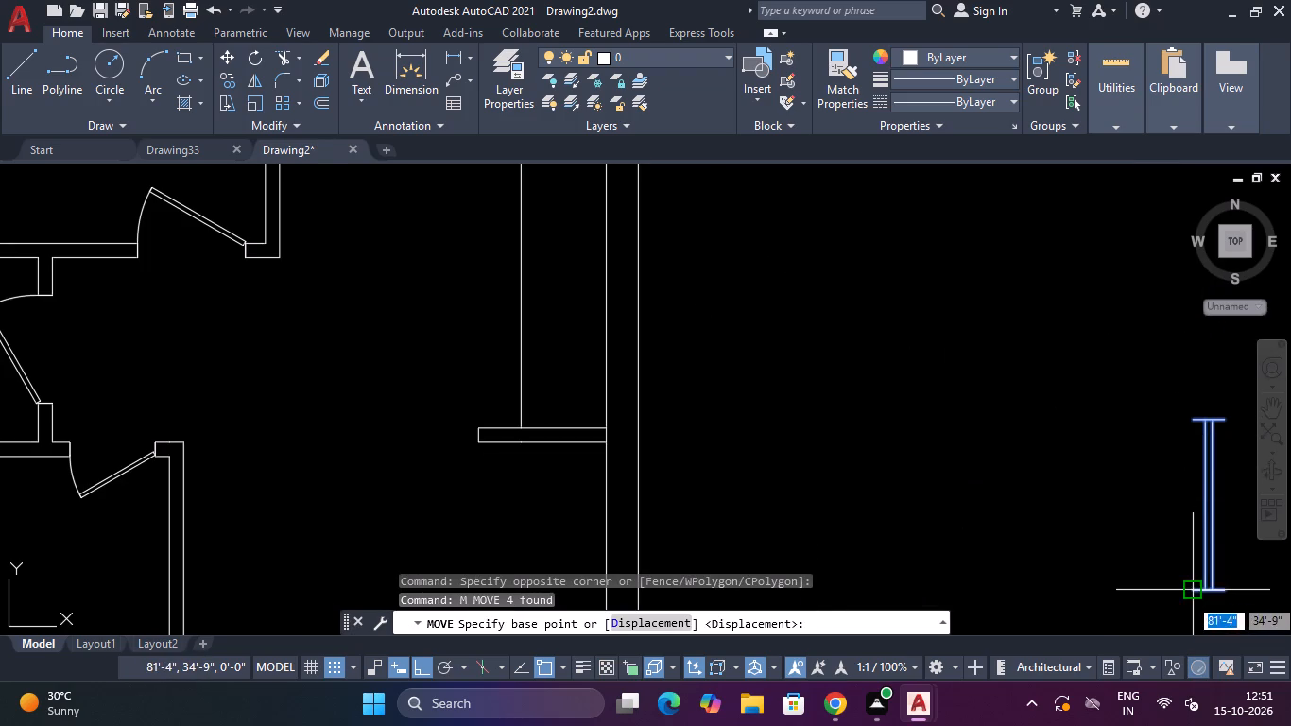
left_click(1188, 596)
scroll(912, 529, "down", 2)
key("F8")
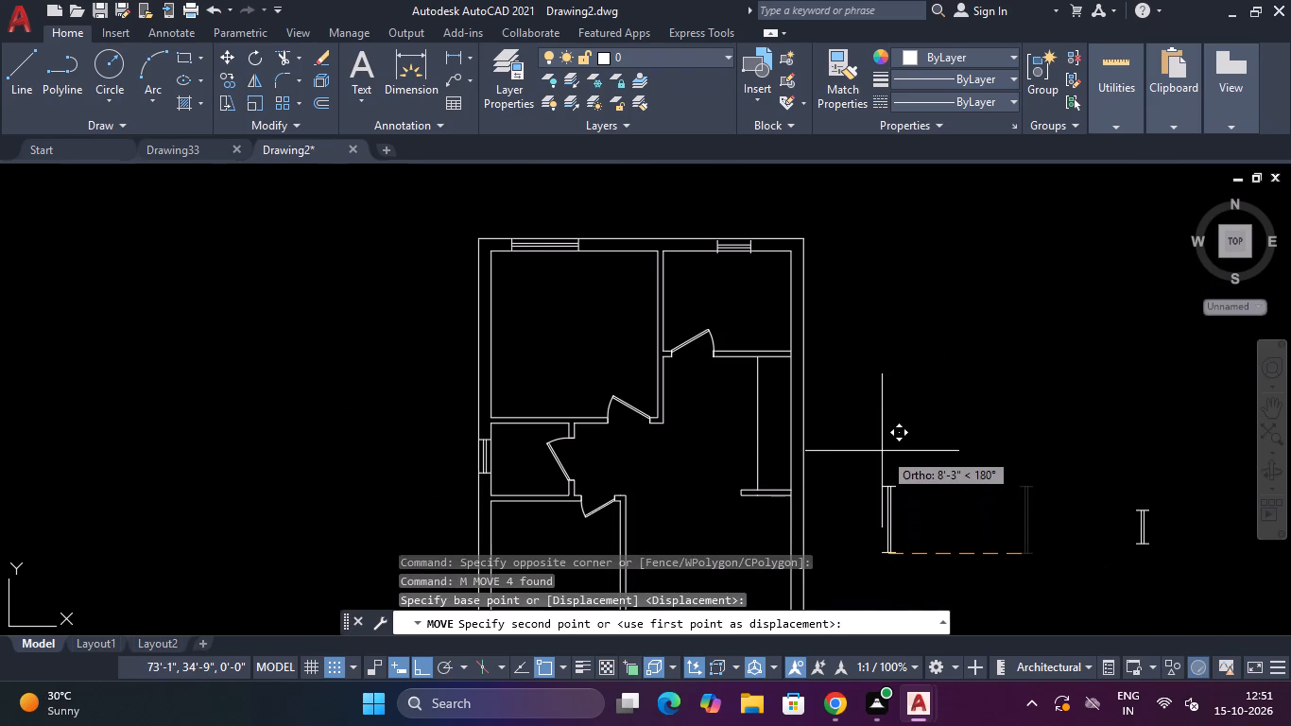
scroll(789, 455, "up", 2)
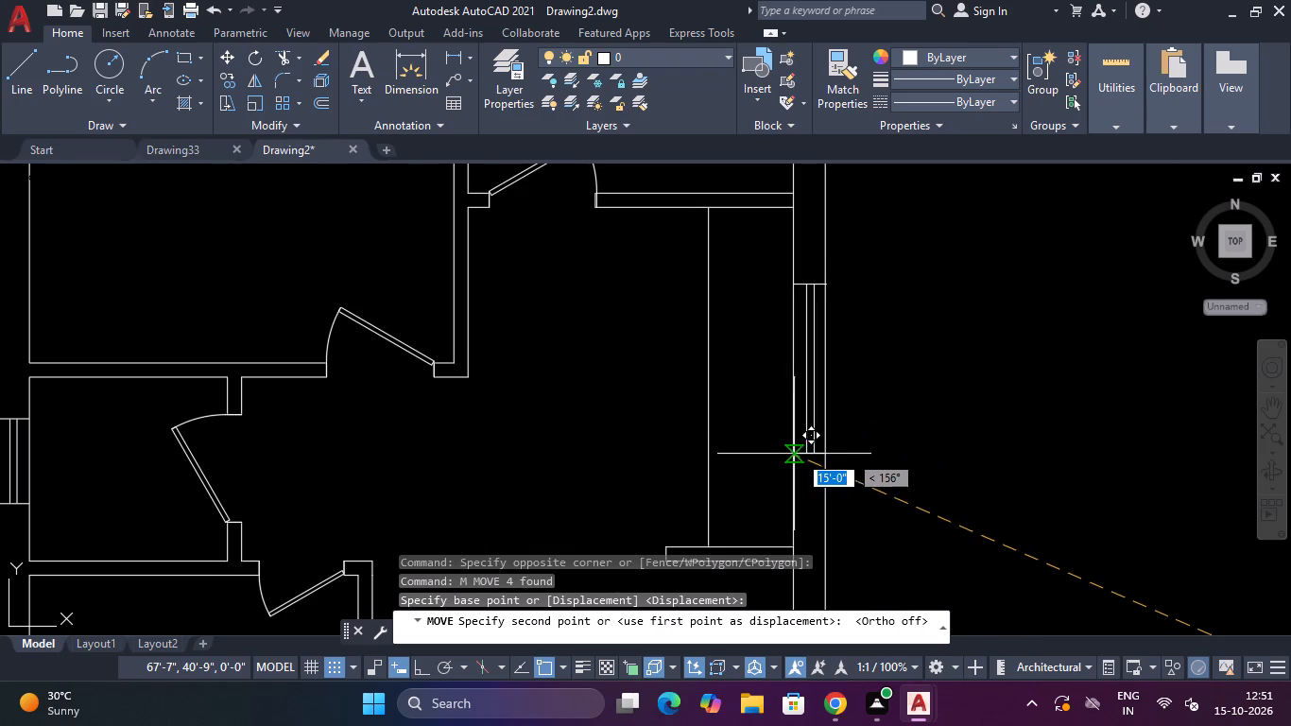
left_click(794, 457)
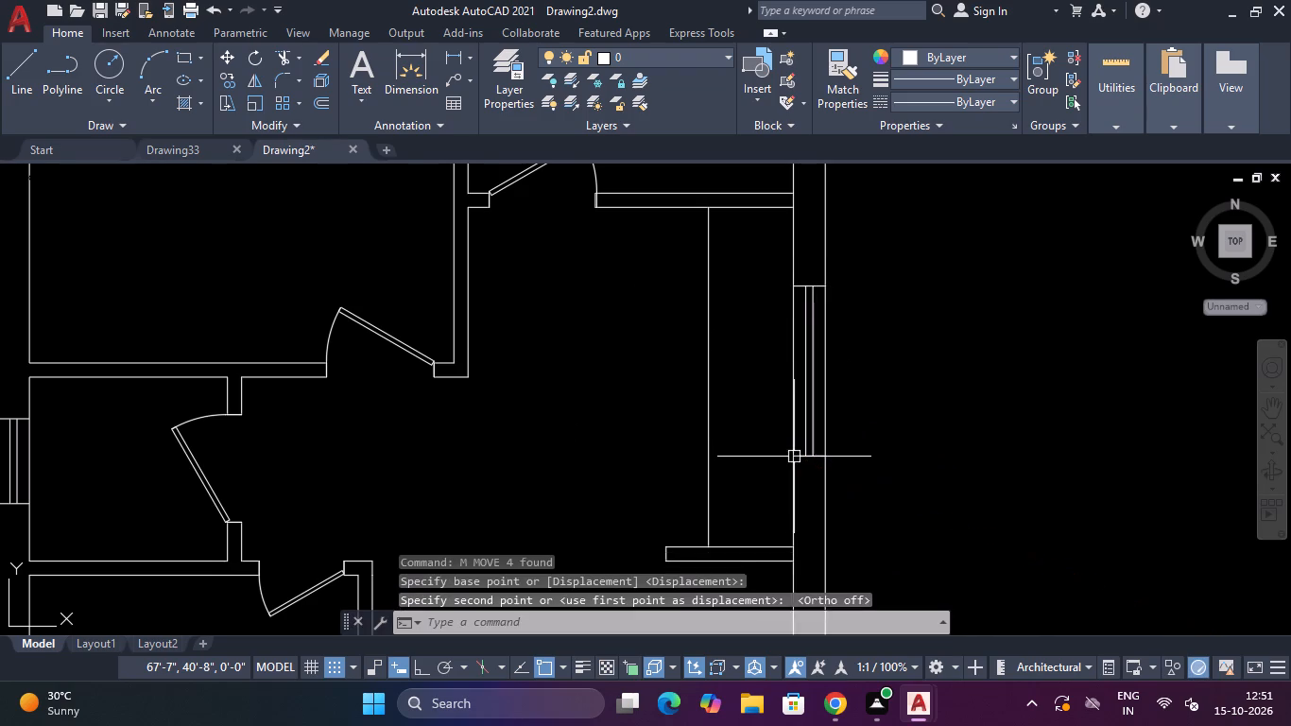
Delete the leftover vertical 2' window symbol outside the plan's right wall.
scroll(794, 457, "down", 4)
left_click_drag(968, 445, 965, 455)
left_click(904, 521)
key("Delete")
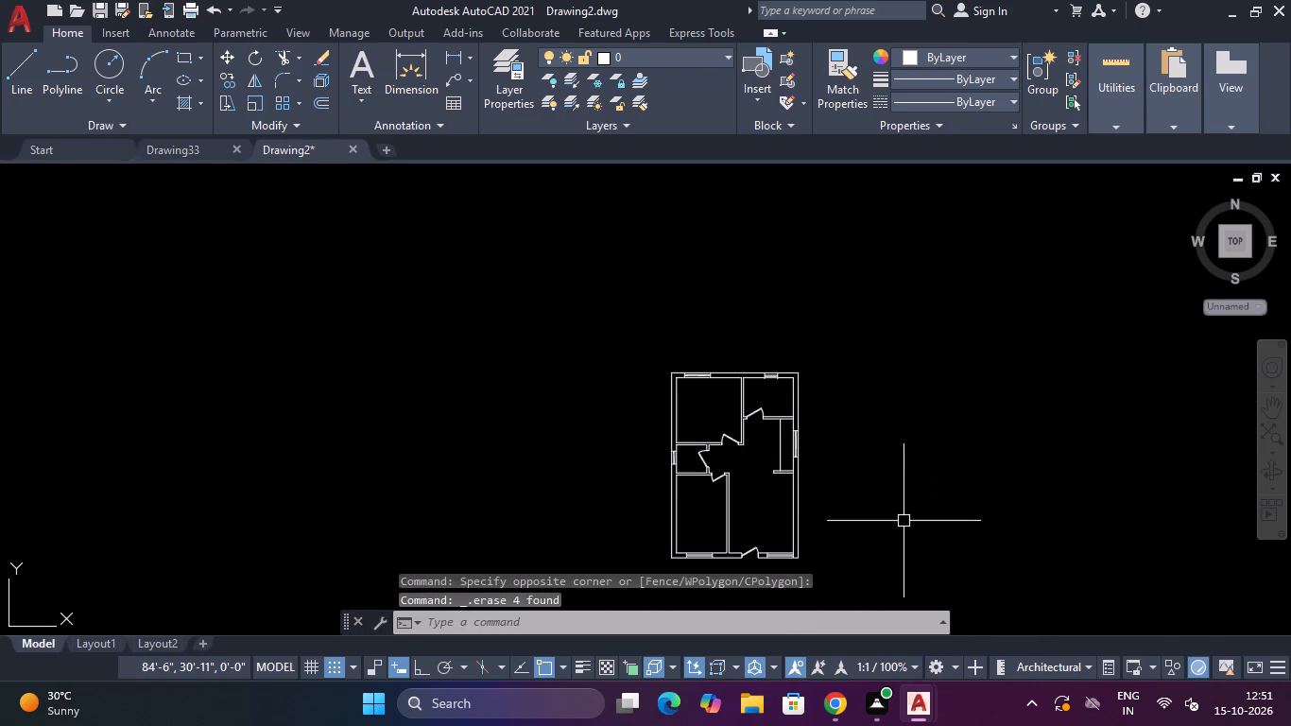
key("Escape")
key("Escape")
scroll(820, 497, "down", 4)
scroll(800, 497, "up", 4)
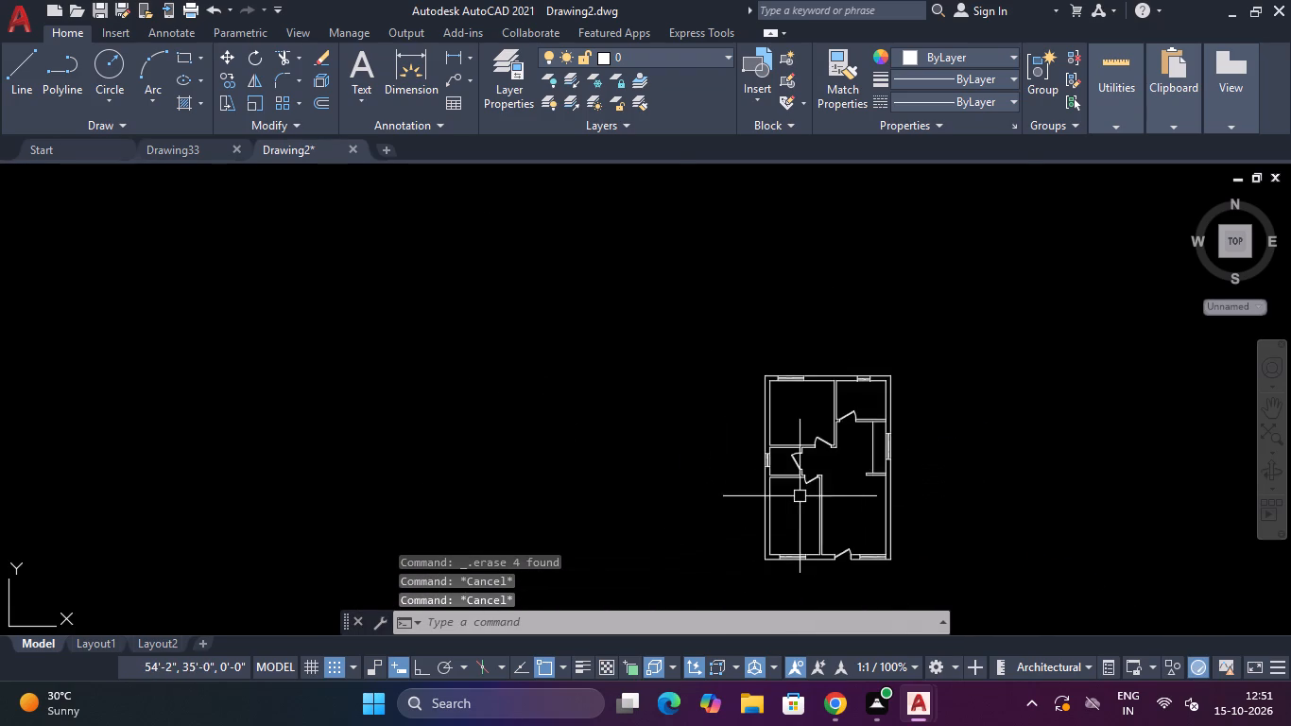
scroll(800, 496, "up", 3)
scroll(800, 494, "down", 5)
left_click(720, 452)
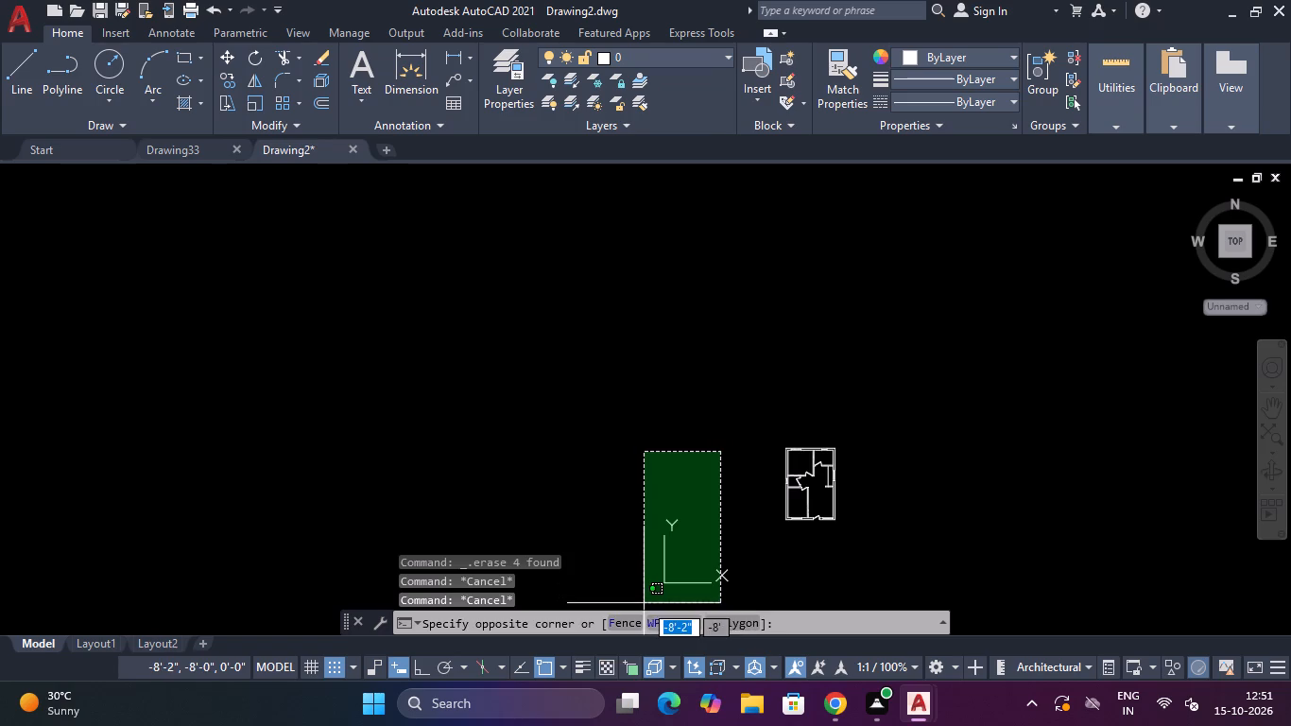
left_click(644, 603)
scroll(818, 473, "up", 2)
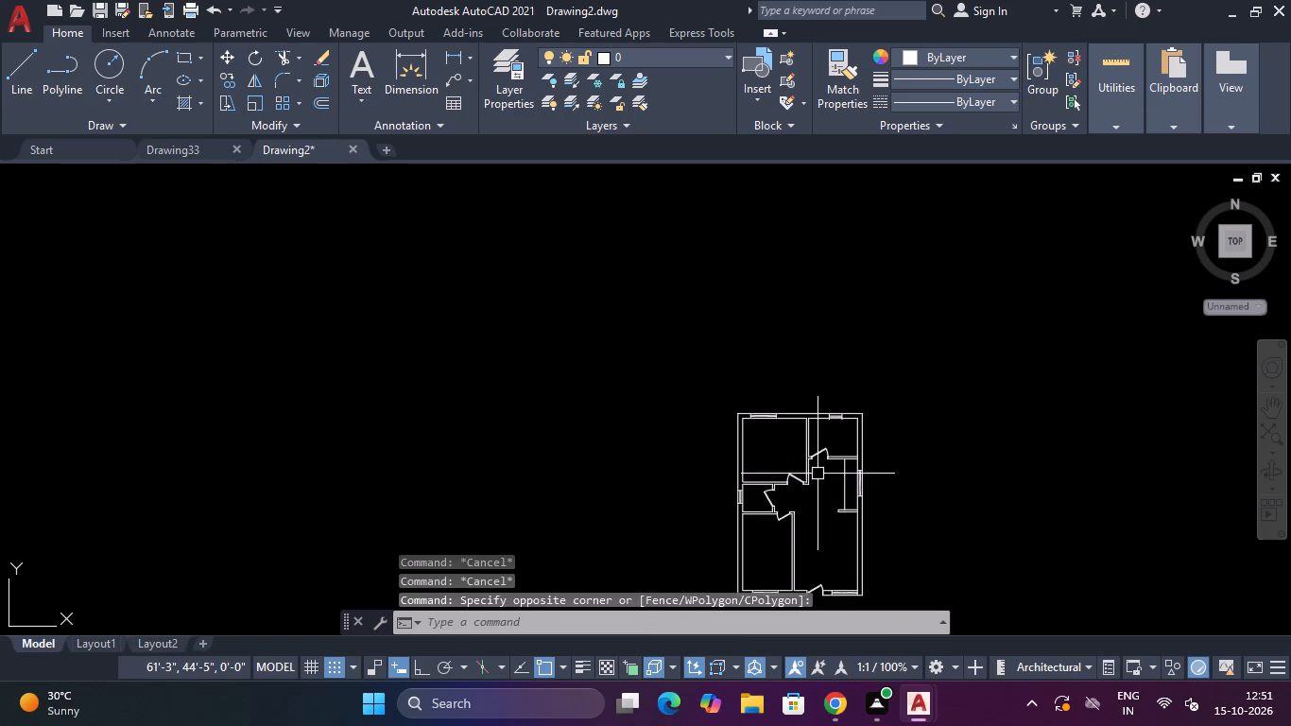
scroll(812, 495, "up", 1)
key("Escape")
Insert the Bed - Queen block from DesignCenter's Home - Space Planner drawing into the empty space outside the plan's left wall.
key("ctrl+2")
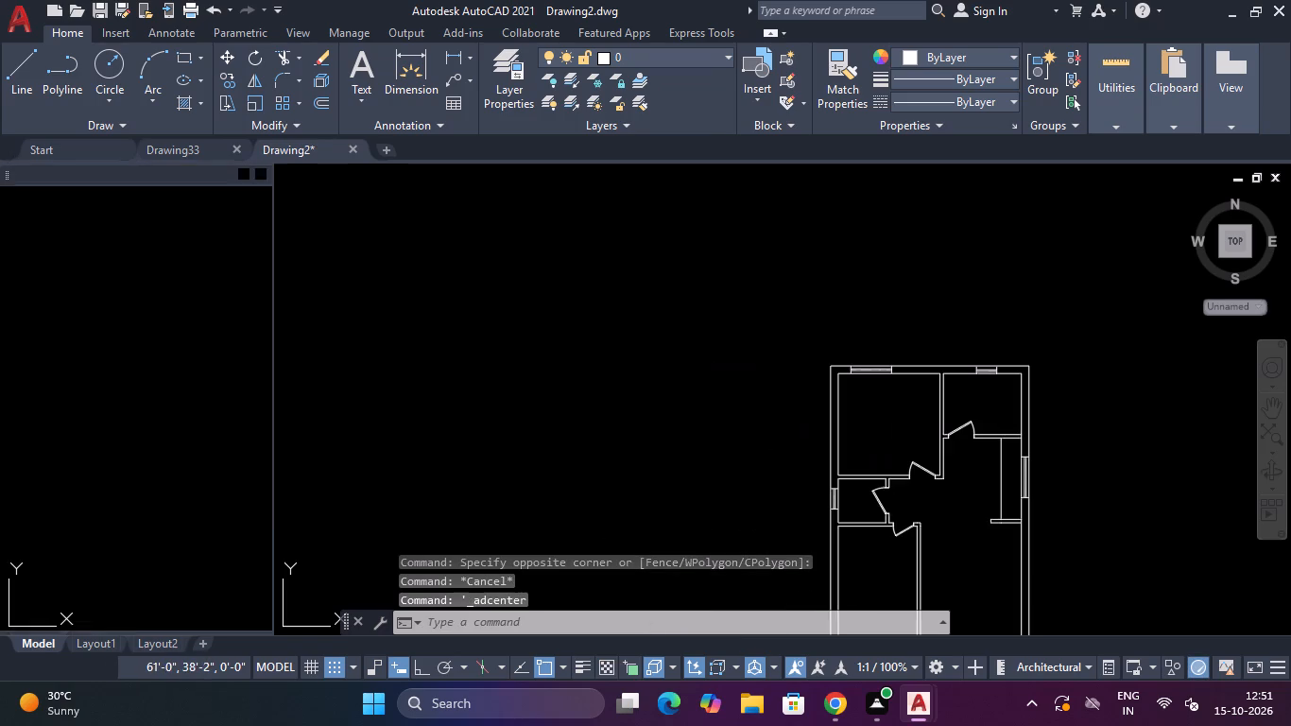
double_click(118, 389)
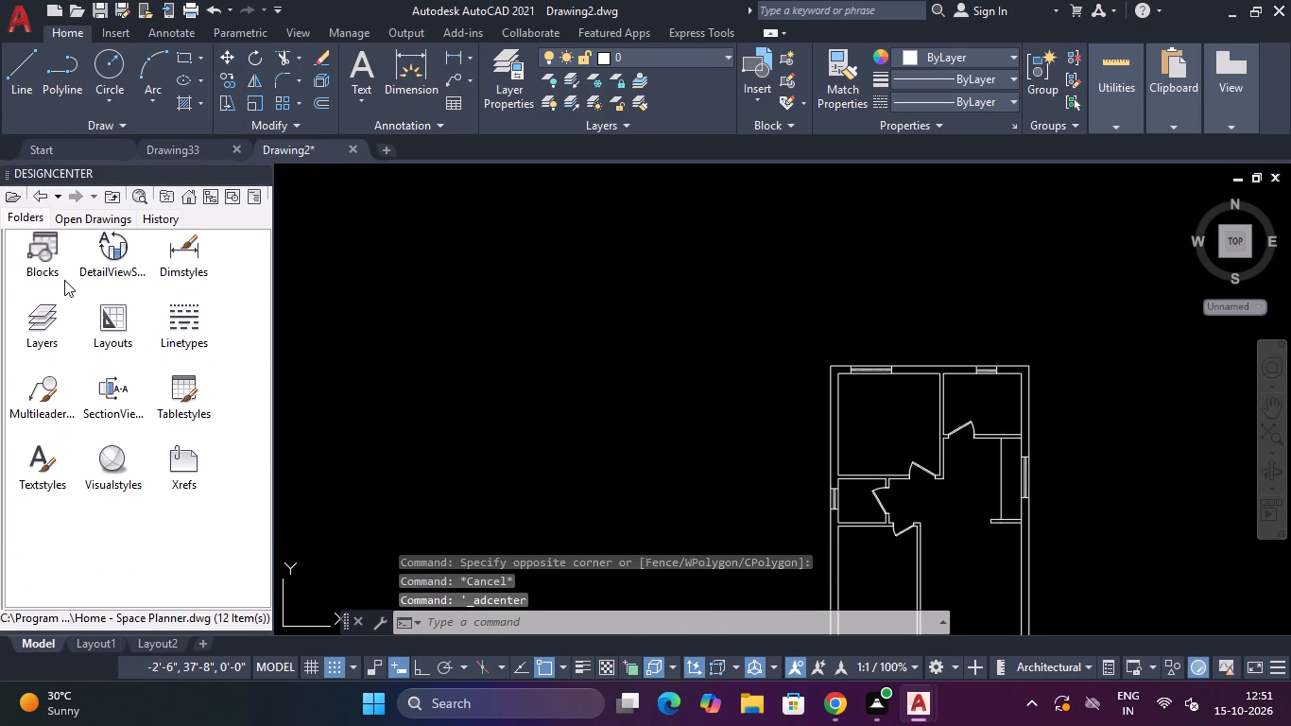
double_click(41, 251)
left_click_drag(40, 255, 429, 302)
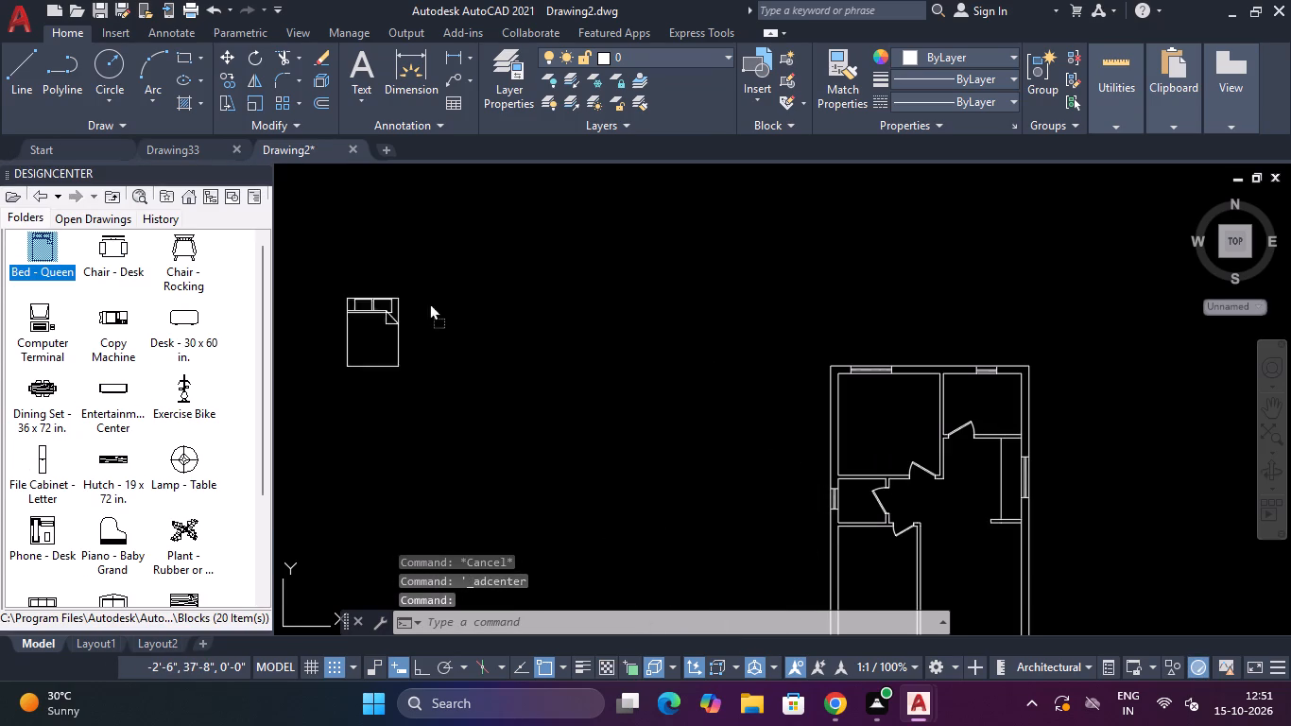
left_click_drag(429, 302, 498, 305)
Insert the Dining Set - 36 x 72 in. block just below the queen bed, outside the plan.
scroll(173, 386, "down", 3)
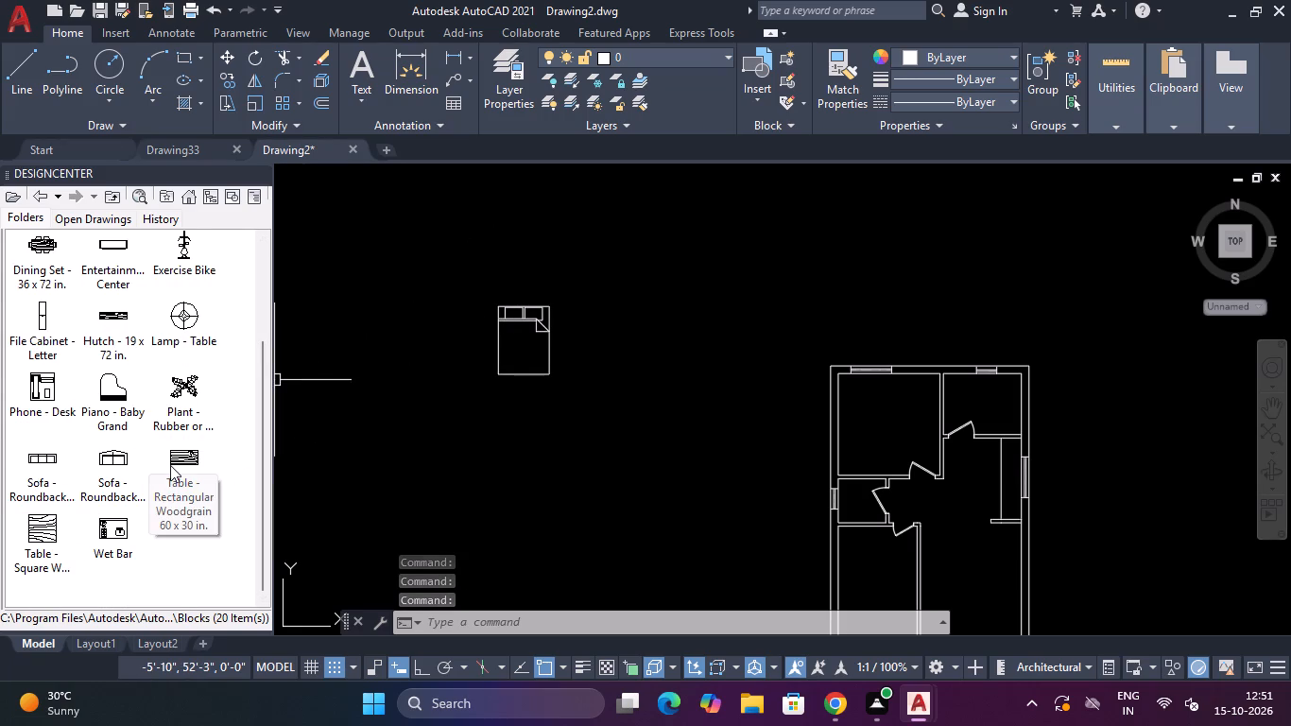
scroll(133, 355, "up", 3)
scroll(144, 338, "down", 3)
scroll(147, 372, "up", 6)
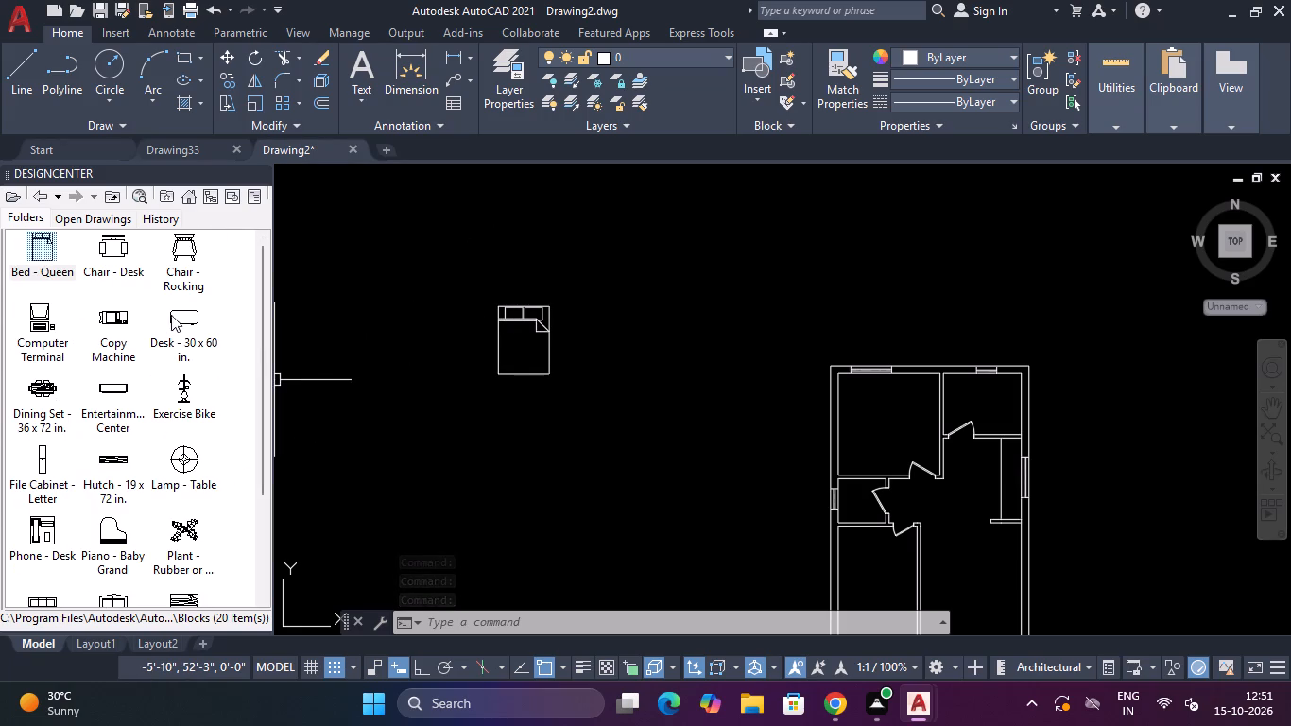
left_click_drag(36, 391, 497, 389)
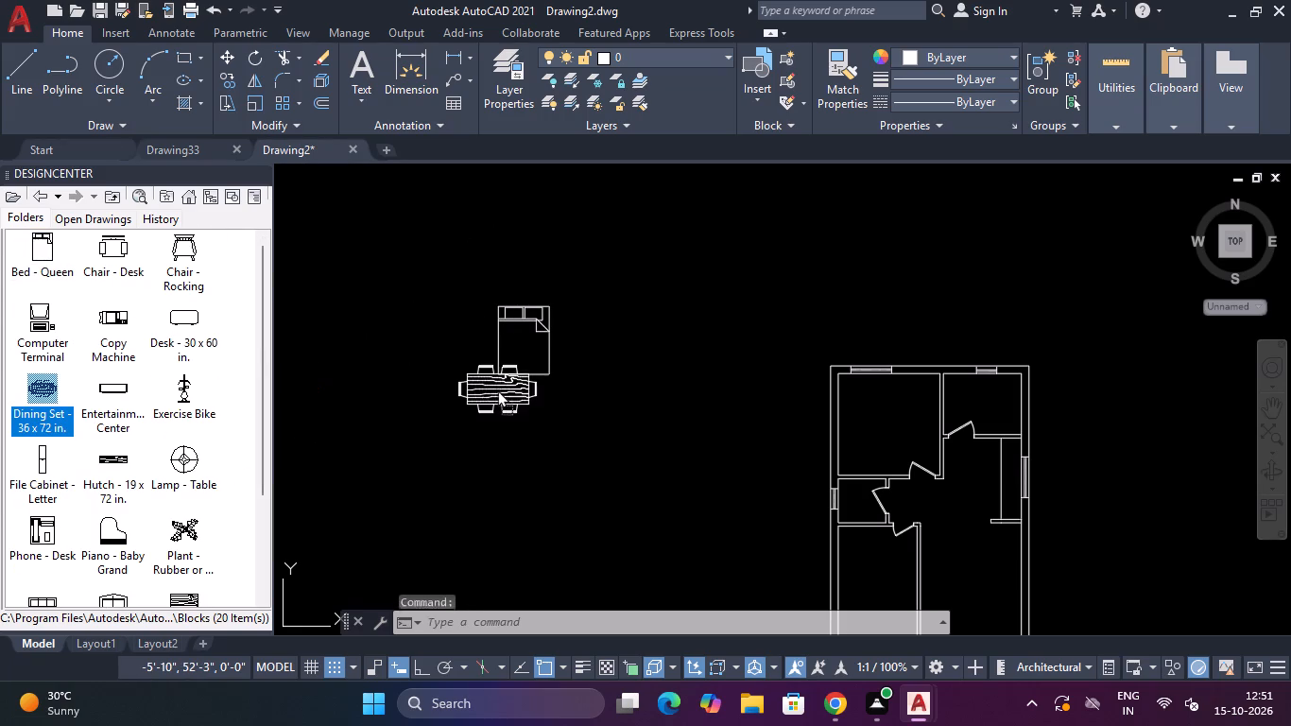
Drop the Dining Set - 36 x 72 in. block below the queen bed, leaving a gap between them.
left_click_drag(497, 389, 522, 432)
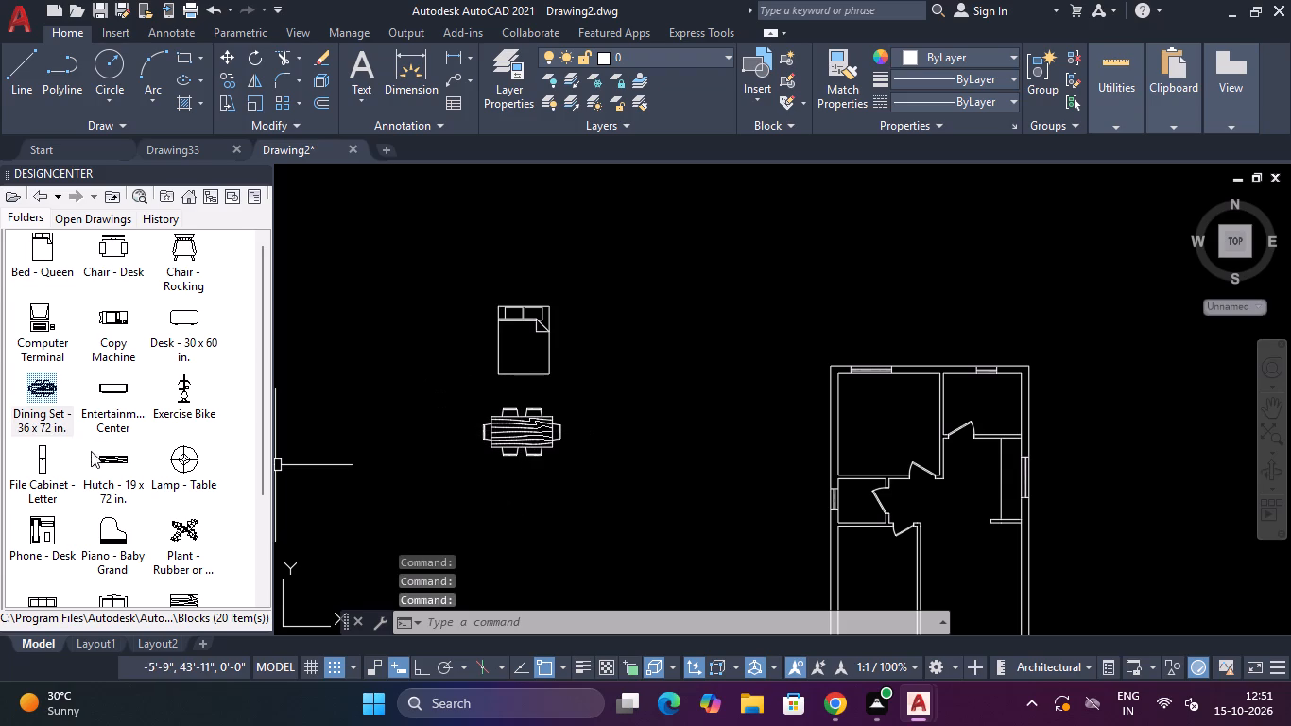
Insert the Lamp - Table block outside the plan, to the right of the queen bed's lower corner.
scroll(124, 402, "down", 3)
left_click_drag(199, 312, 383, 348)
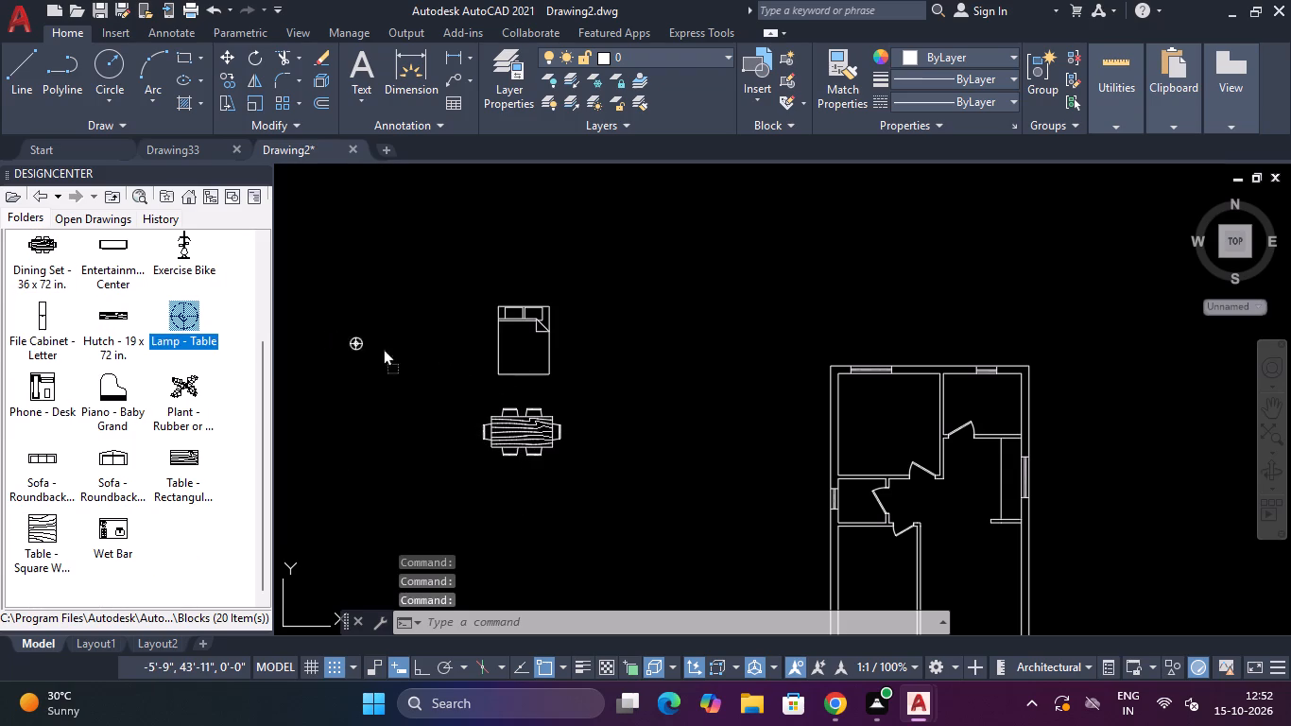
left_click_drag(383, 348, 600, 376)
Insert the three-seat Sofa - Roundback block to the left of the queen bed.
scroll(216, 430, "down", 3)
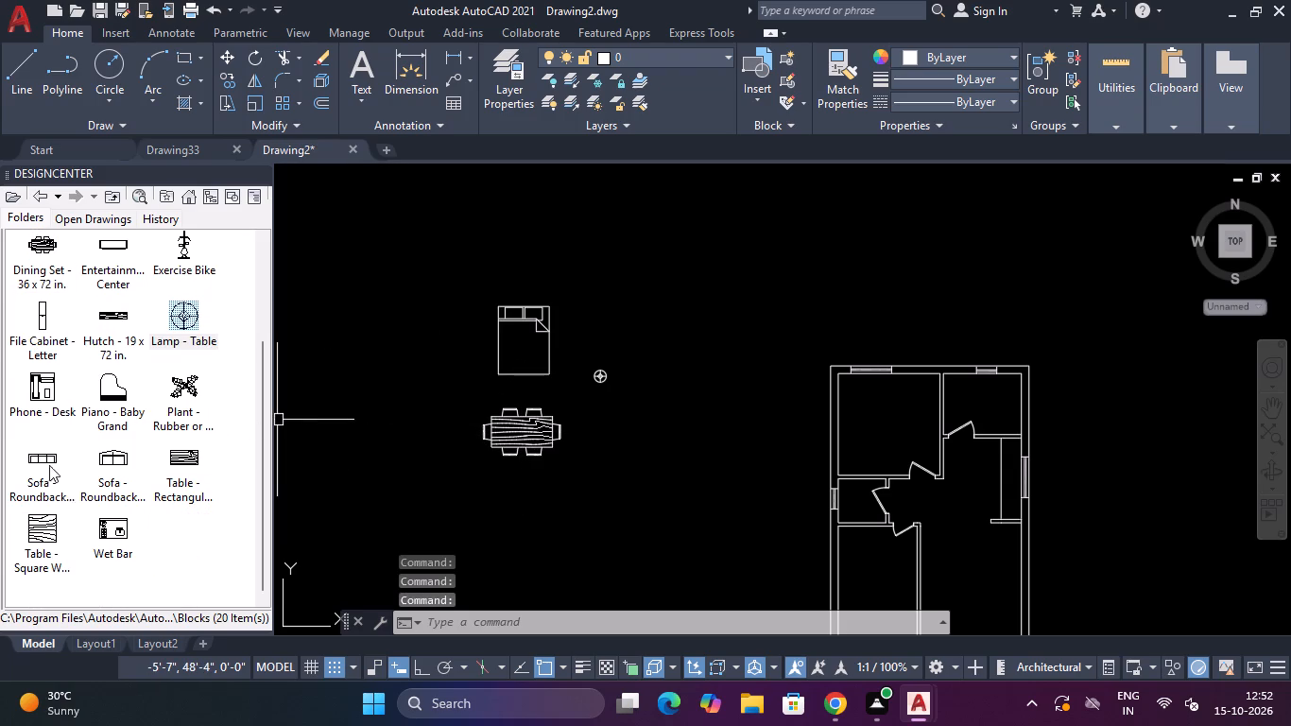
left_click_drag(44, 458, 405, 334)
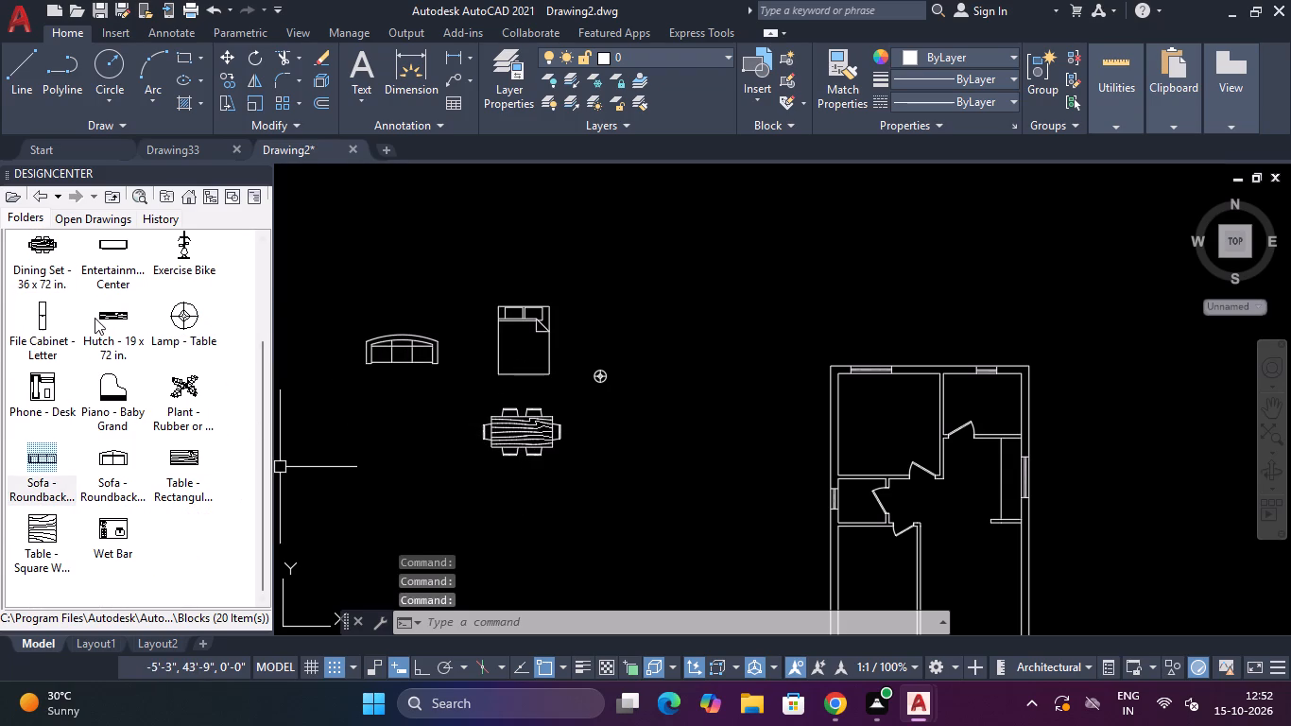
scroll(393, 342, "up", 3)
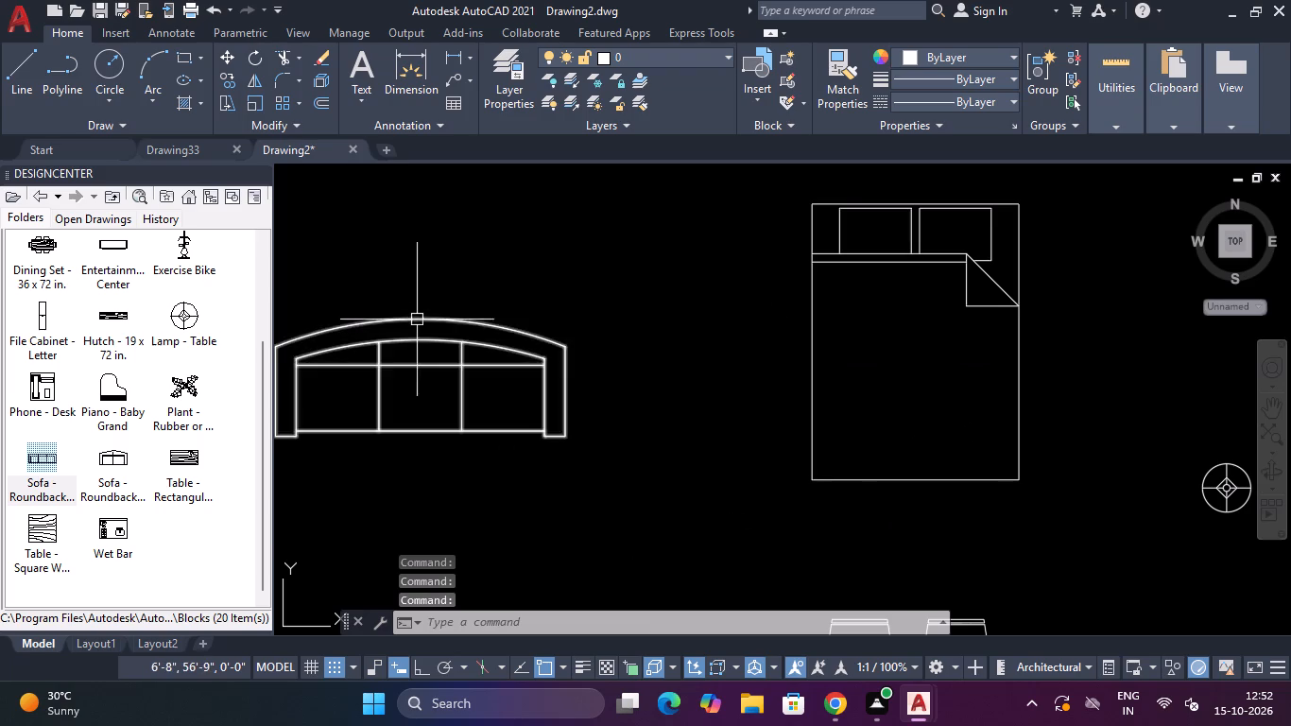
scroll(442, 386, "down", 2)
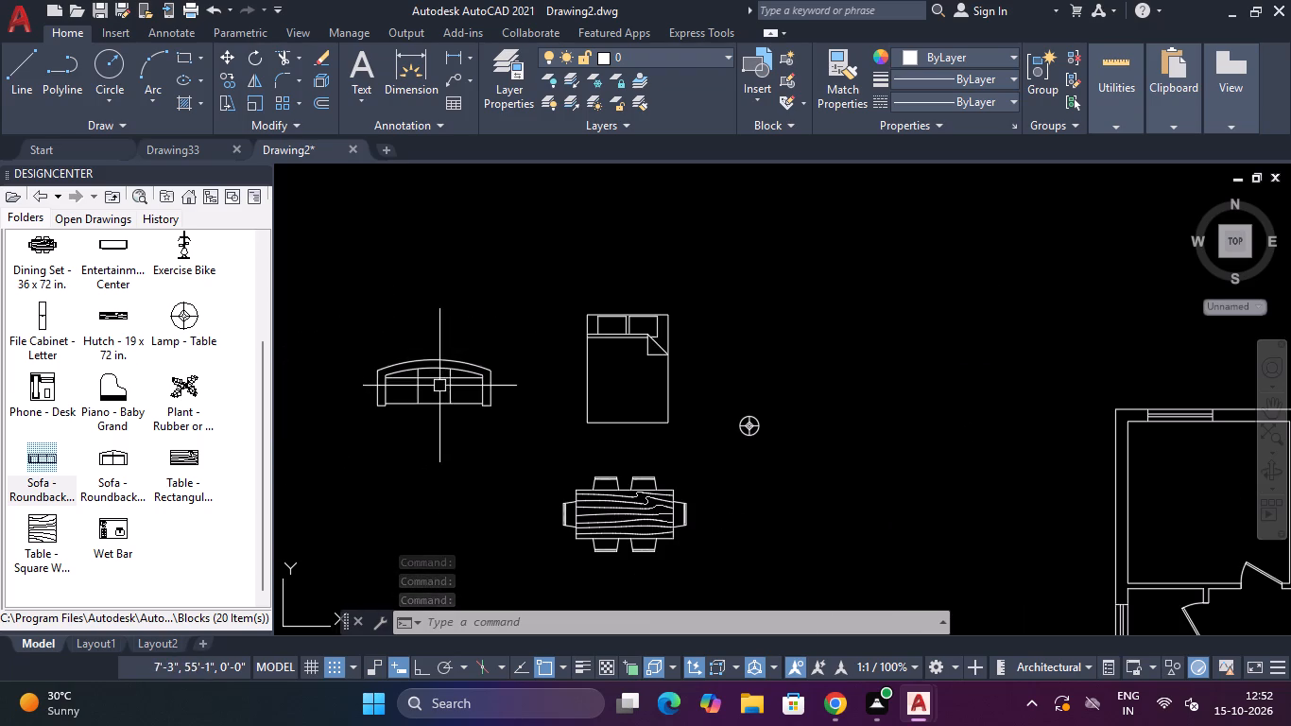
scroll(424, 360, "up", 4)
scroll(424, 360, "down", 3)
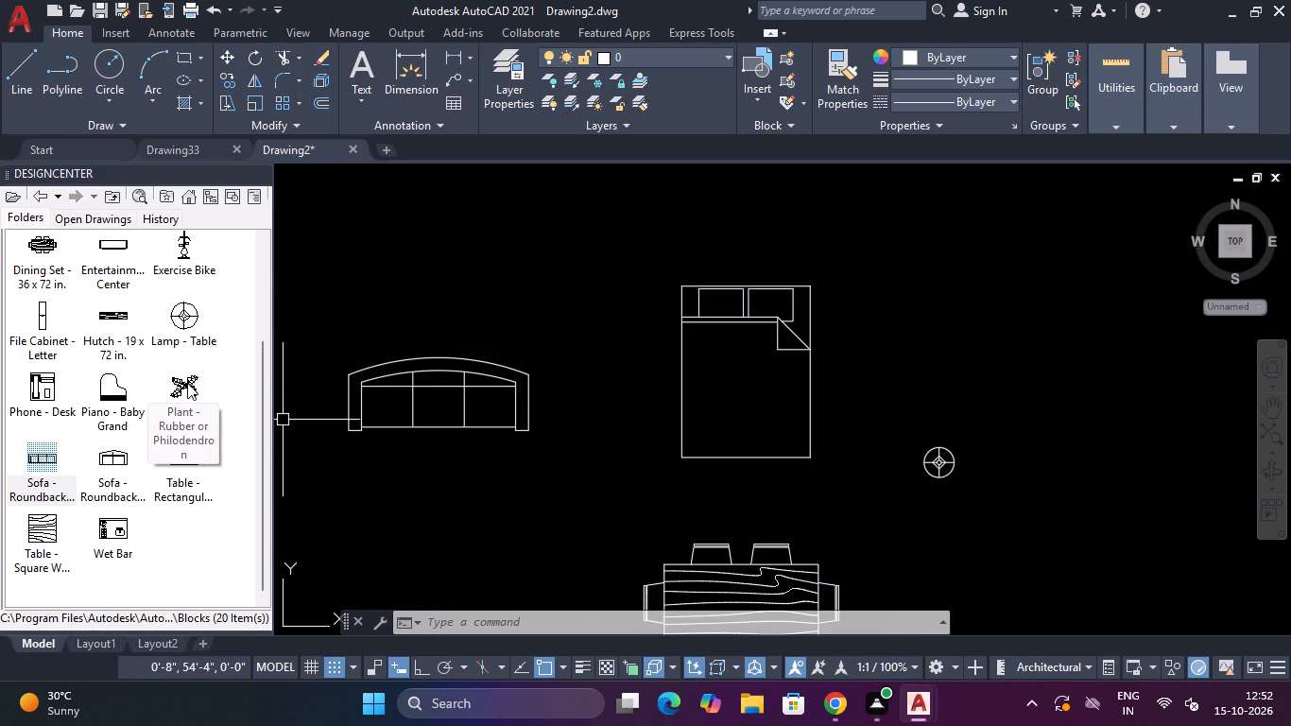
Insert the Toilet - top block from DesignCenter's House Designer drawing just below the sofa.
scroll(30, 300, "down", 6)
scroll(39, 311, "up", 4)
left_click(114, 205)
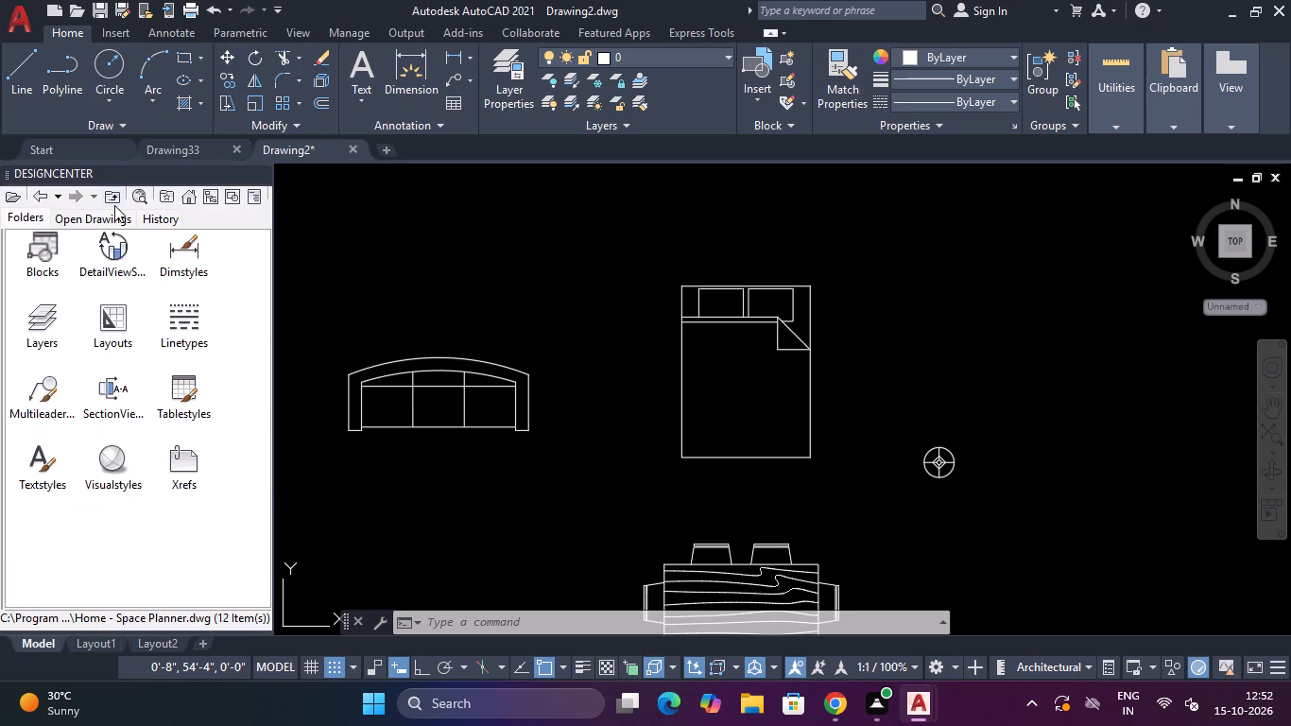
left_click(114, 205)
double_click(112, 392)
double_click(55, 260)
double_click(118, 201)
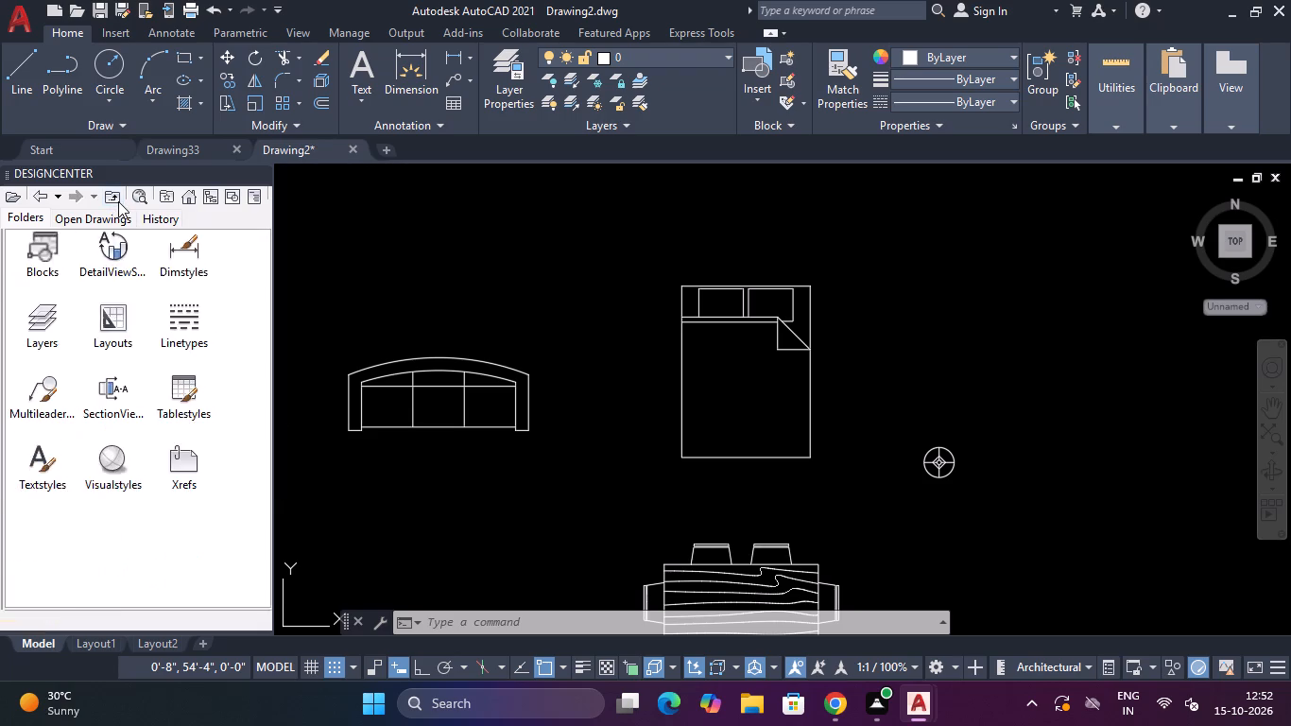
double_click(183, 386)
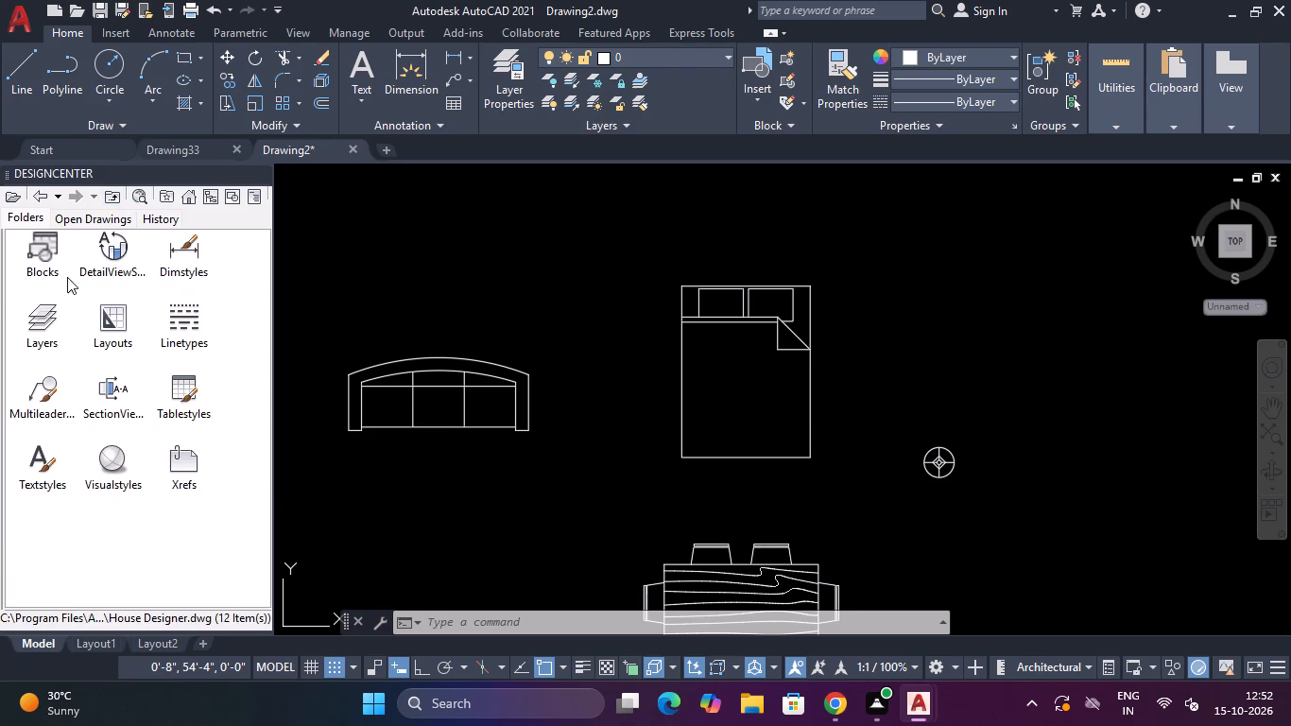
double_click(40, 233)
scroll(121, 399, "down", 3)
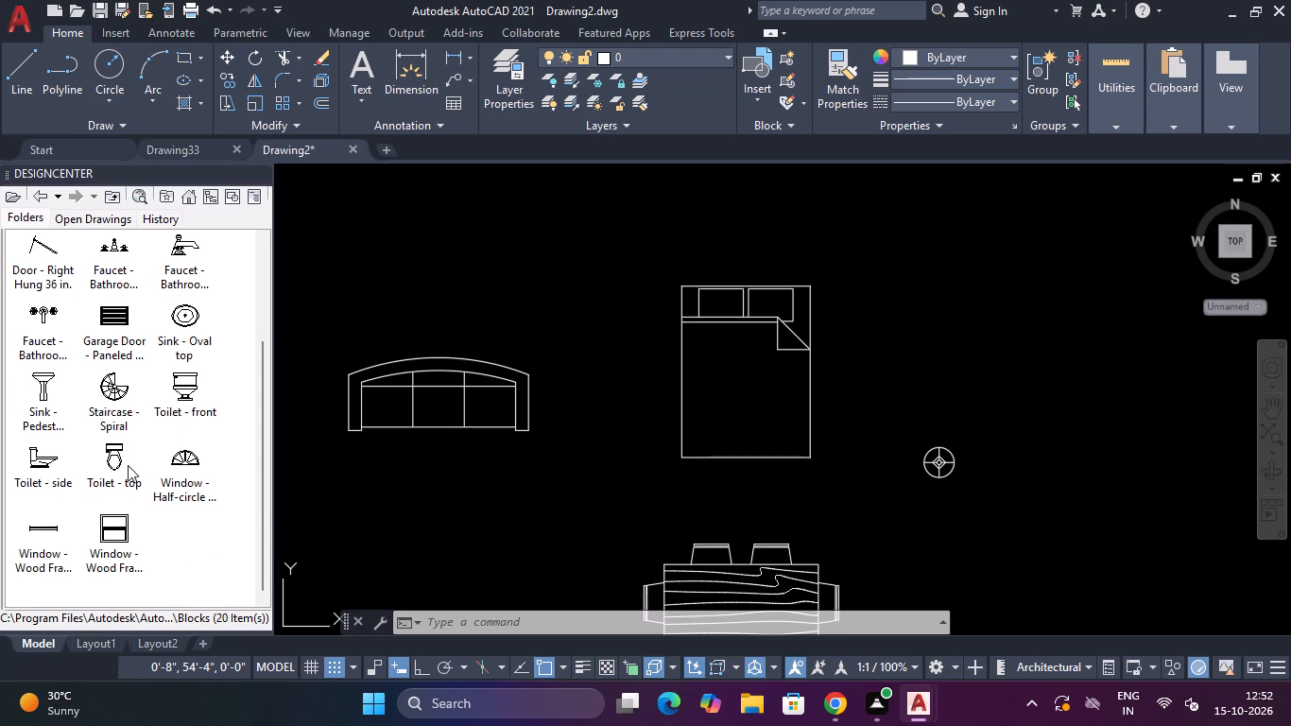
left_click_drag(122, 466, 502, 475)
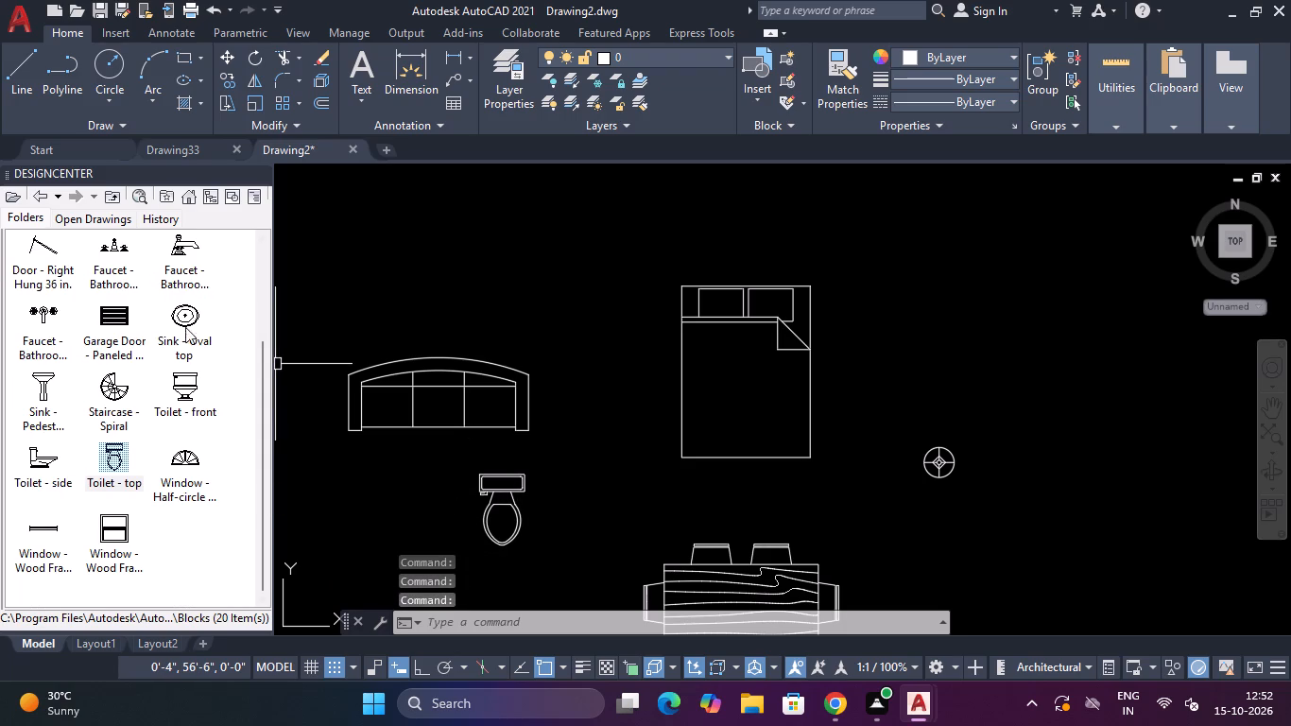
Insert the Sink - Oval top block immediately left of the toilet.
left_click_drag(185, 334, 427, 498)
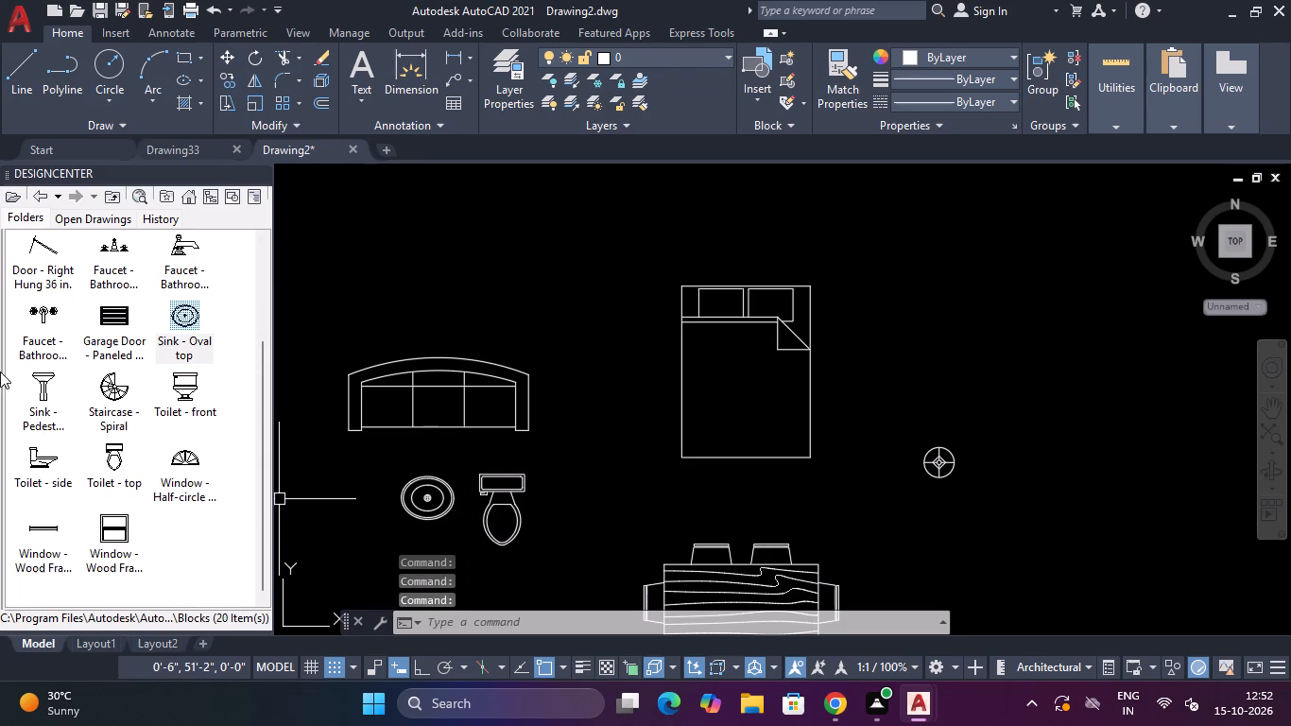
Insert the Faucet - Bathroom top block onto the upper part of the oval sink.
left_click_drag(33, 306, 431, 492)
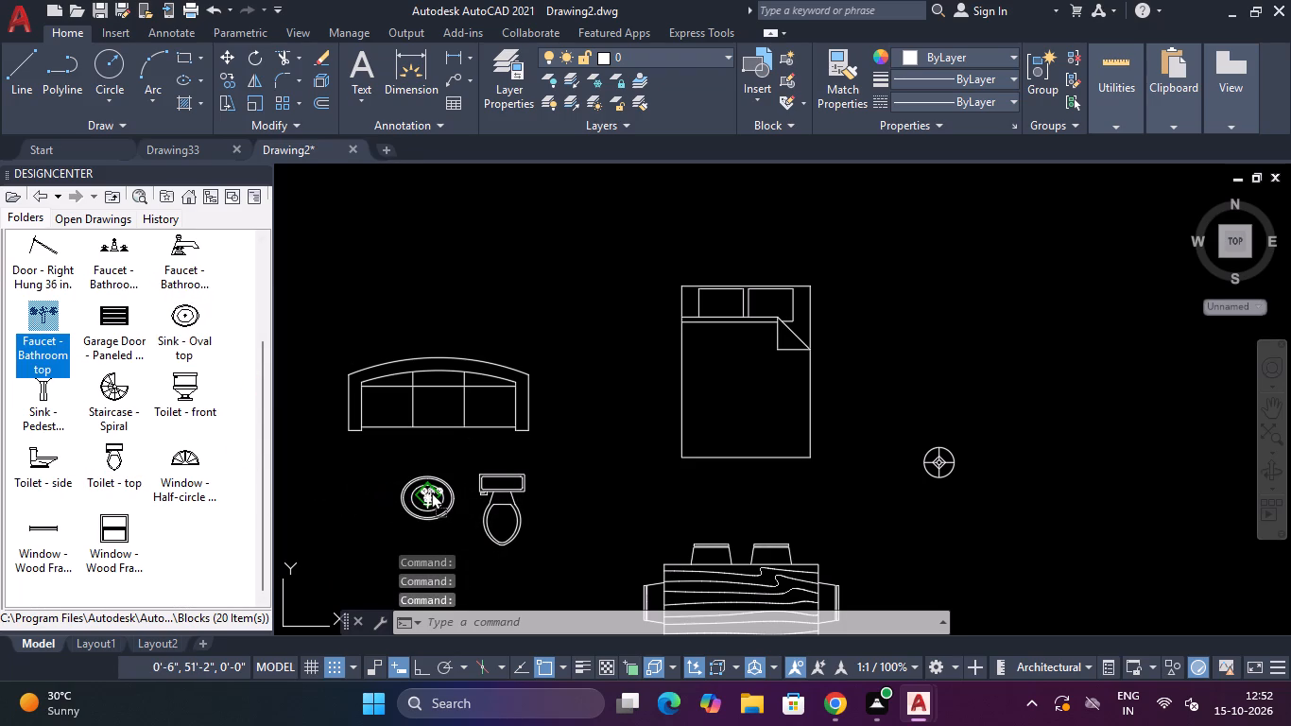
left_click_drag(431, 492, 424, 484)
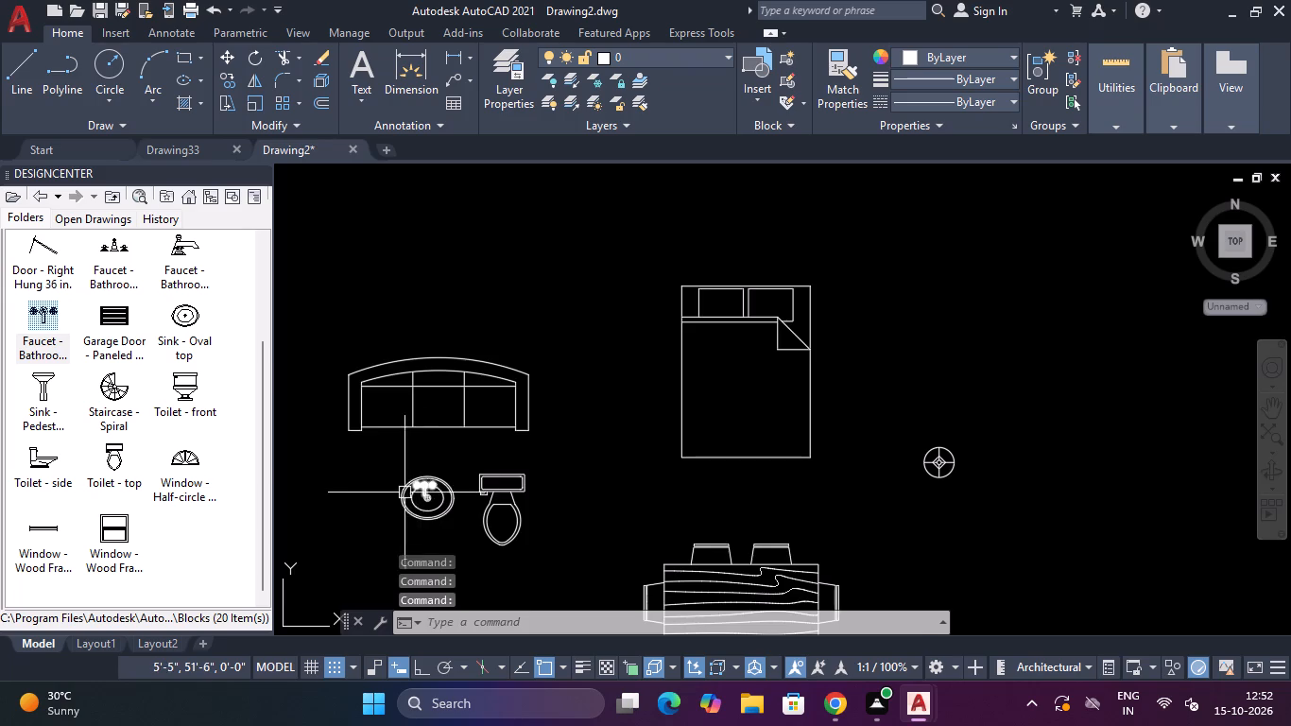
Move the faucet slightly to the right so its spout lines up with the oval sink's drain.
scroll(404, 493, "up", 4)
left_click(515, 475)
type("M")
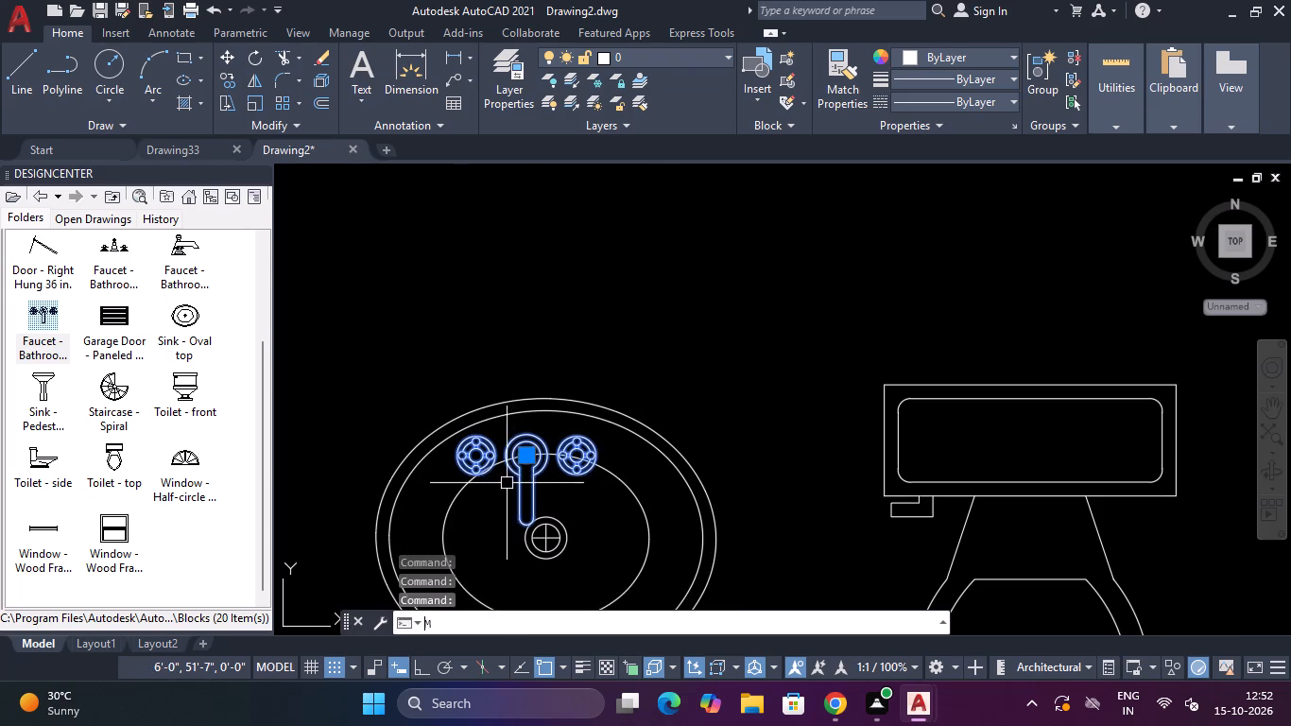
key("space")
left_click(525, 441)
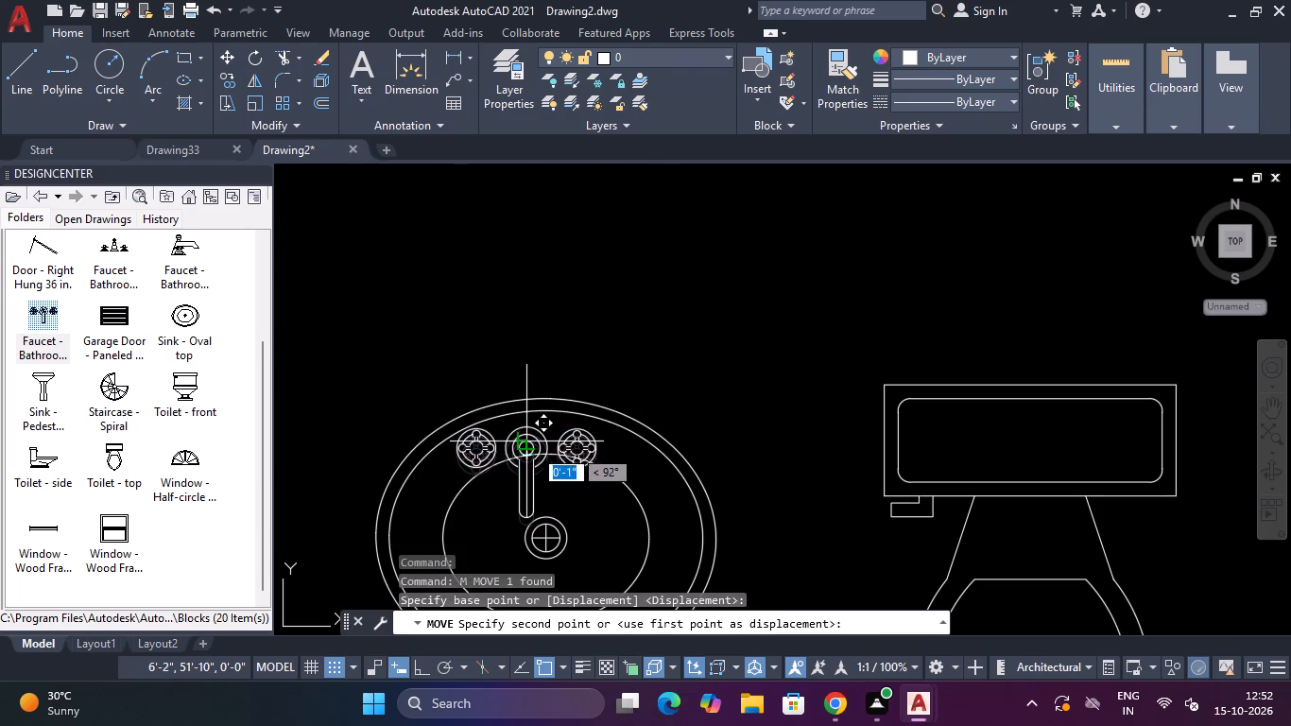
left_click(549, 455)
scroll(552, 457, "down", 6)
scroll(520, 490, "up", 3)
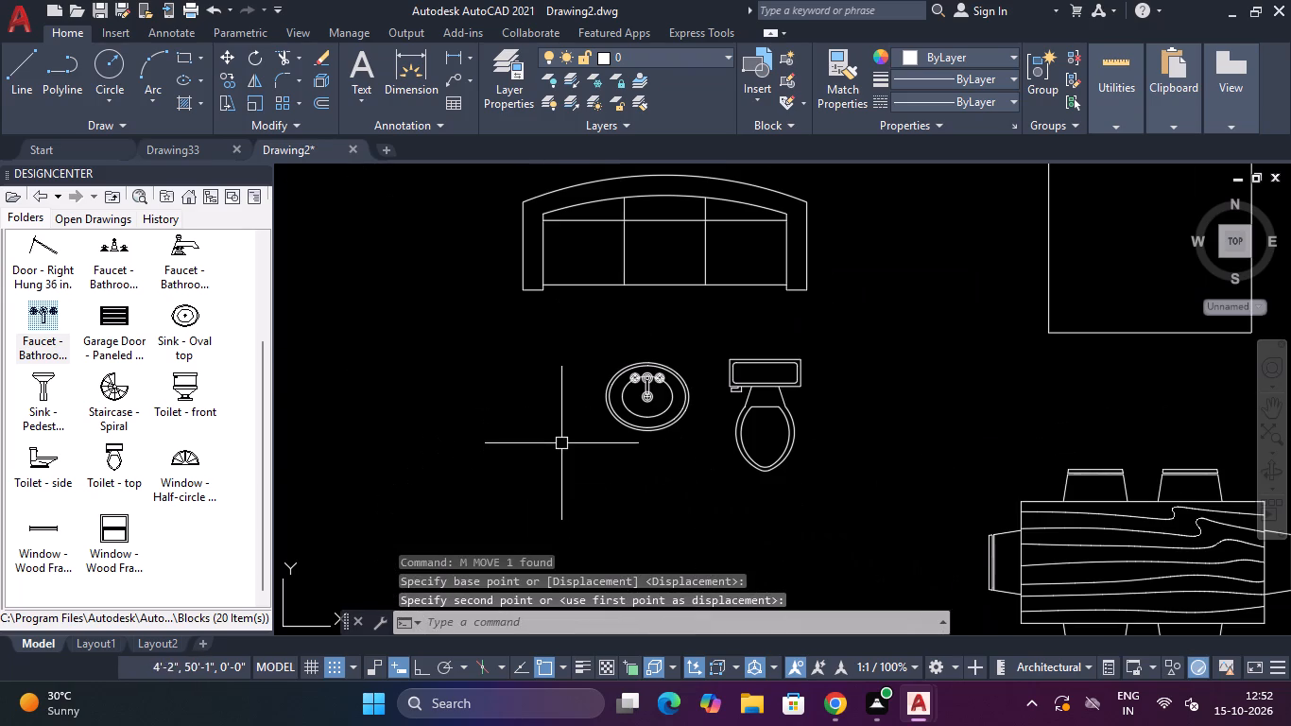
Insert the Range-Oven - 30 in top block from DesignCenter's Kitchens drawing to the left of the oval sink.
left_click(120, 195)
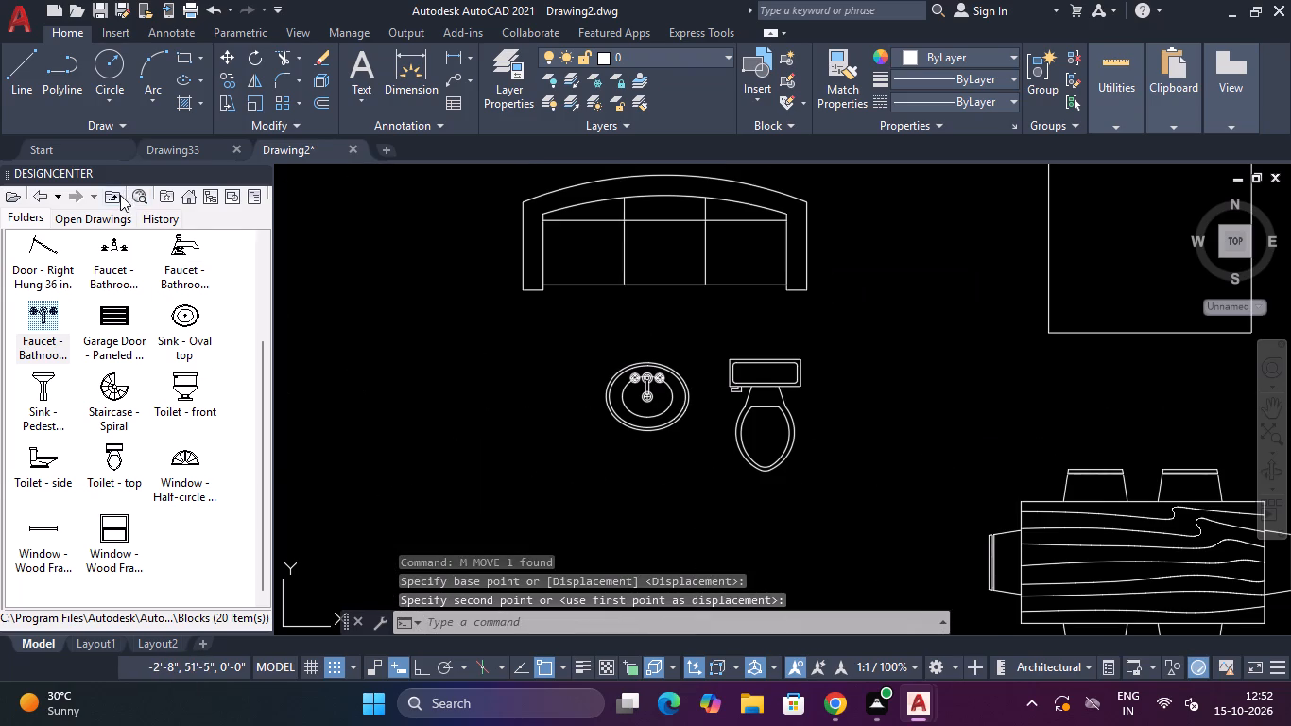
left_click(119, 196)
double_click(182, 467)
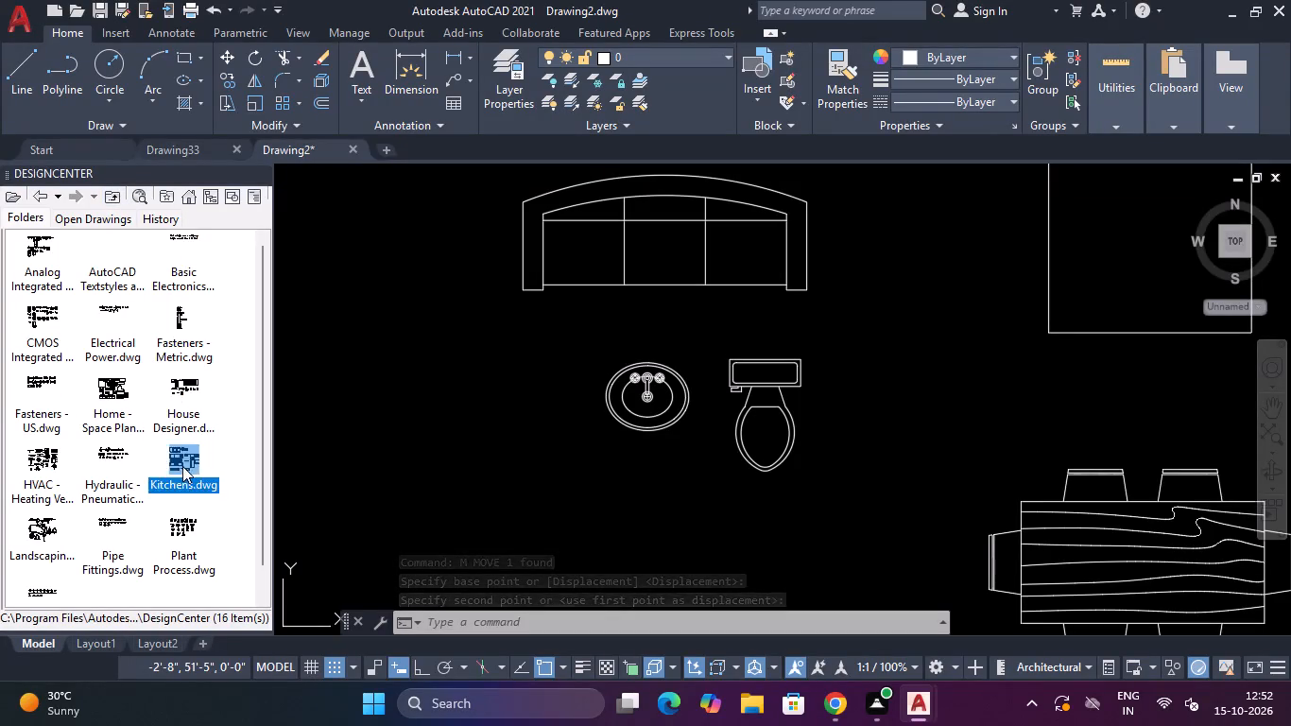
double_click(34, 262)
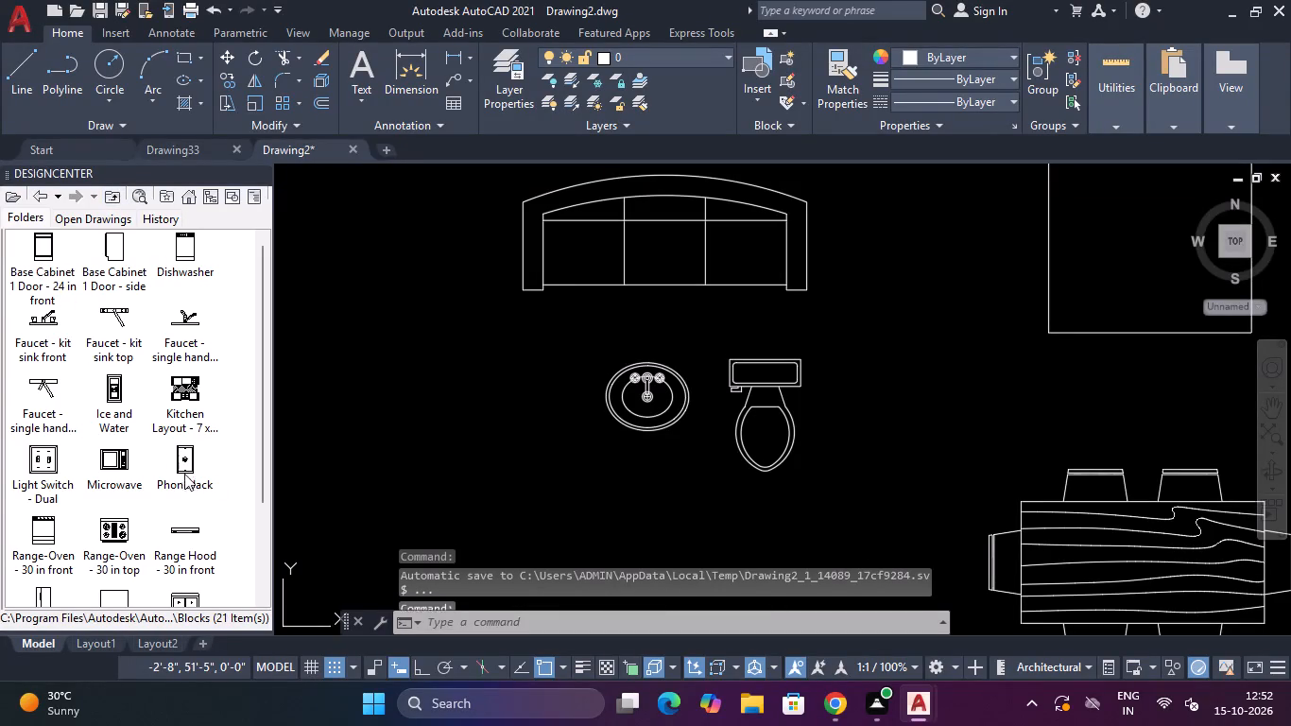
scroll(131, 448, "down", 3)
left_click_drag(120, 411, 503, 398)
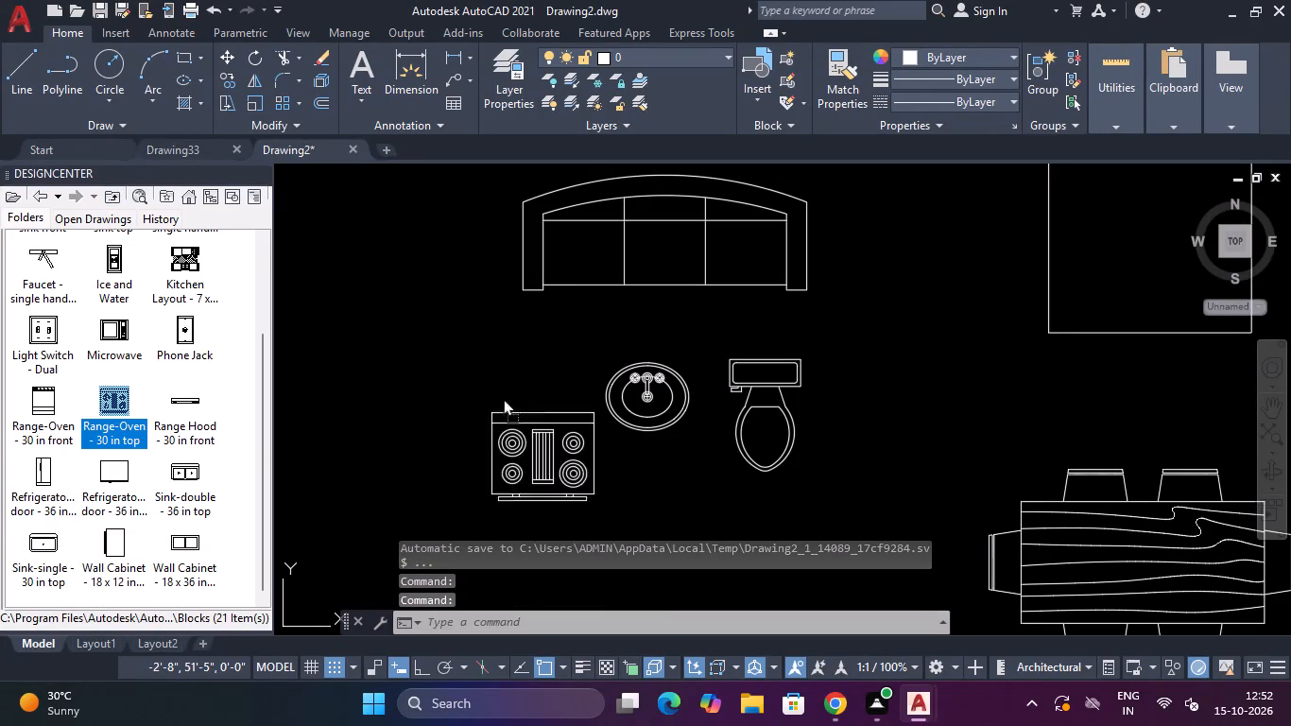
left_click_drag(503, 398, 476, 333)
Insert the Sink-double - 36 in top block just below the range-oven, and close DesignCenter.
left_click_drag(200, 466, 518, 447)
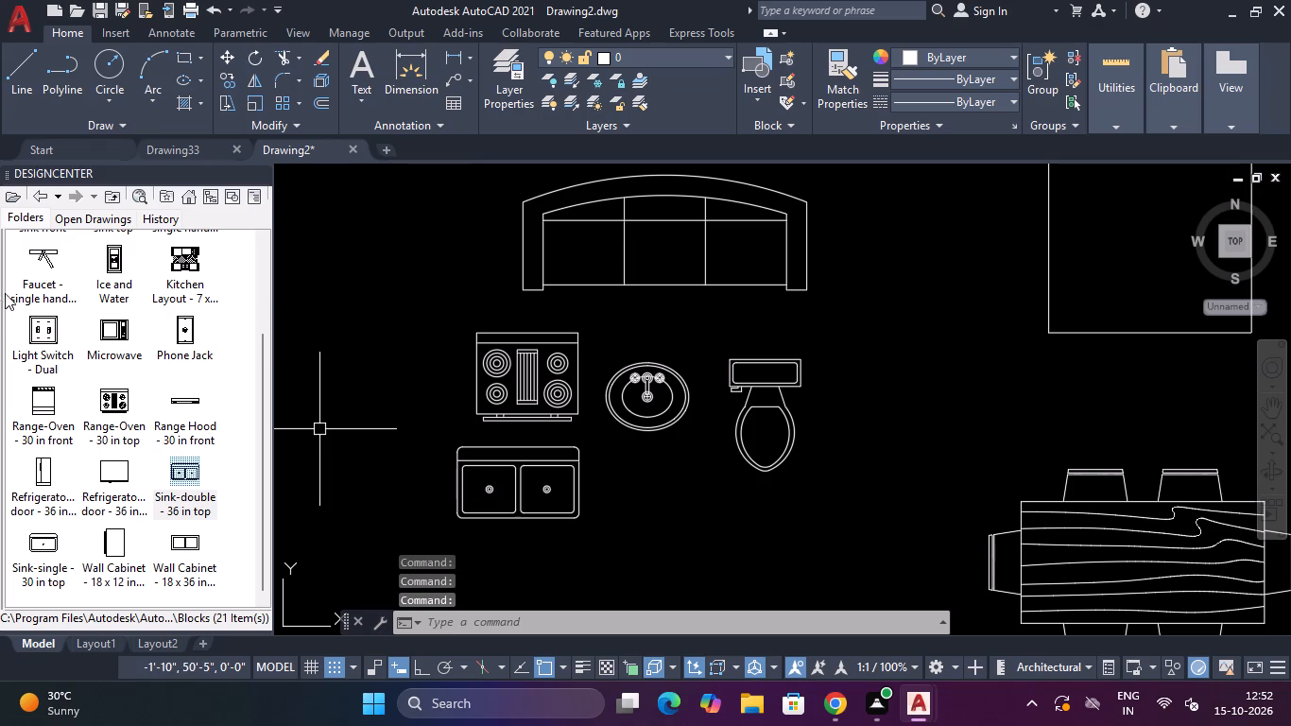
scroll(72, 346, "down", 4)
scroll(112, 340, "up", 4)
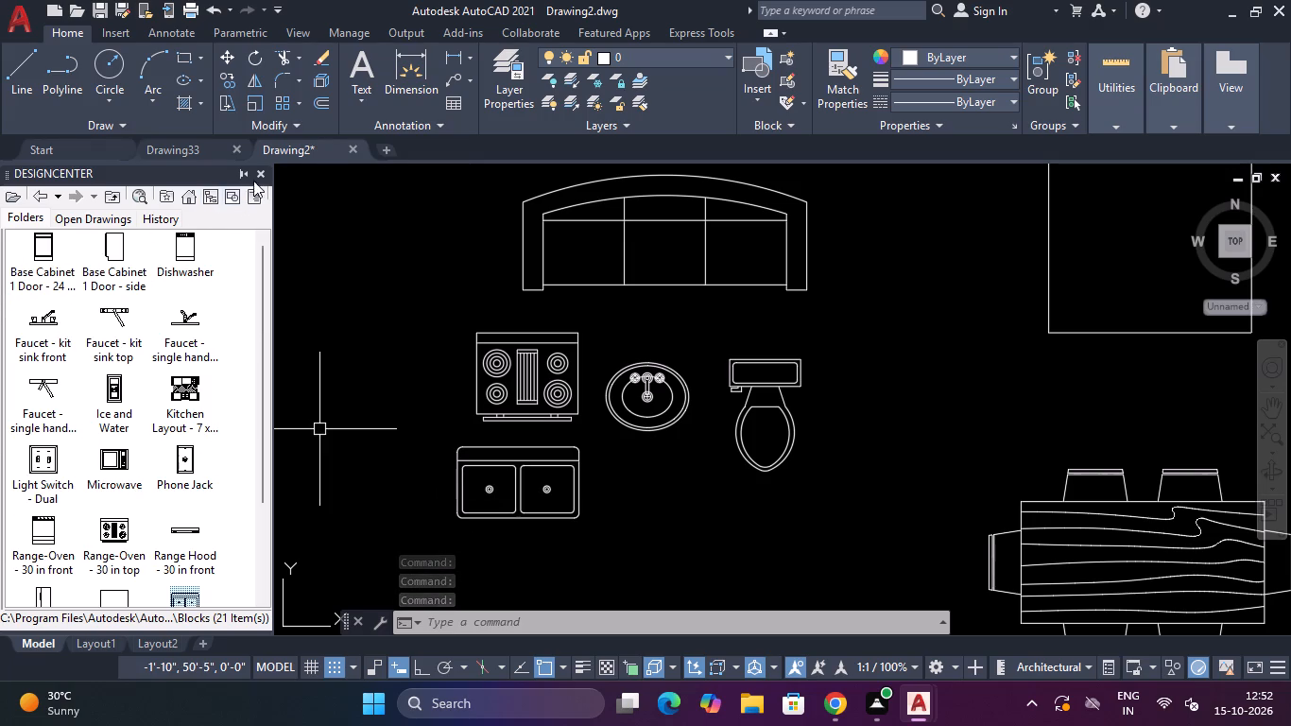
left_click(260, 173)
Scale the toilet block down freehand to roughly two-thirds of its size, from a base point at its bowl's front edge.
scroll(370, 269, "down", 2)
scroll(478, 299, "down", 2)
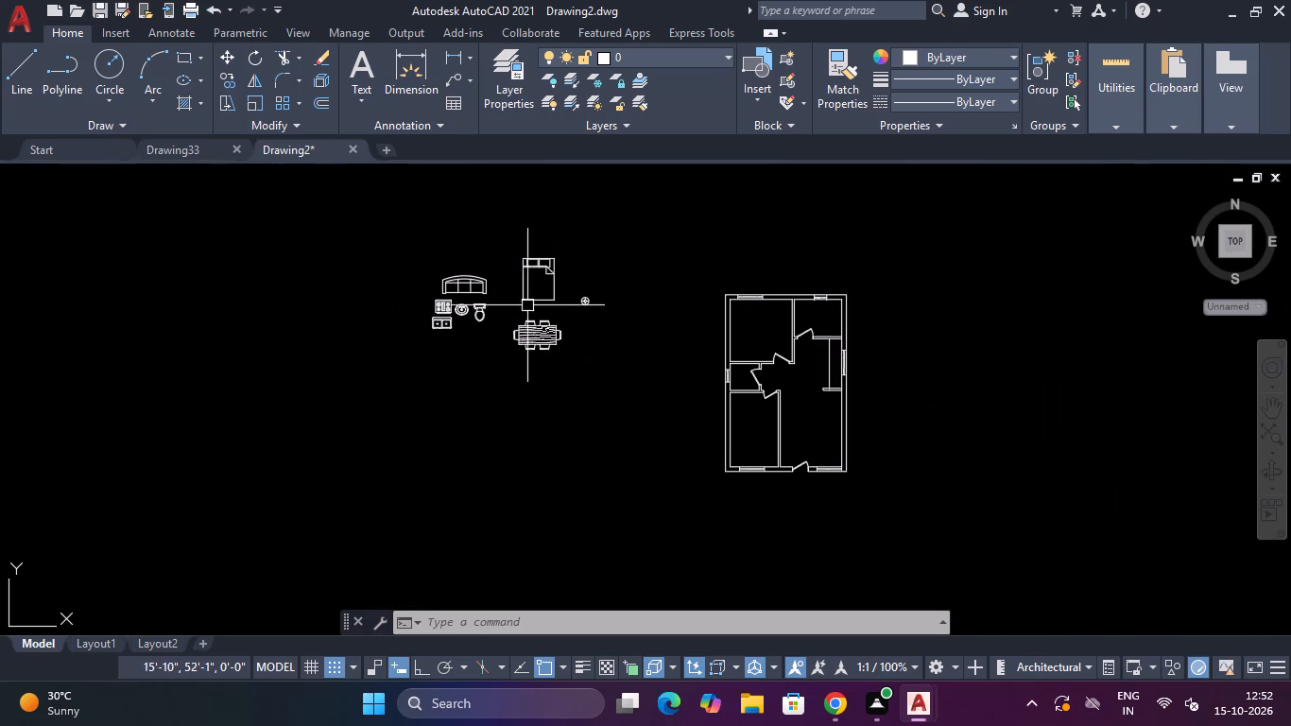
scroll(473, 309, "up", 2)
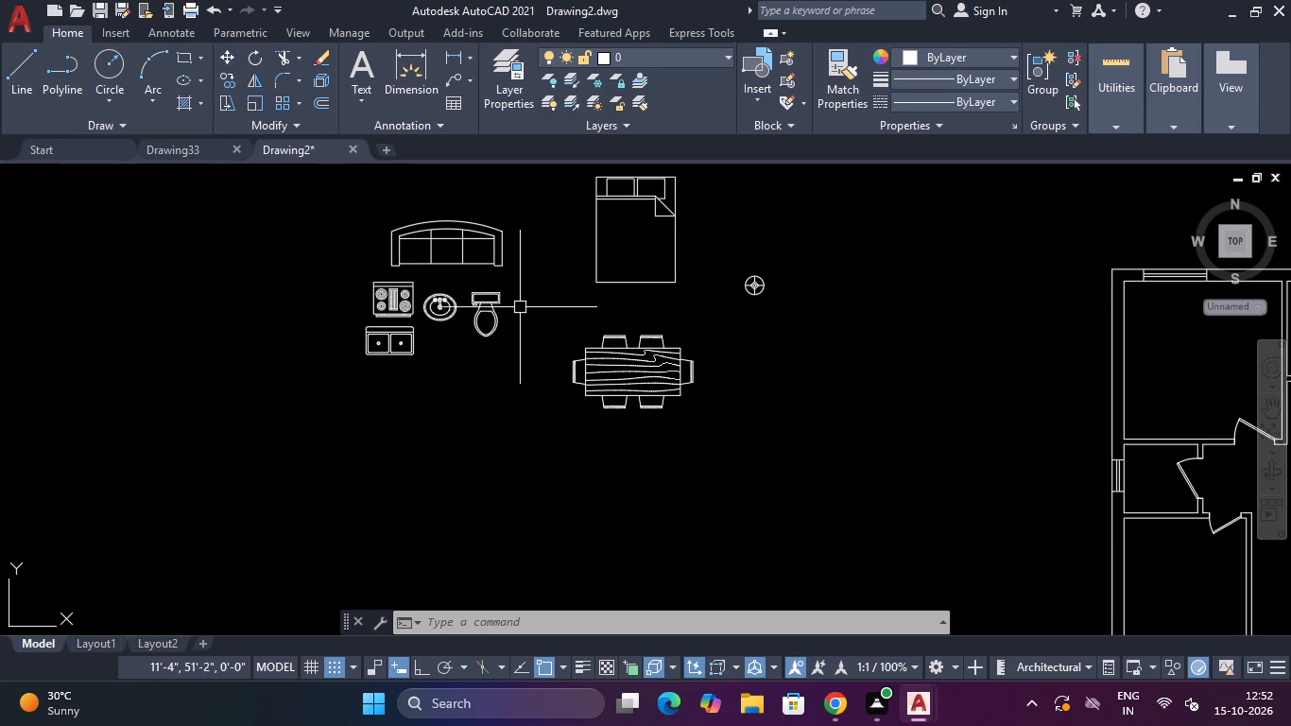
scroll(513, 298, "up", 2)
left_click(507, 273)
left_click(440, 401)
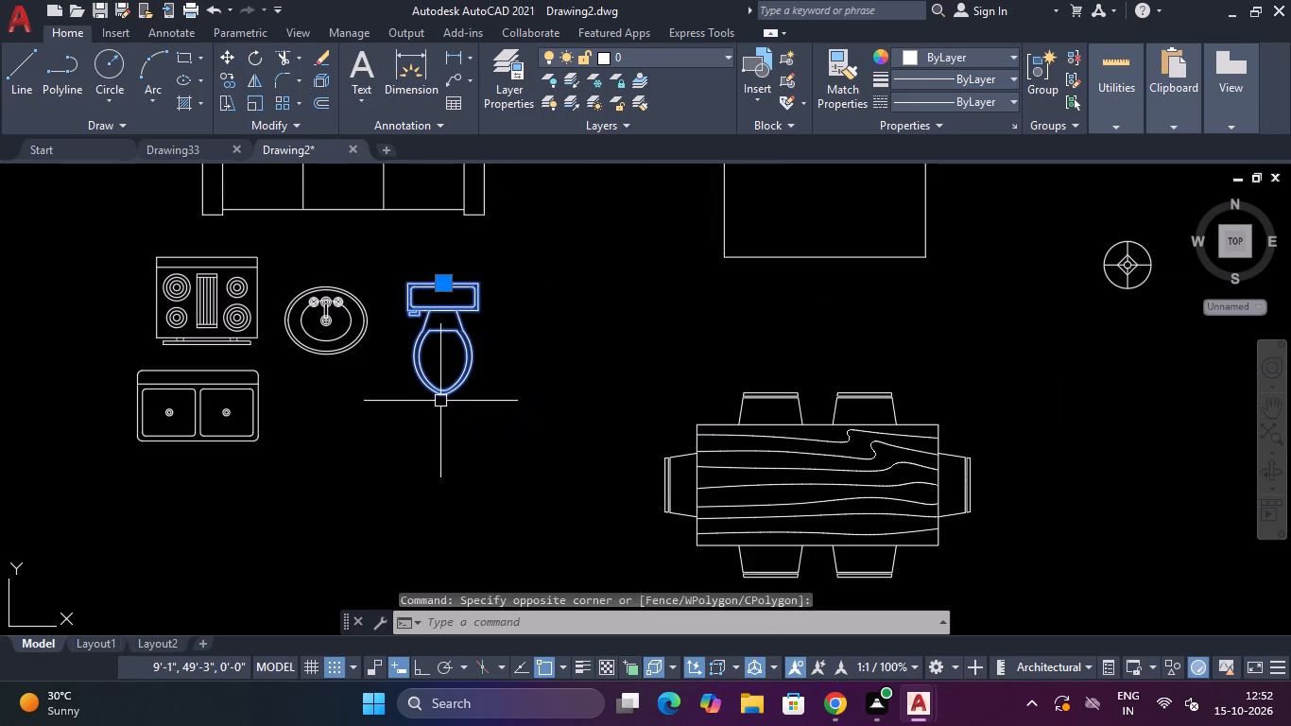
type("SC")
key("space")
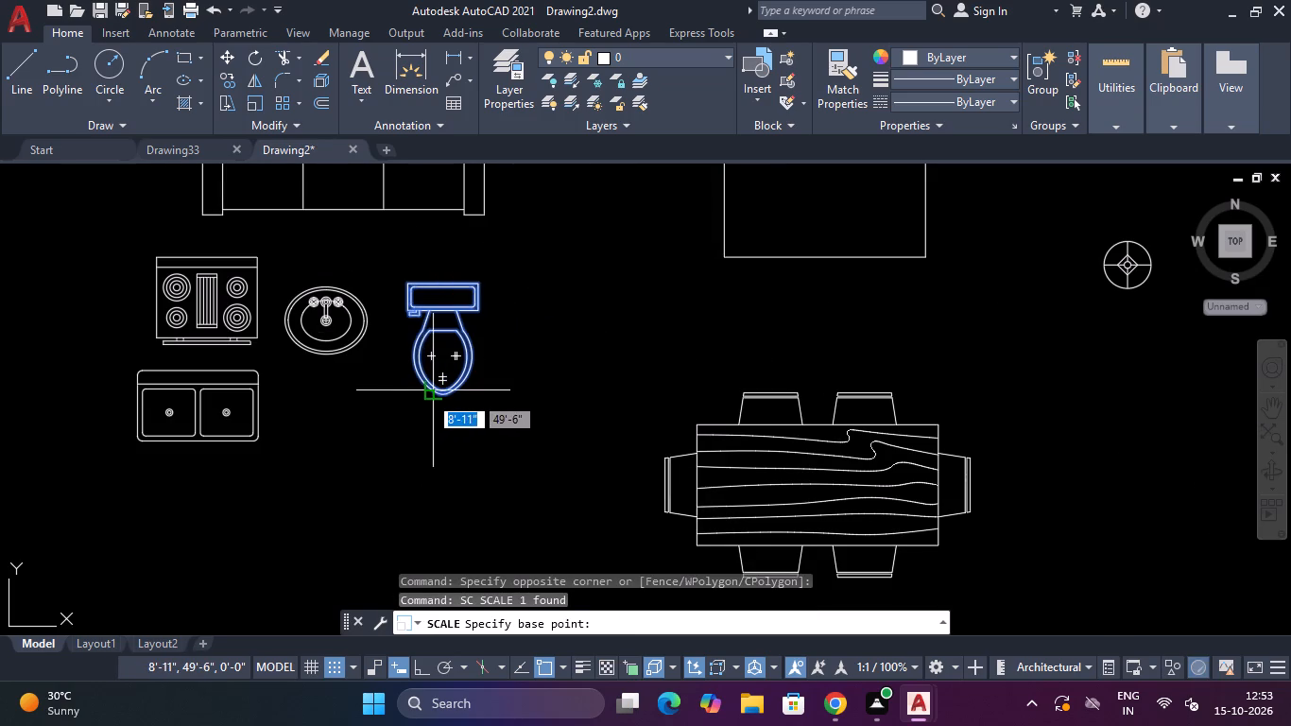
left_click(429, 394)
left_click(447, 358)
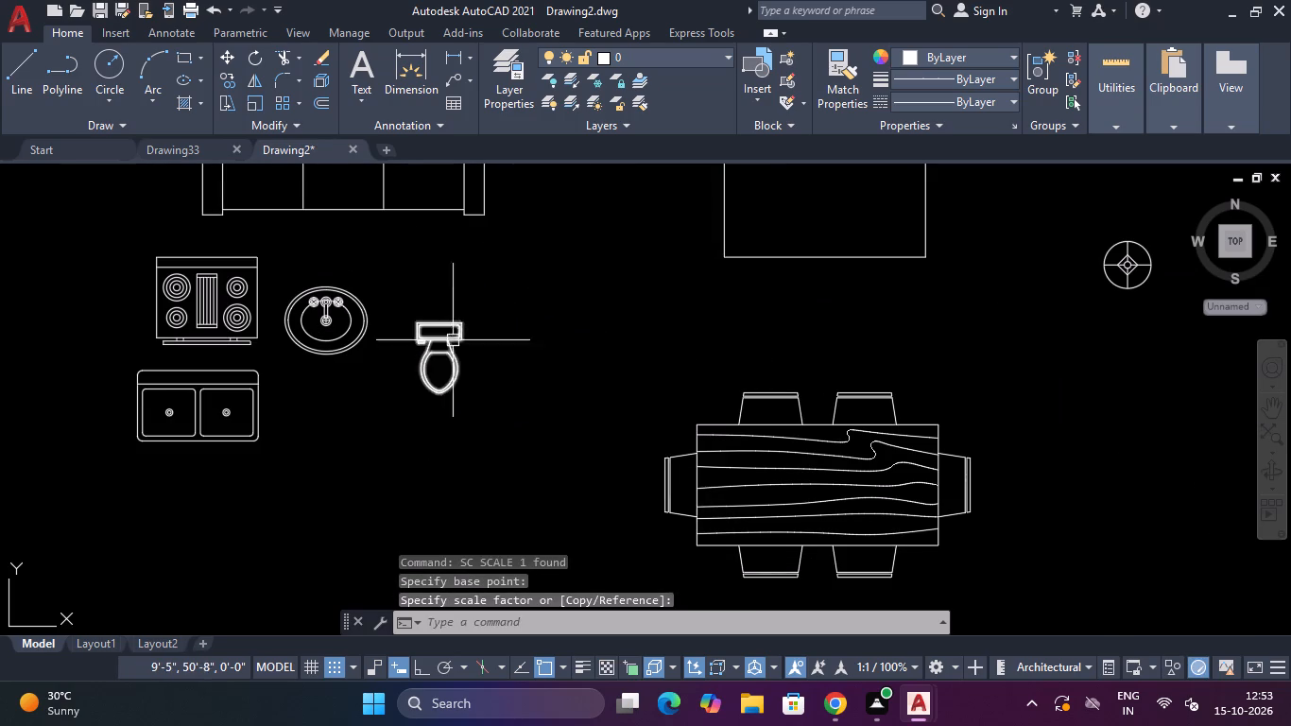
Move the scaled toilet into the plan's upper-right room, just below the top wall and left of the 2' window.
left_click(465, 289)
left_click(436, 378)
type("M")
key("space")
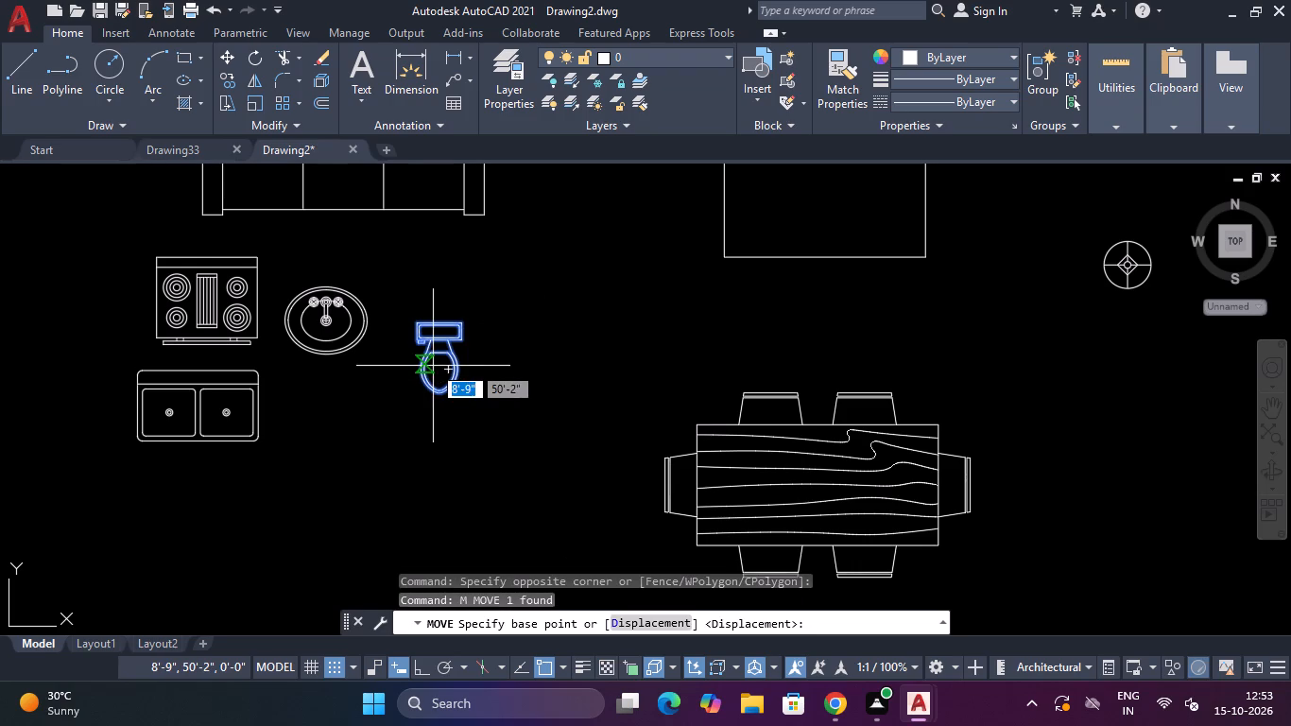
left_click(443, 368)
scroll(487, 397, "down", 3)
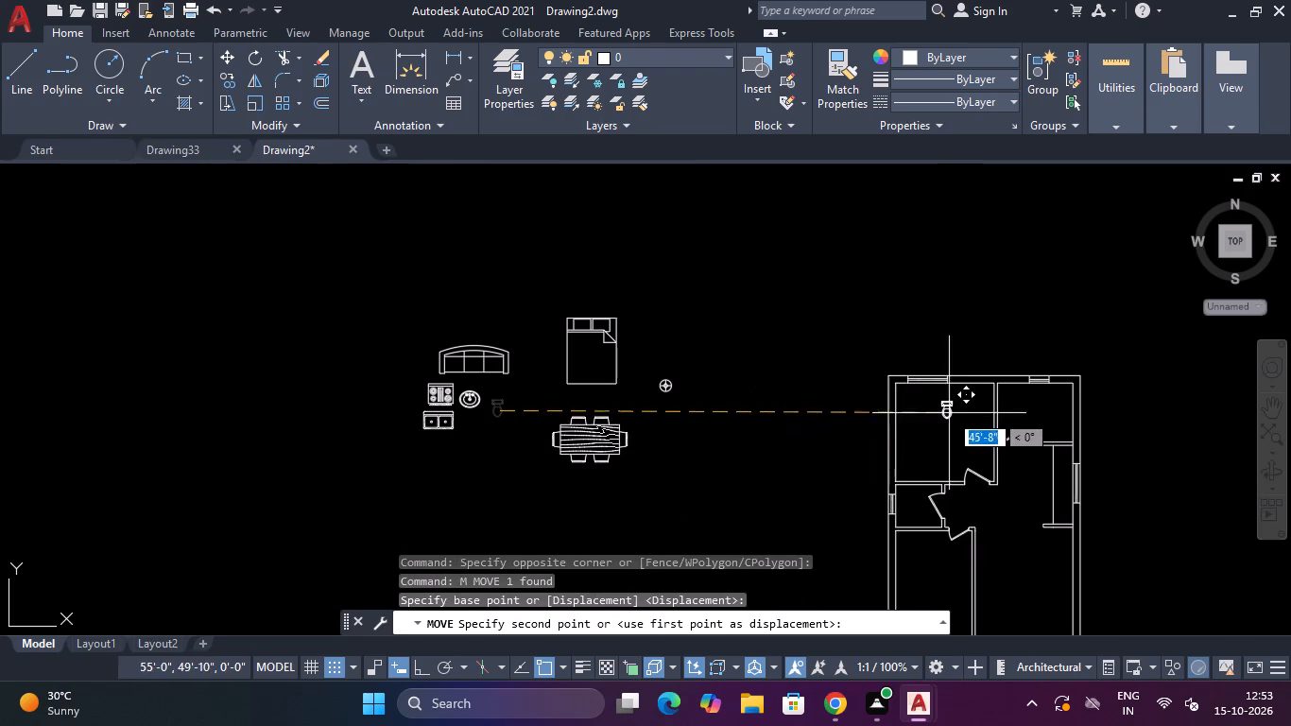
scroll(1065, 410, "up", 2)
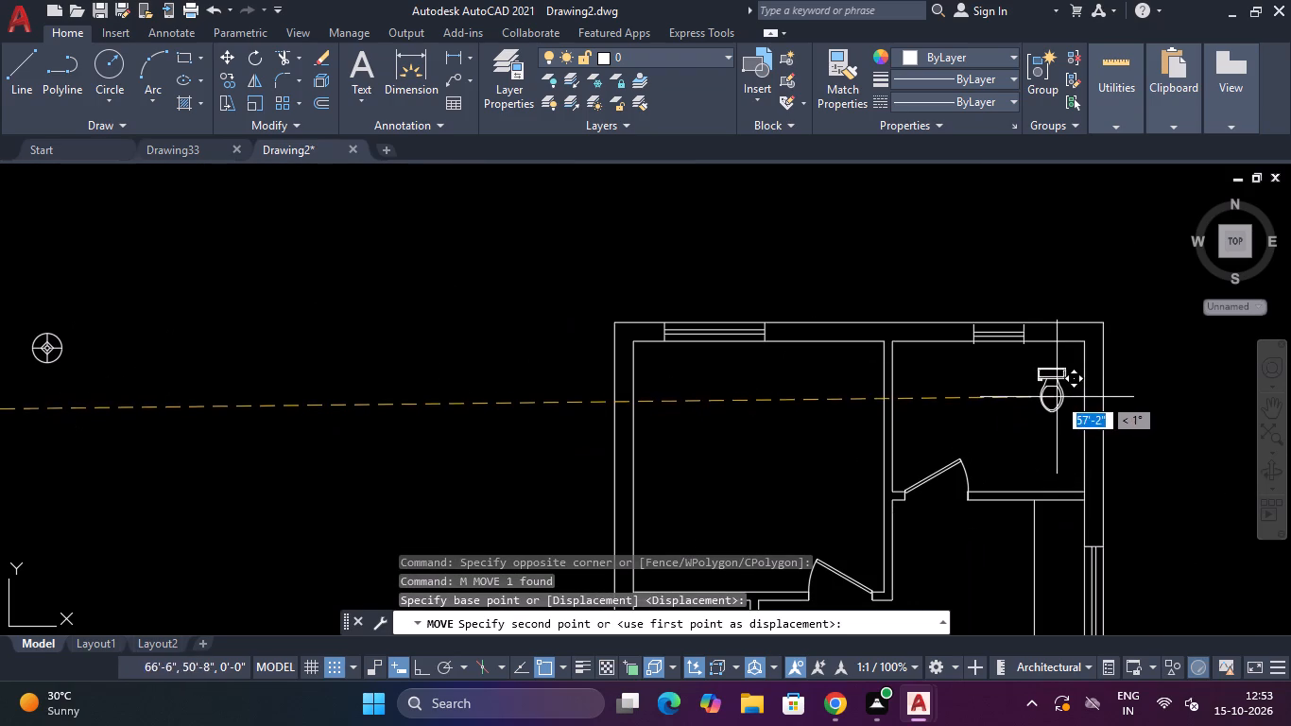
left_click(942, 379)
scroll(893, 324, "down", 3)
scroll(550, 302, "up", 1)
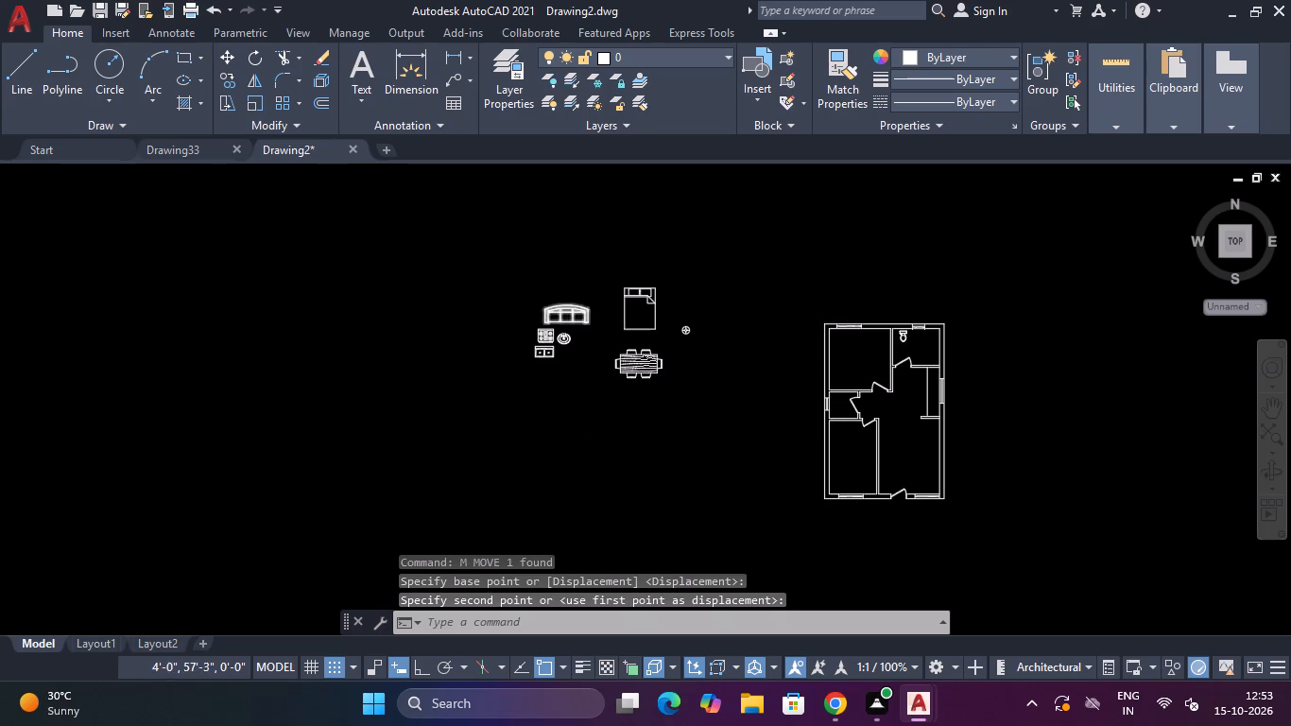
Scale the oval sink down freehand to roughly three-quarters of its size, from a base point on its lower-left rim.
scroll(550, 302, "up", 1)
scroll(608, 402, "up", 3)
left_click(580, 320)
left_click(482, 413)
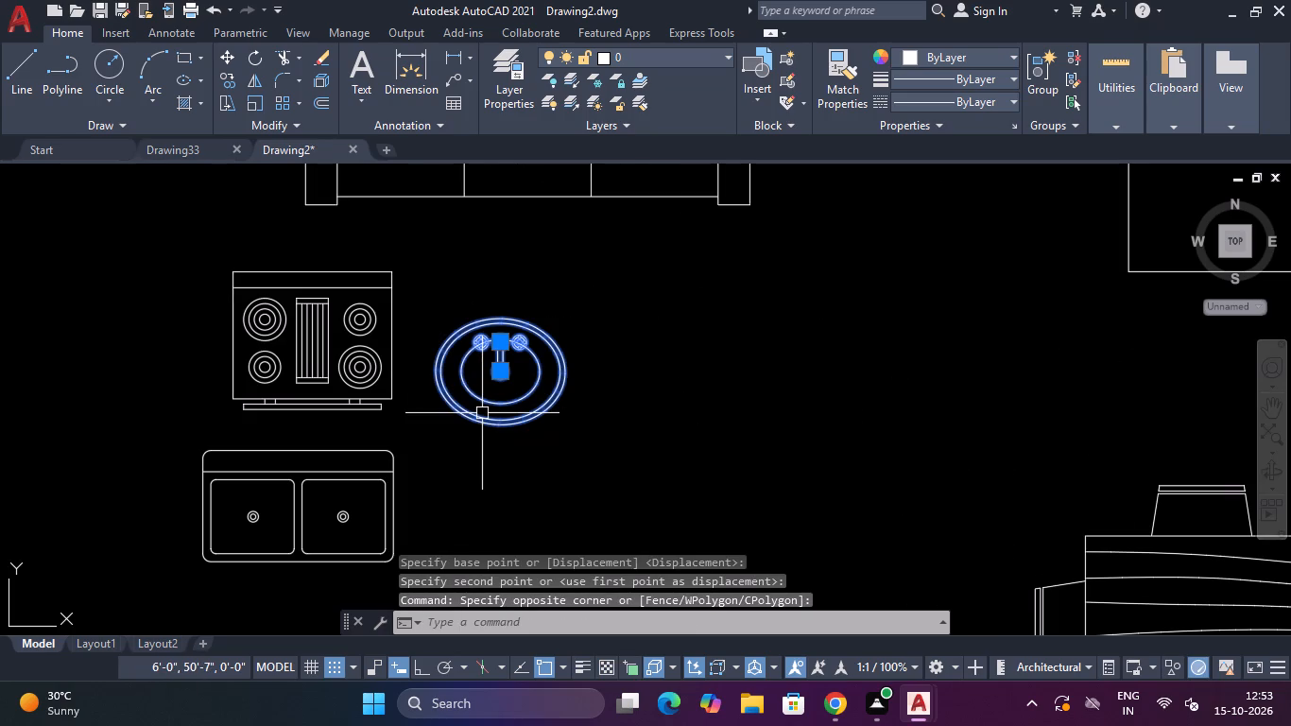
key("s")
key("c")
key("space")
left_click(478, 416)
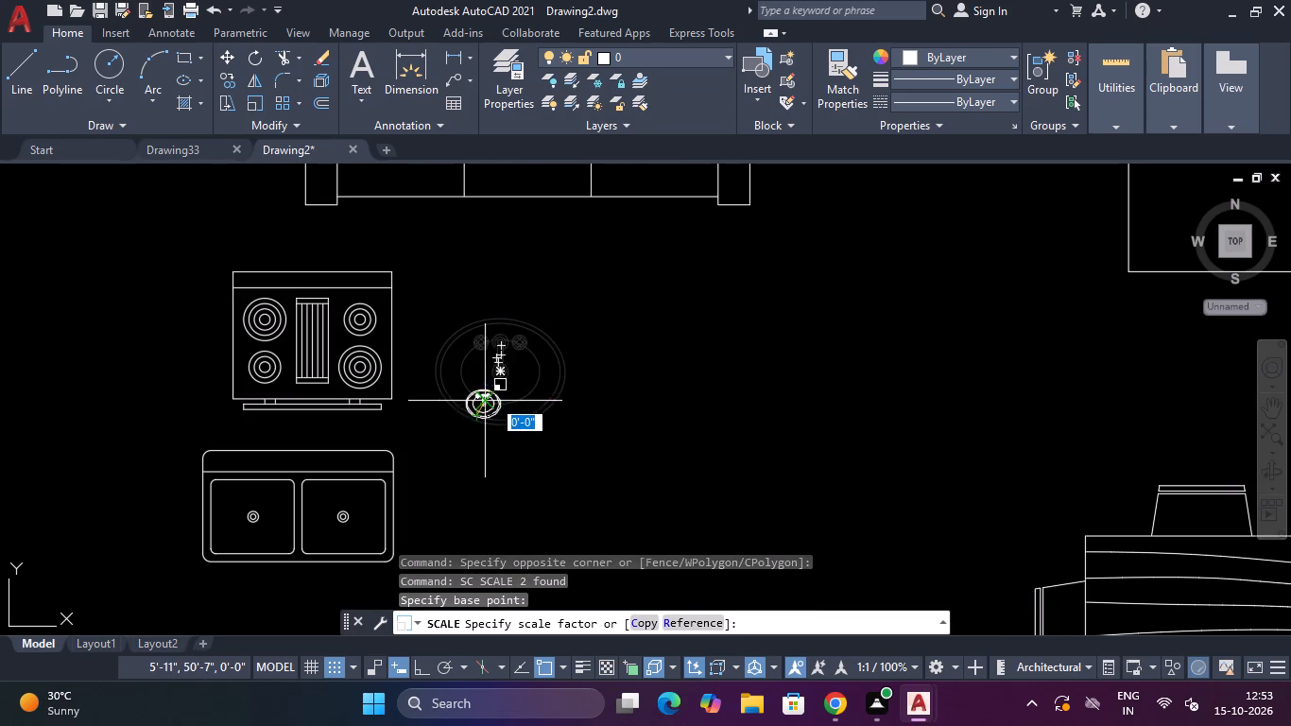
left_click(513, 374)
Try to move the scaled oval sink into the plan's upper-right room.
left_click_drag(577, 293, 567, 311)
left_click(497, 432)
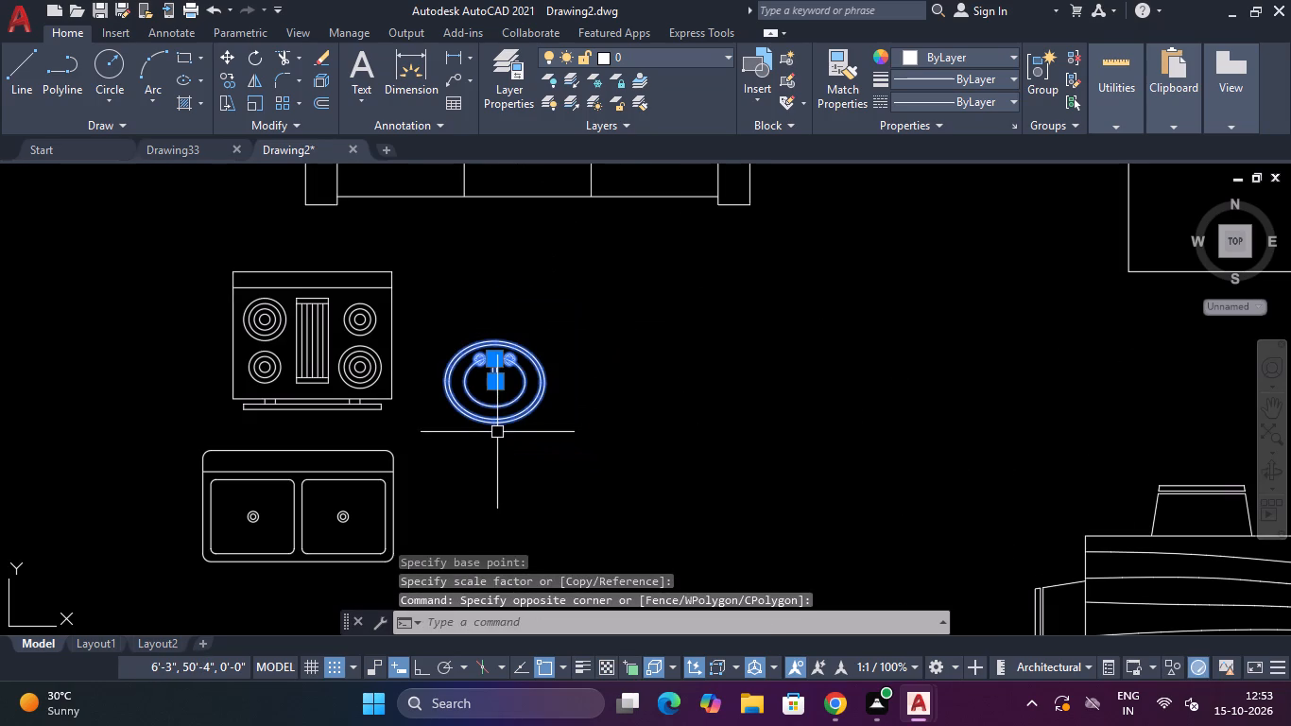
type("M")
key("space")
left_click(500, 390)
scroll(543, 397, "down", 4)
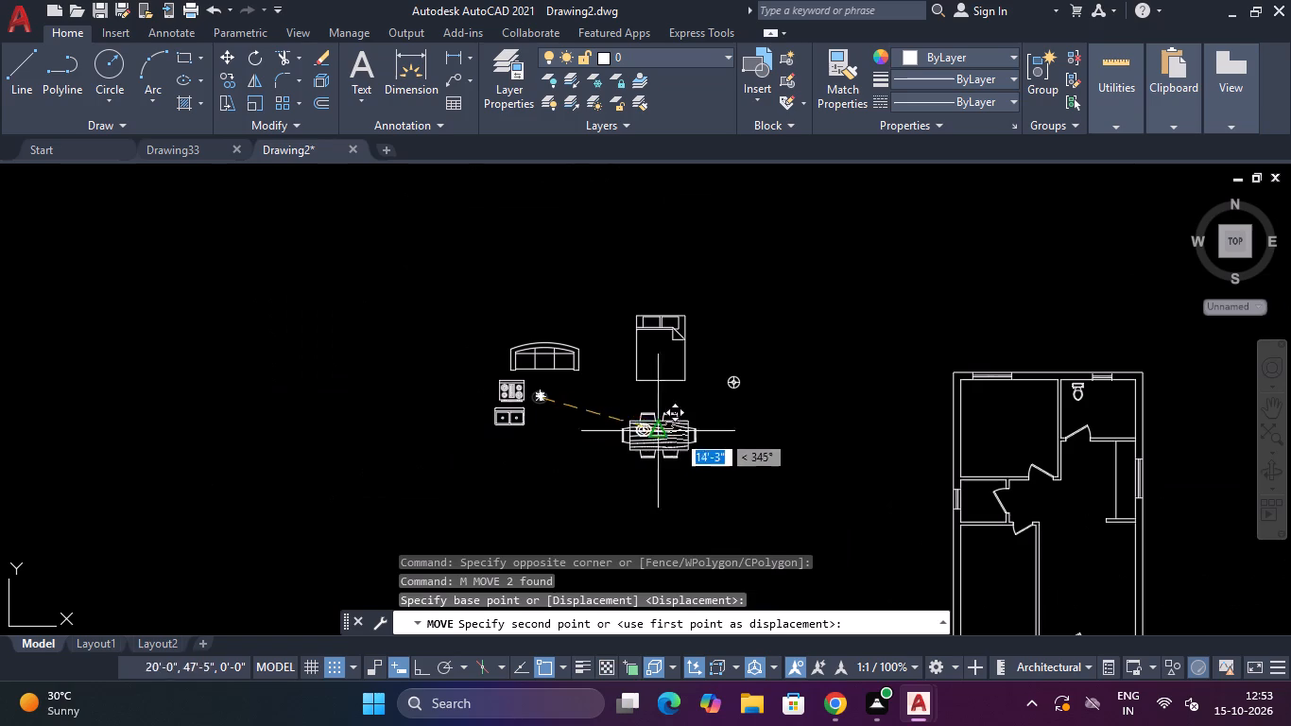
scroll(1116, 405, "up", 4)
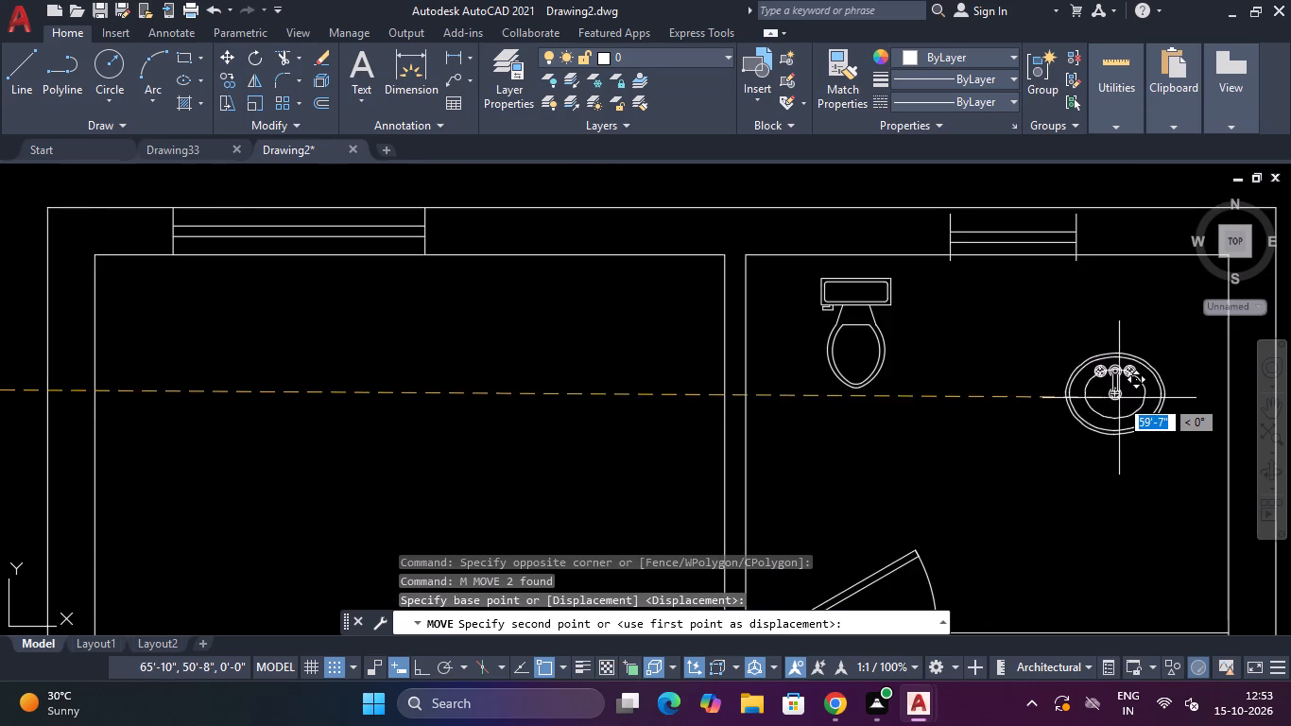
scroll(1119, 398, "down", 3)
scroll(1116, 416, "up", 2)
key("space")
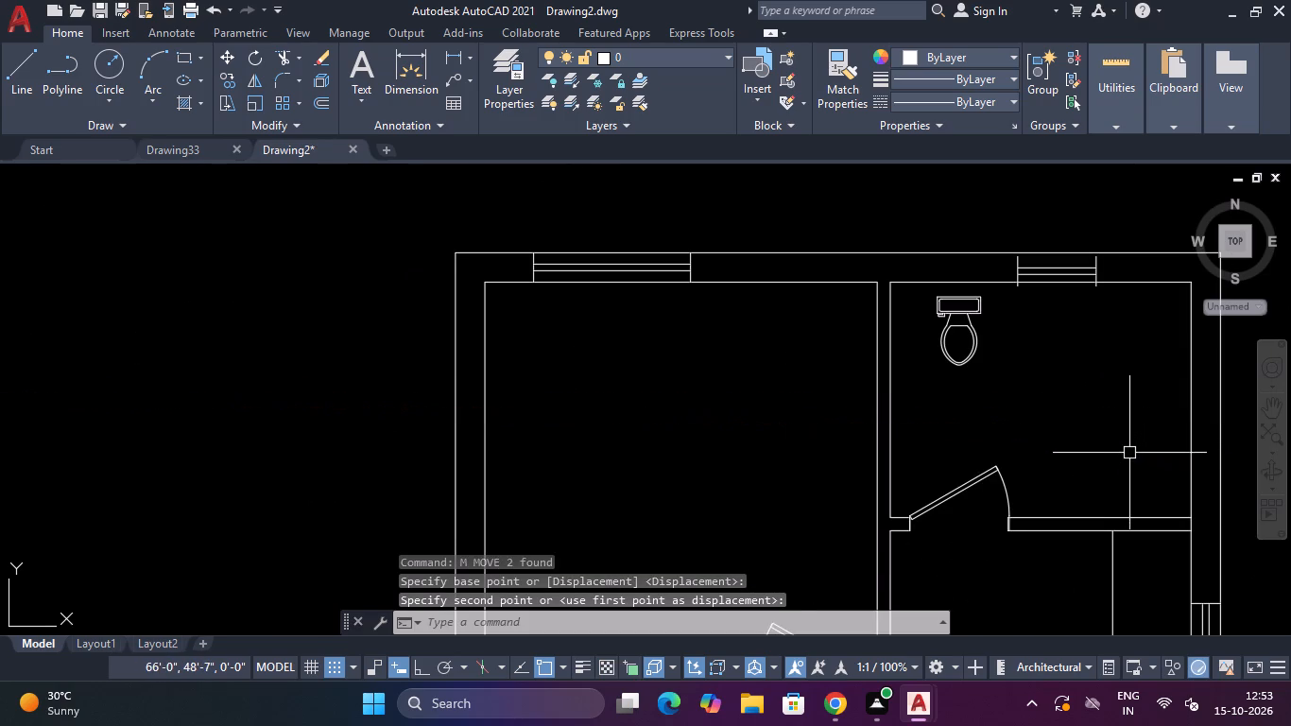
Move the stray oval sink into the upper-right room's lower-right corner, just above the bottom partition.
scroll(1105, 461, "down", 5)
scroll(892, 458, "up", 2)
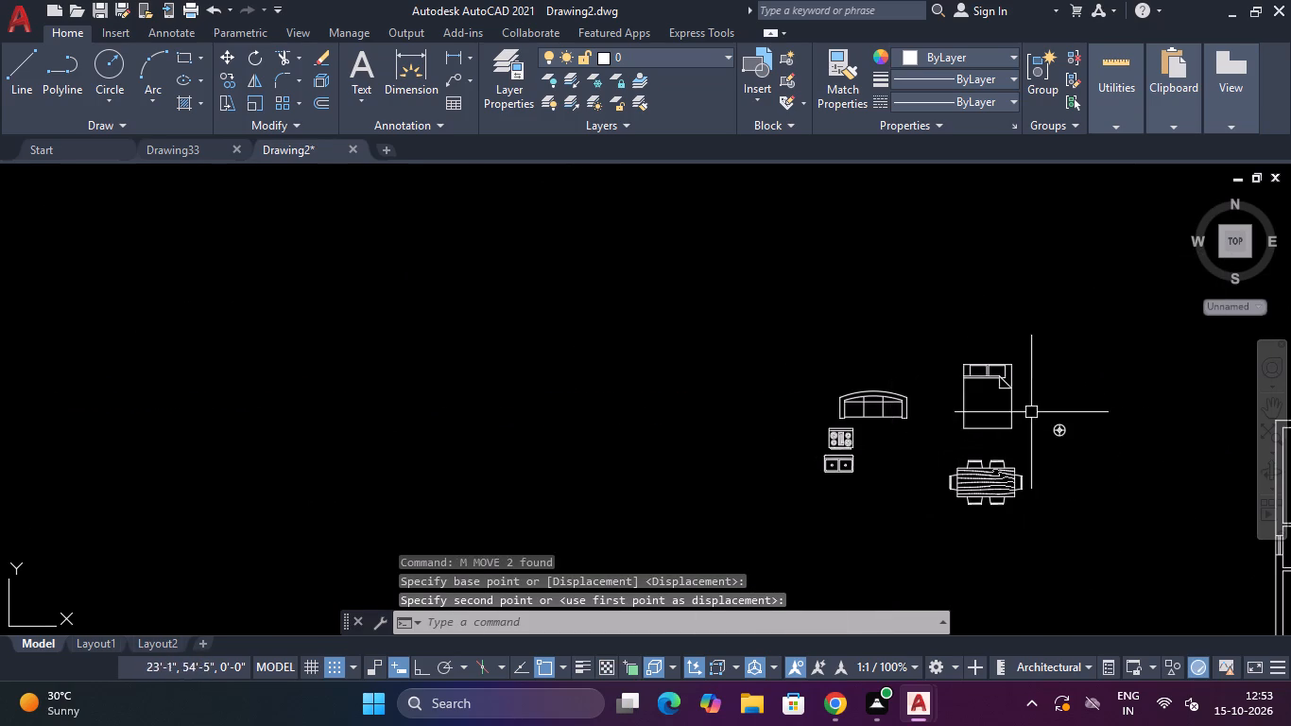
scroll(1031, 416, "down", 4)
scroll(1007, 297, "up", 5)
left_click(1036, 298)
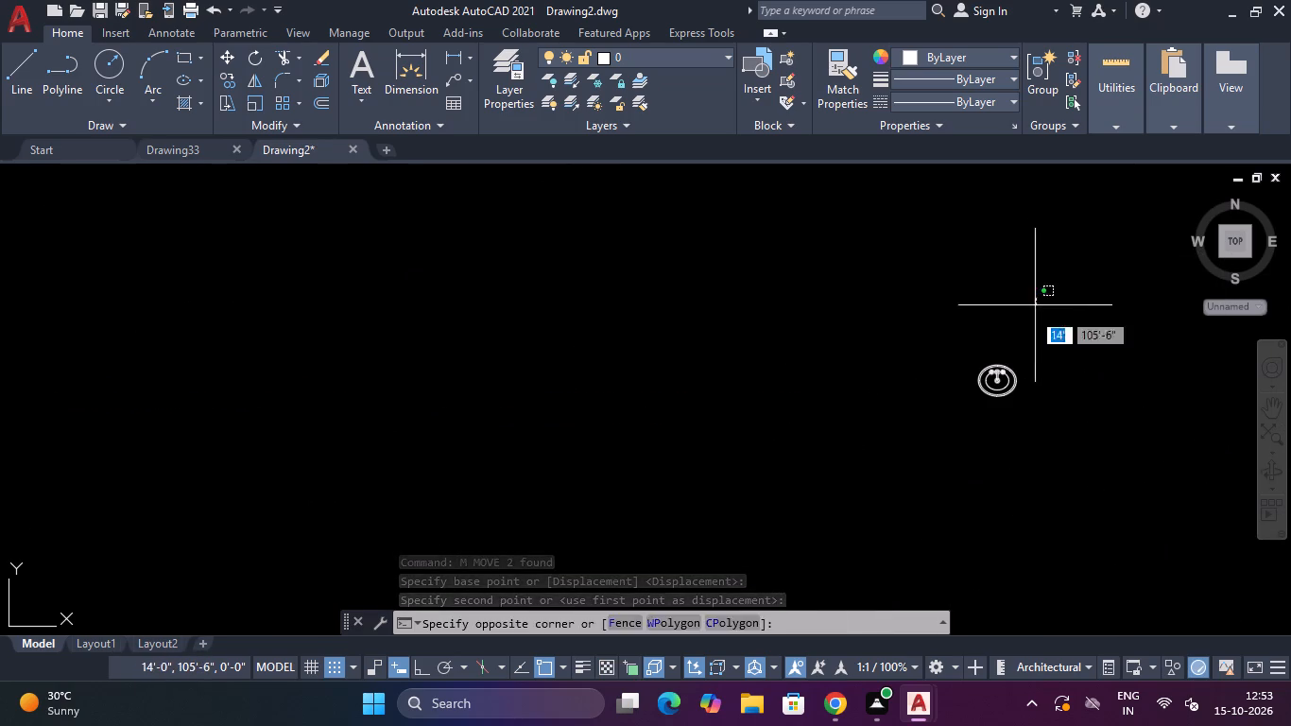
left_click(919, 463)
type("M")
key("space")
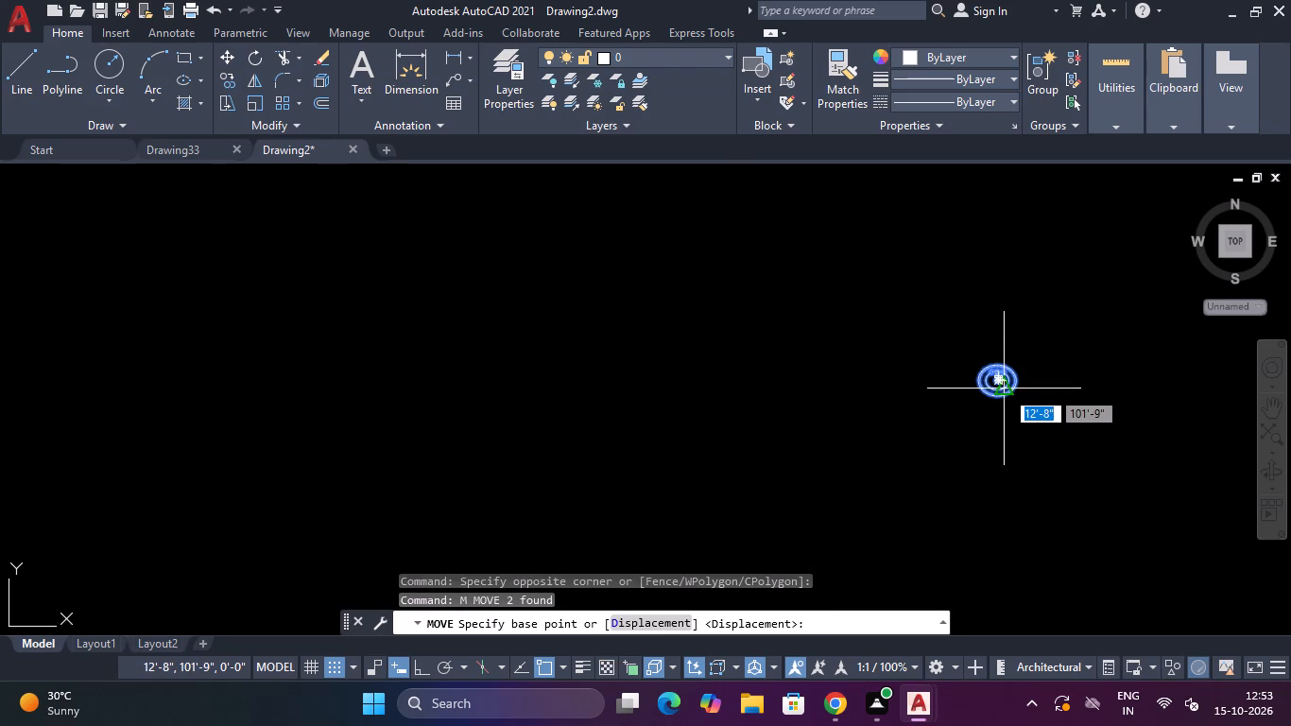
scroll(995, 381, "up", 2)
left_click(995, 381)
scroll(1000, 425, "down", 5)
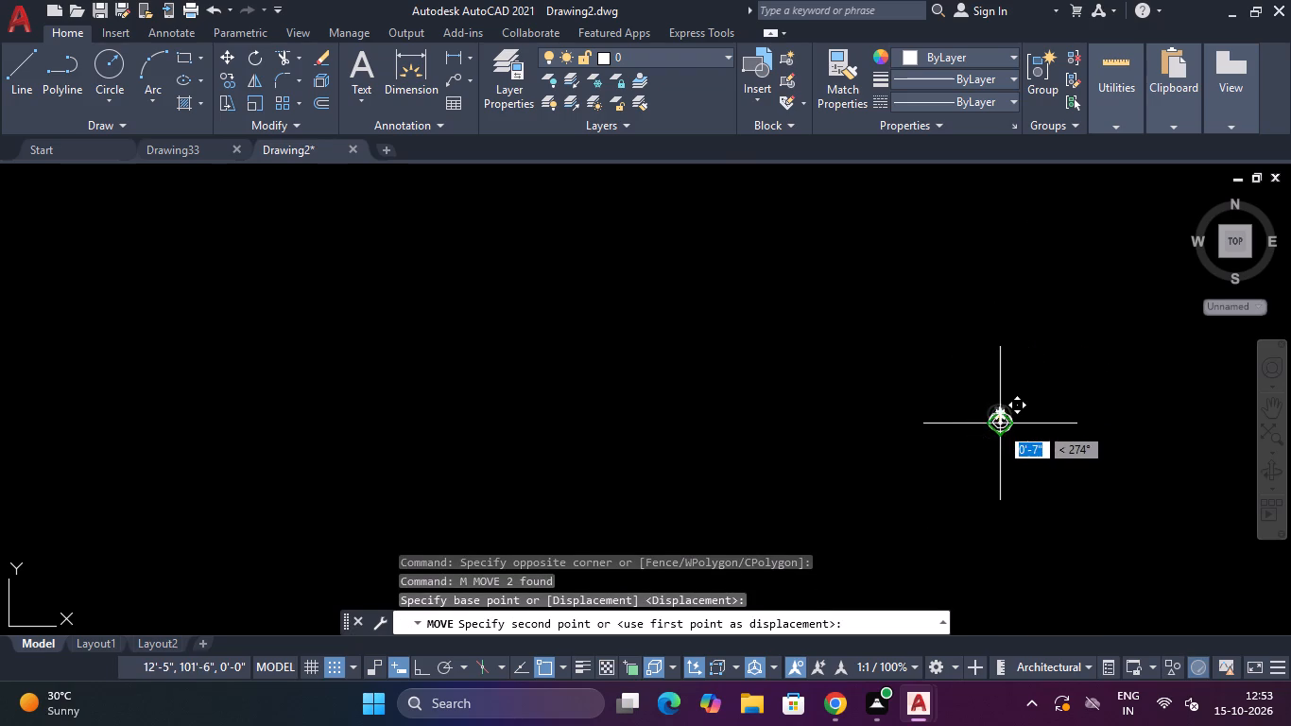
scroll(999, 425, "down", 6)
scroll(1067, 527, "up", 6)
scroll(1129, 439, "down", 4)
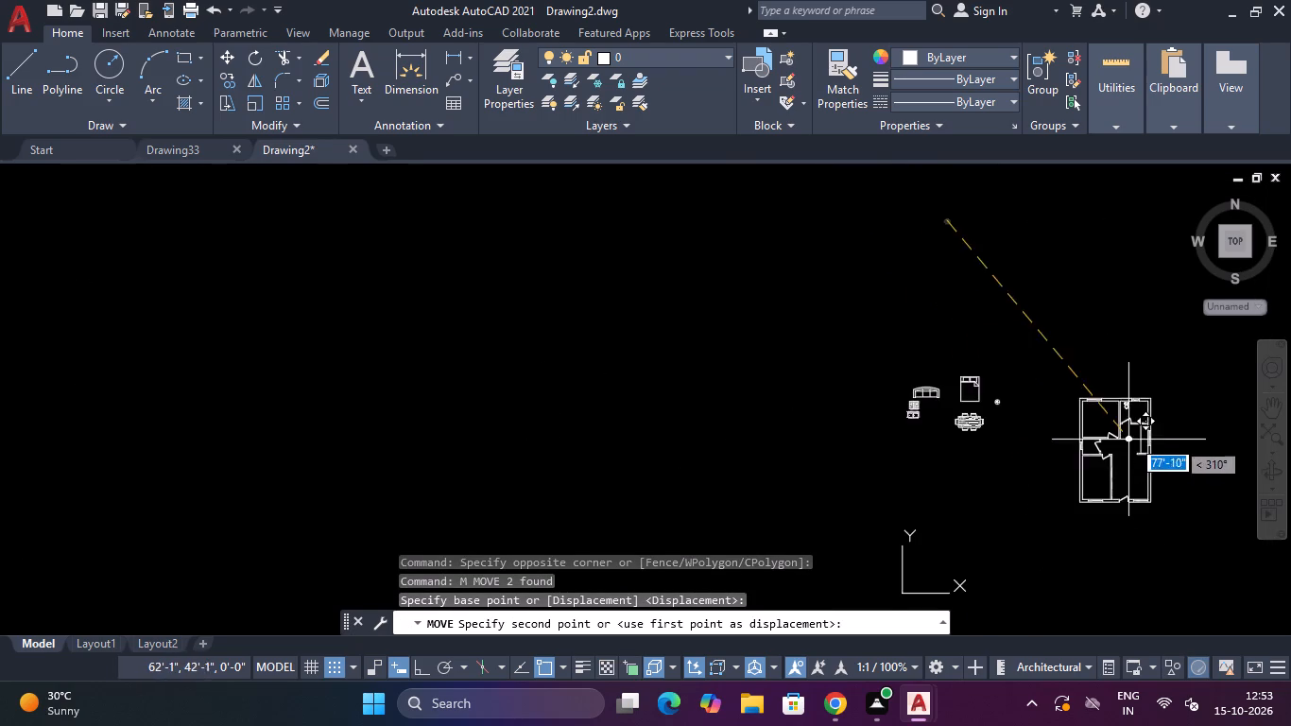
scroll(1139, 429, "up", 4)
left_click(1152, 379)
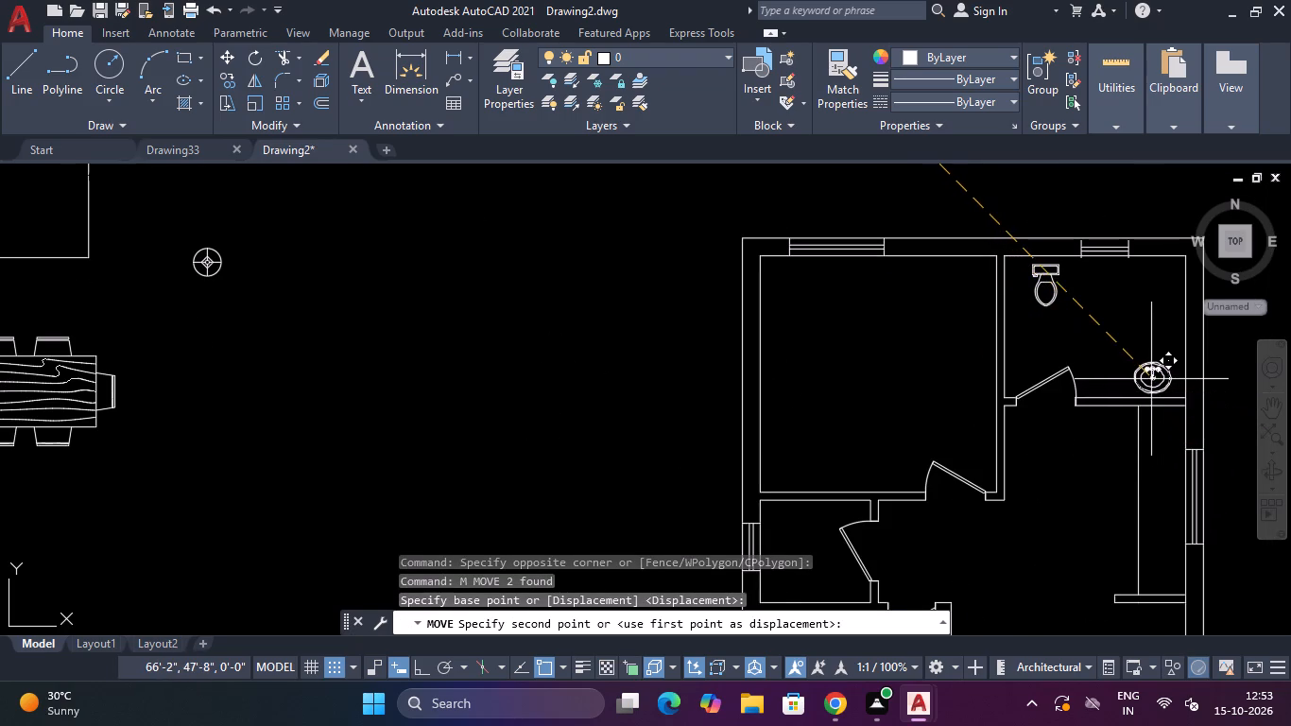
key("Escape")
Scale the toilet up freehand to about 1.2 times its size, from a base point on the bowl's lower-left edge.
left_click(1052, 285)
scroll(1068, 290, "up", 2)
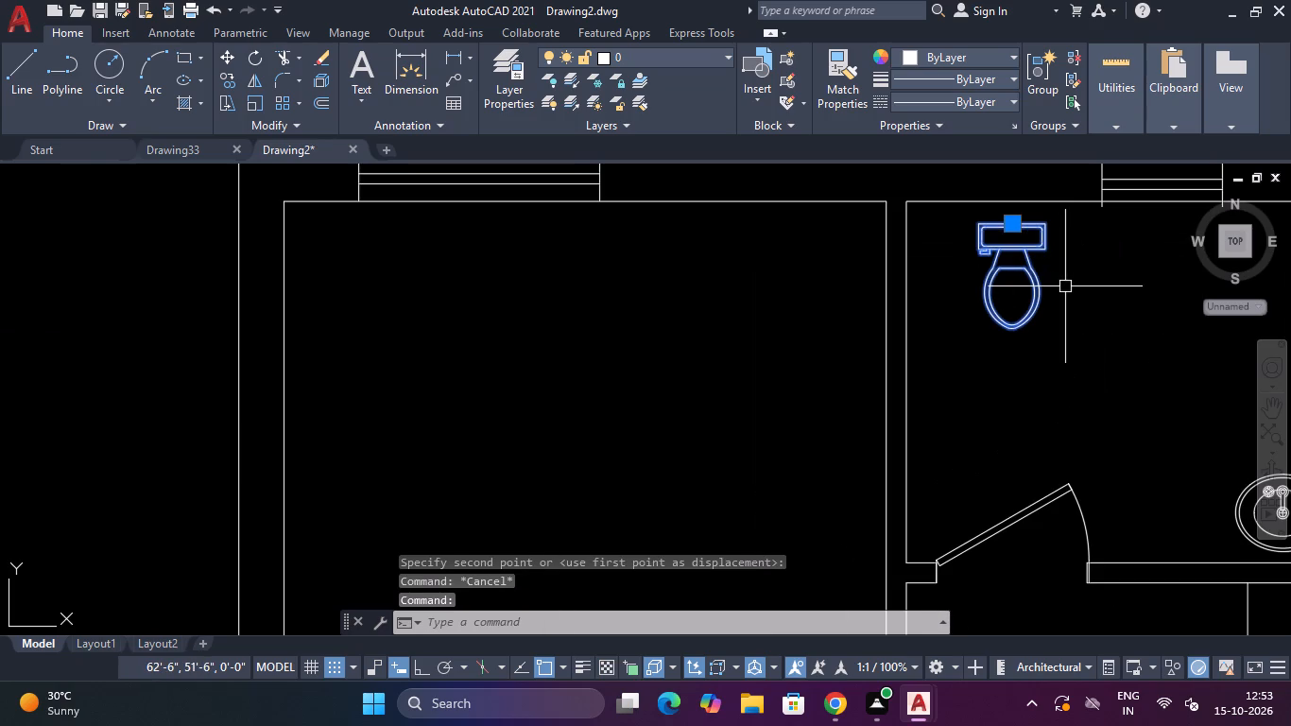
type("SC")
key("space")
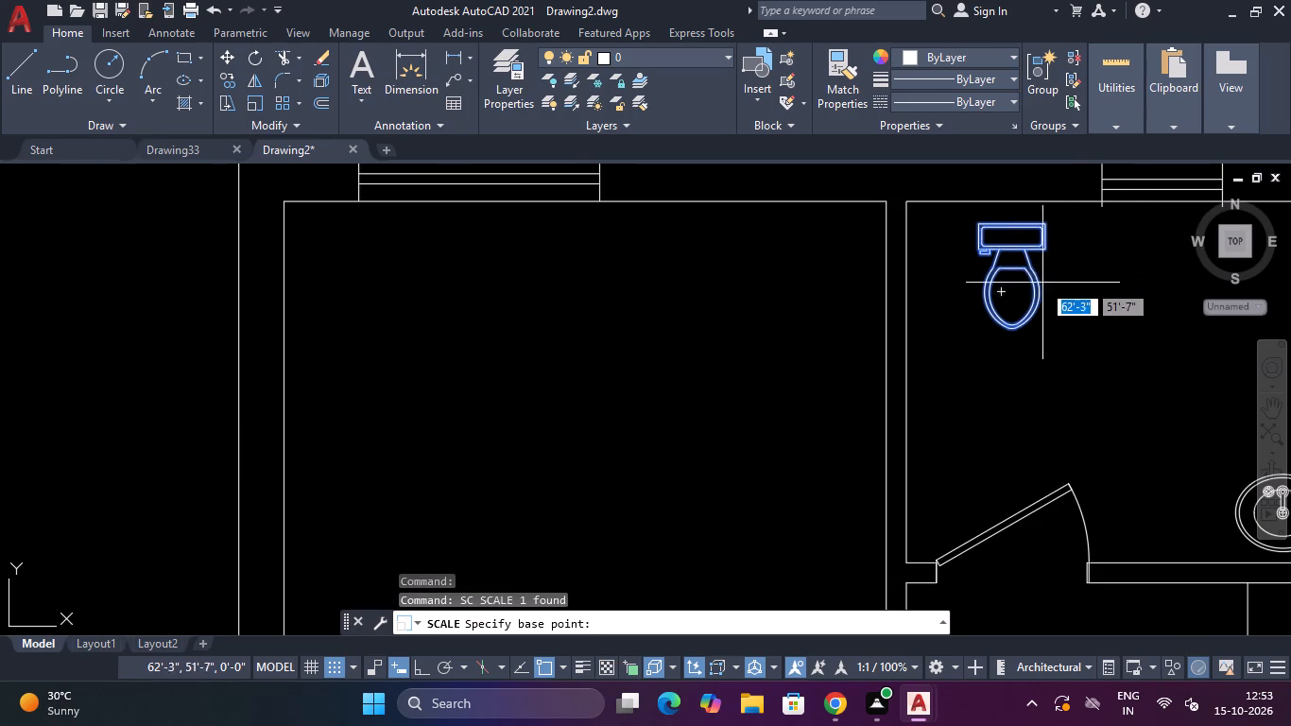
left_click(993, 317)
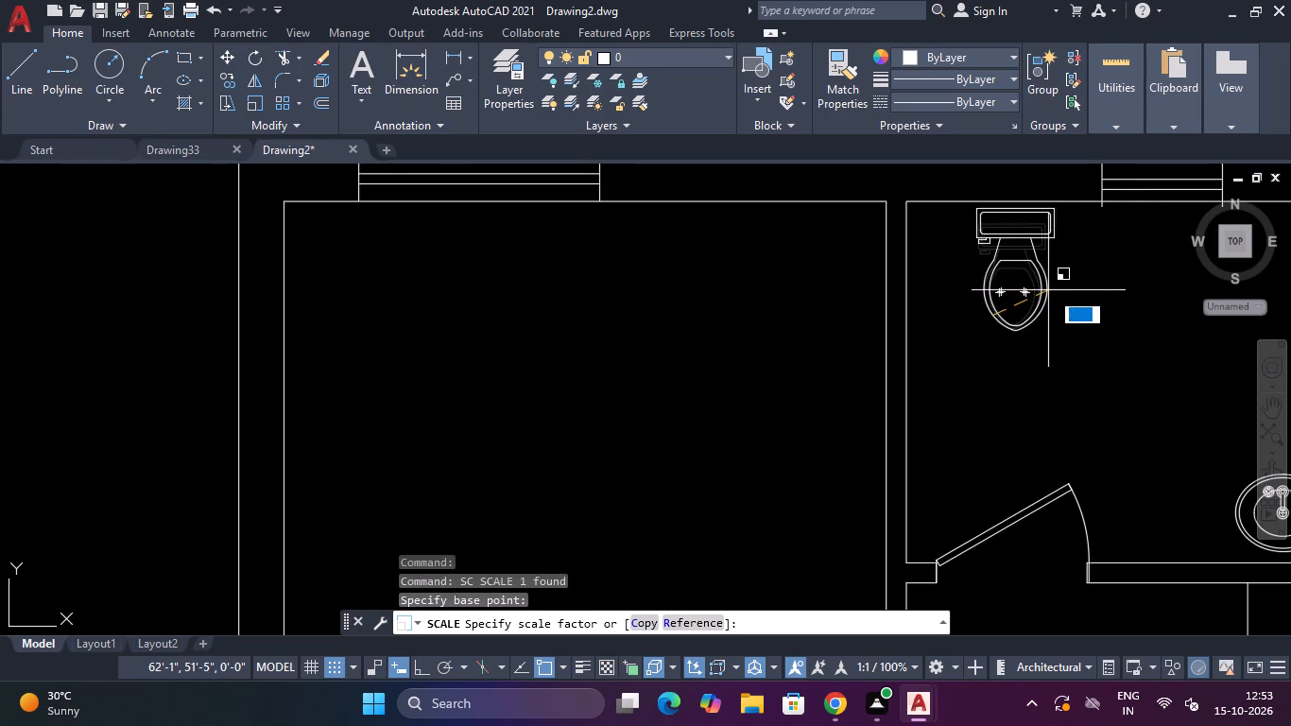
left_click(1051, 288)
scroll(1056, 288, "down", 4)
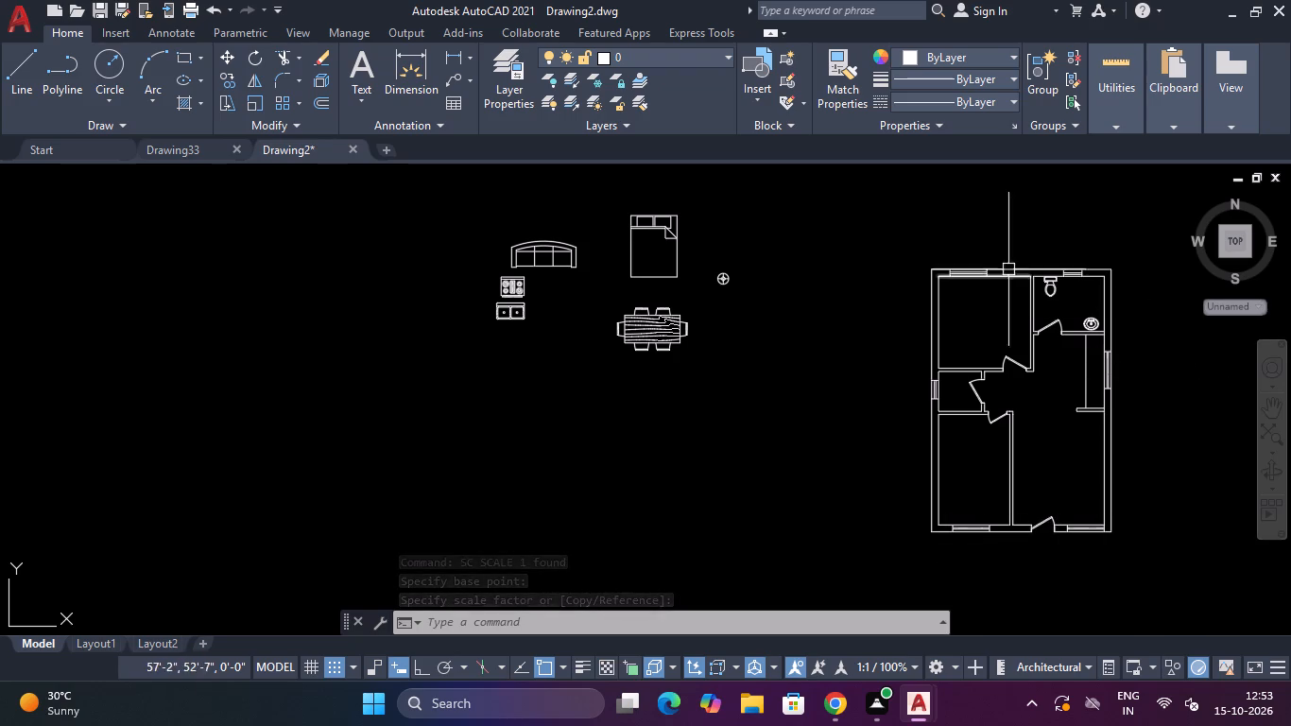
Move the enlarged toilet down and slightly to the right, clear of the upper-right room's top wall.
scroll(1029, 253, "up", 3)
scroll(1146, 384, "up", 3)
left_click(1137, 320)
left_click(985, 470)
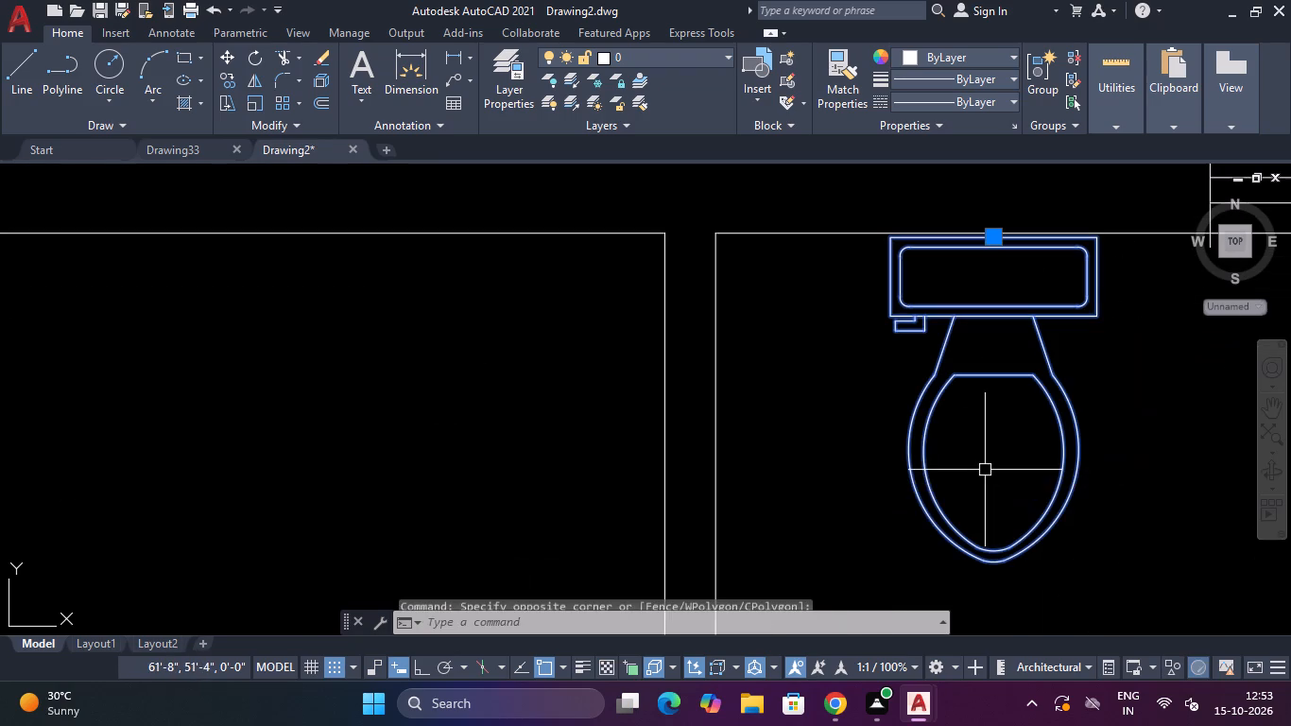
type("M")
key("space")
left_click(977, 460)
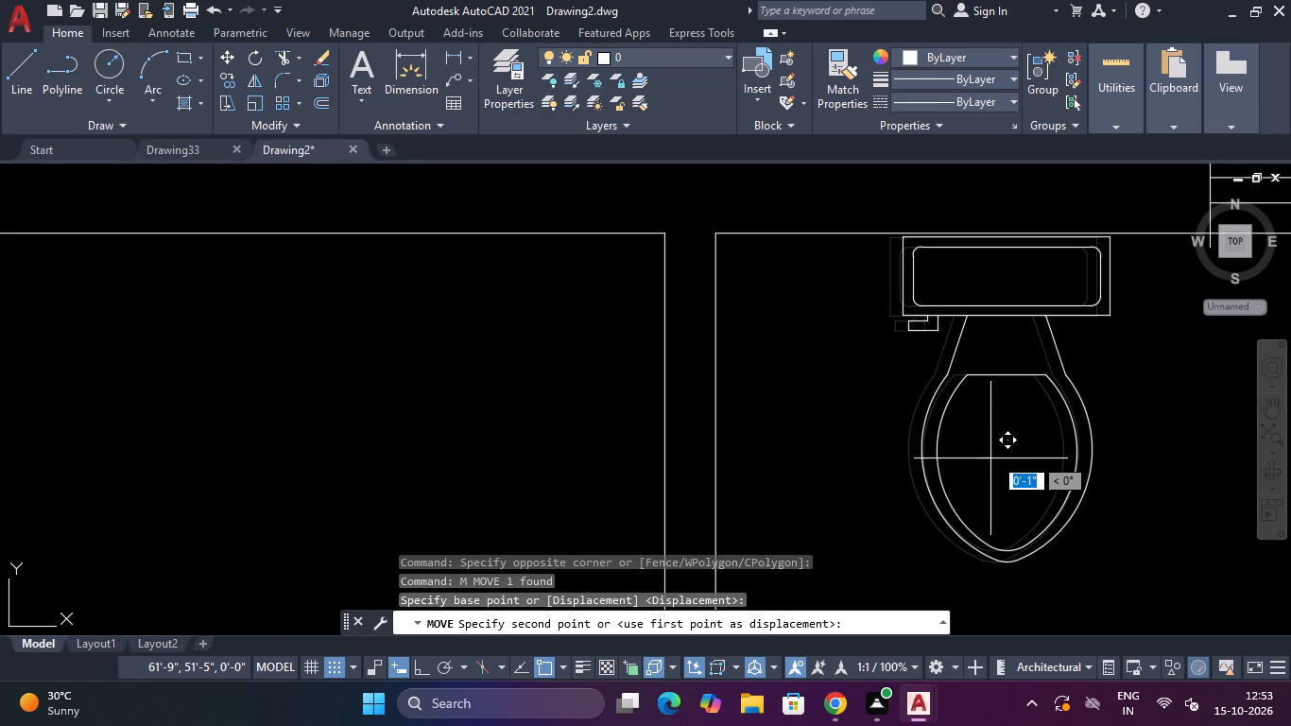
scroll(998, 465, "down", 3)
left_click(1037, 510)
key("Escape")
Rotate the toilet freehand about its tank's upper-right corner with Ortho on, pointing the bowl diagonally toward the upper-left.
left_click(1075, 453)
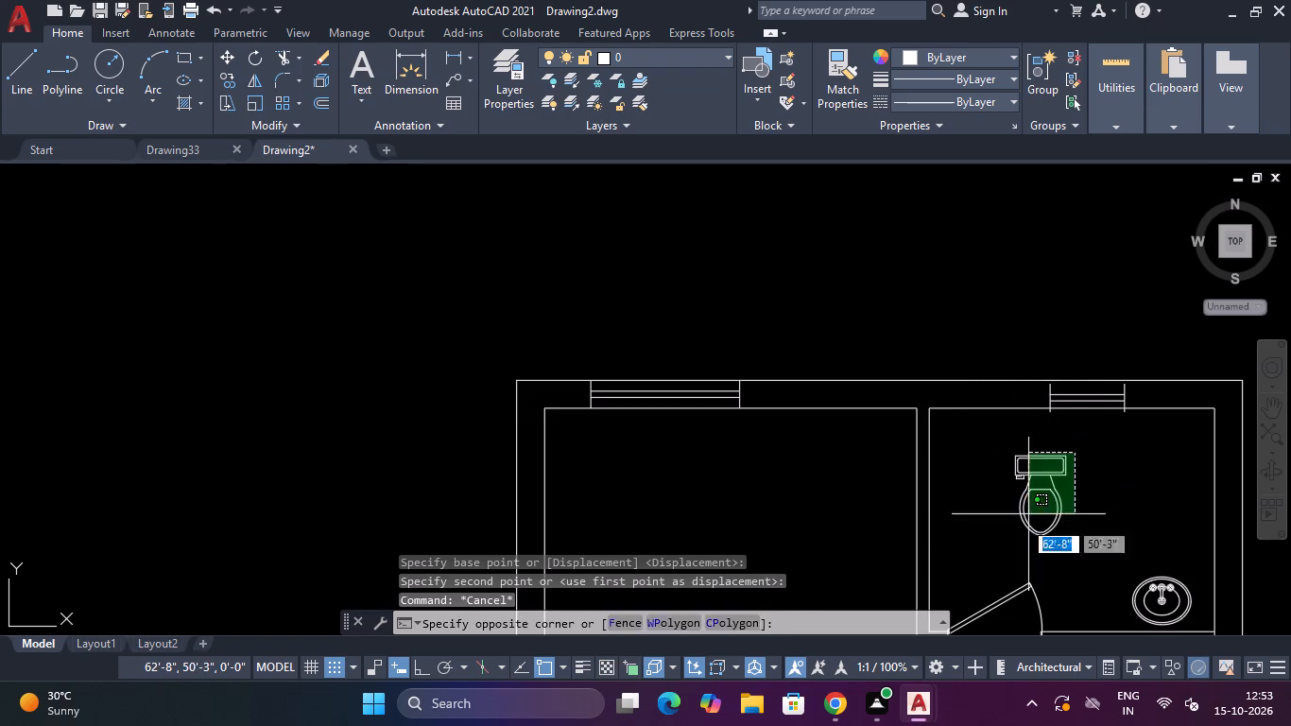
left_click(1007, 538)
type("RO")
key("Return")
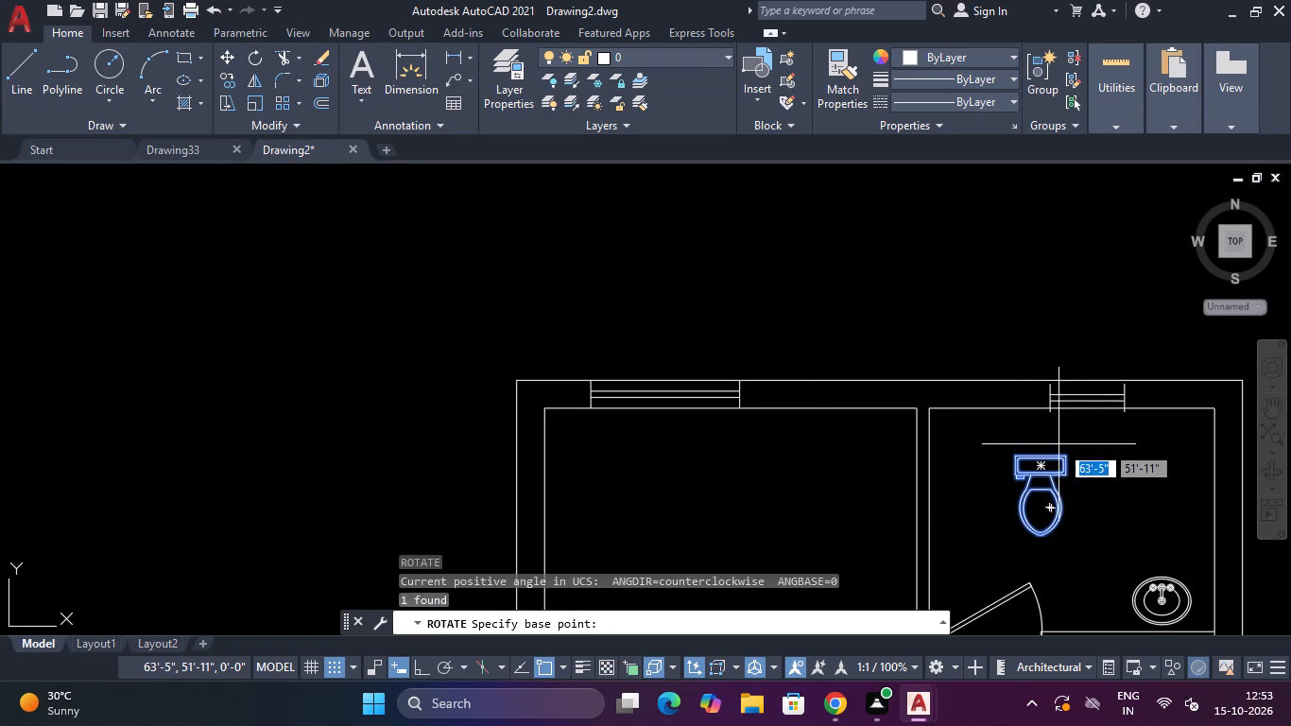
scroll(1059, 444, "up", 2)
left_click(1077, 481)
scroll(1082, 478, "down", 5)
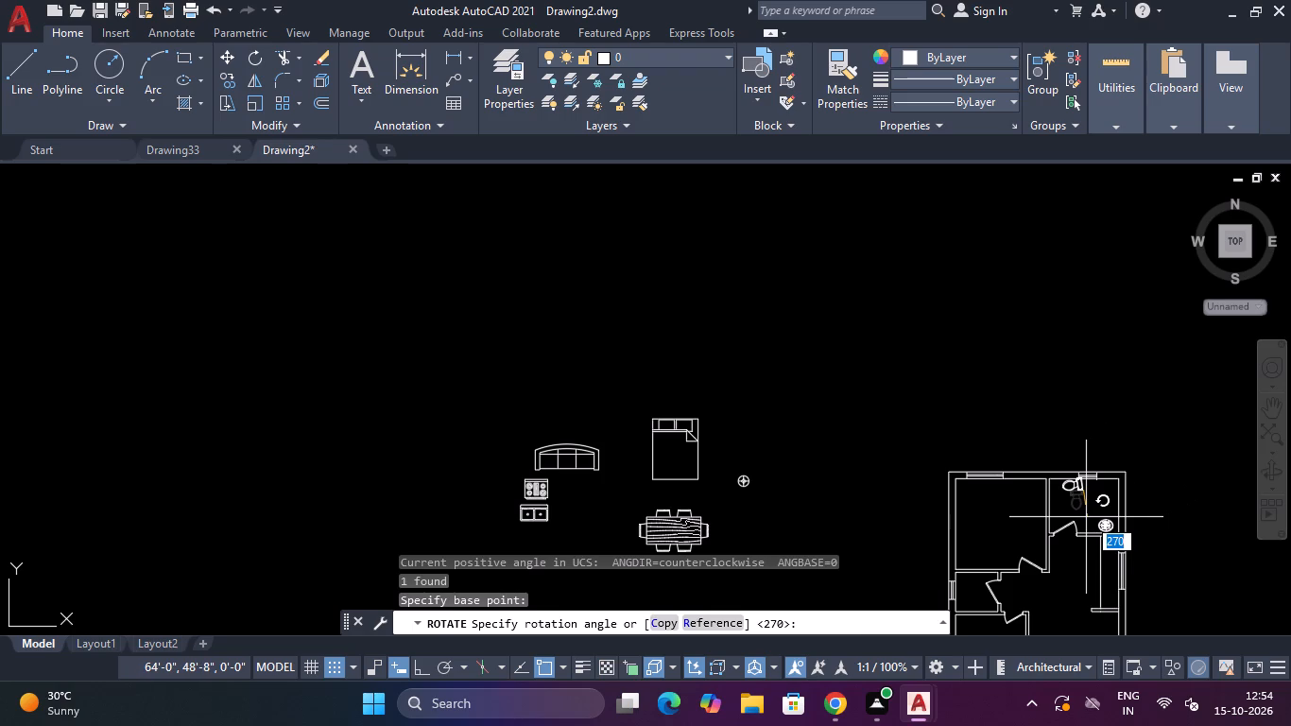
key("F8")
scroll(1069, 511, "up", 3)
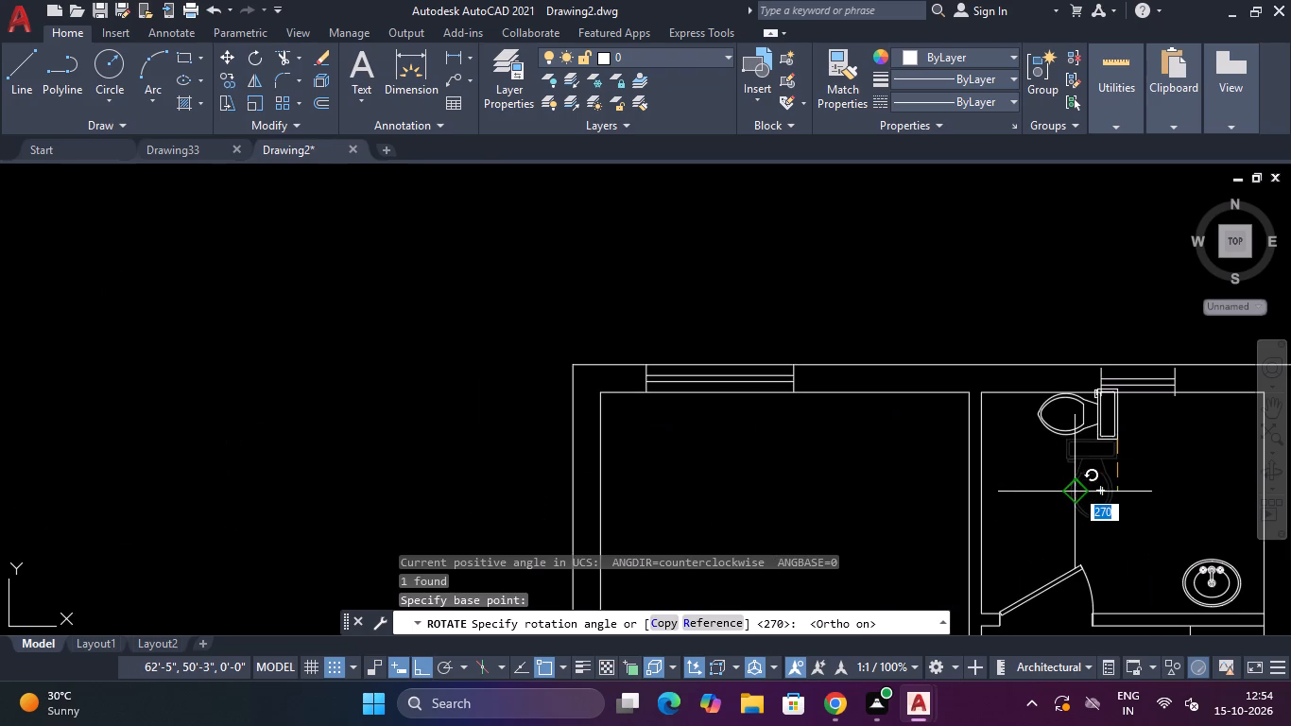
left_click(1077, 484)
key("Escape")
Move the rotated toilet straight down off the top wall and window, into the middle of the upper-right room.
left_click(1160, 412)
left_click(1065, 477)
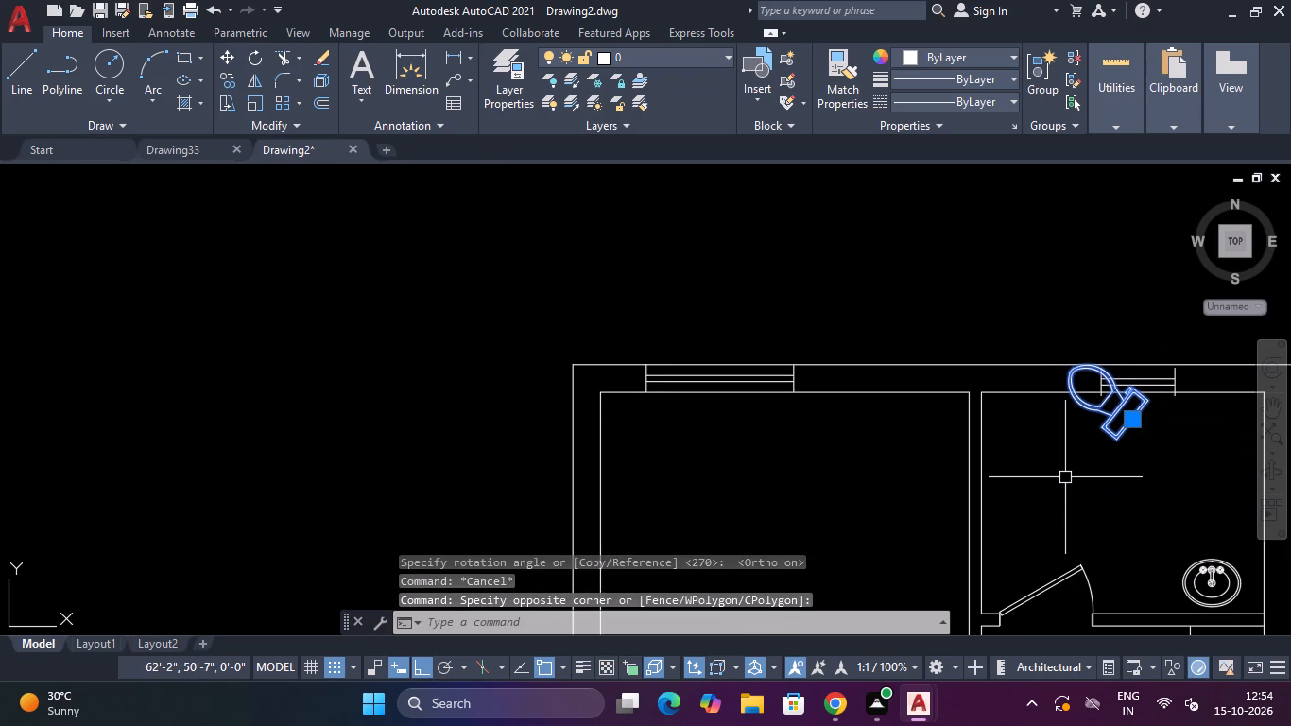
type("M")
key("space")
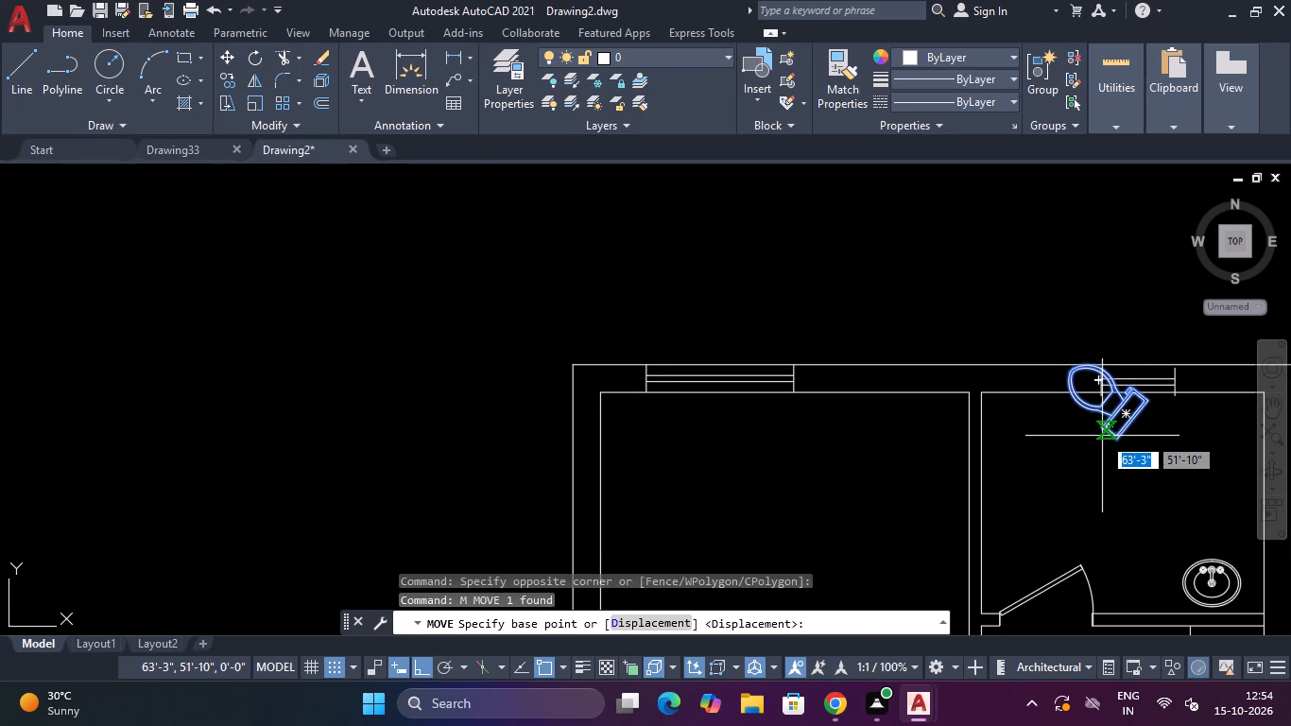
left_click(1106, 424)
left_click(1137, 498)
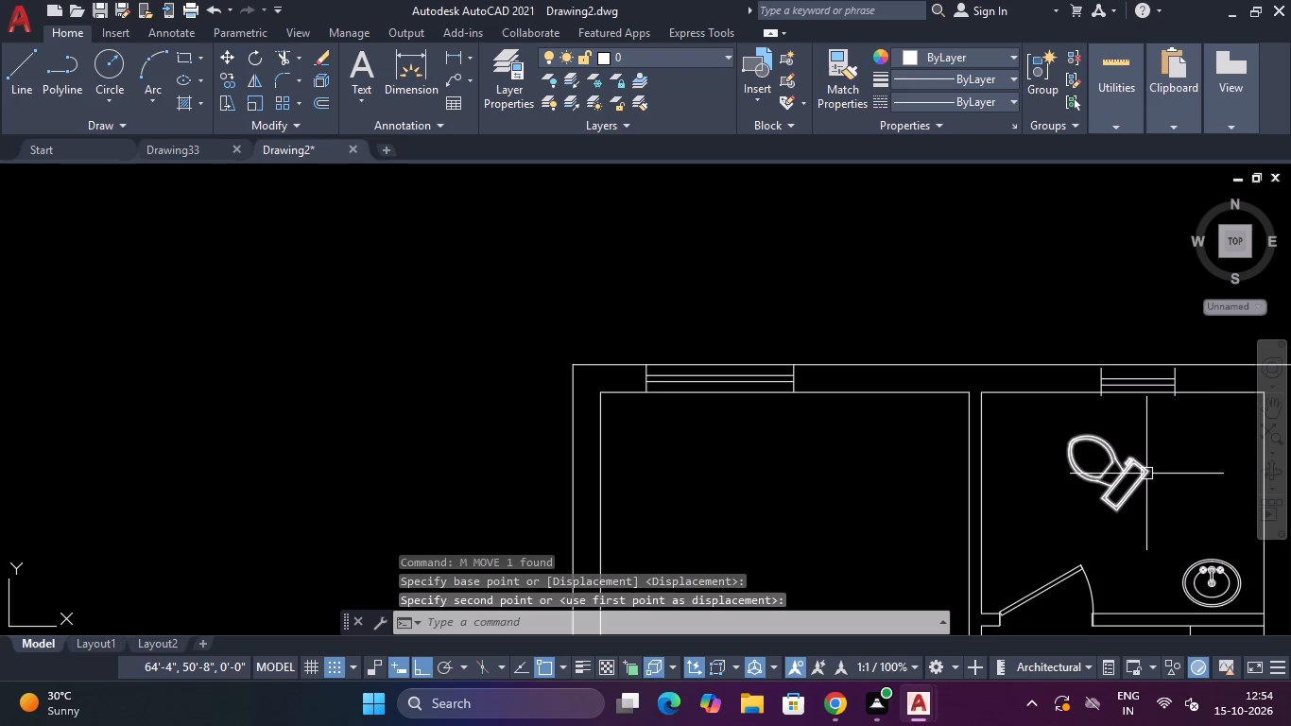
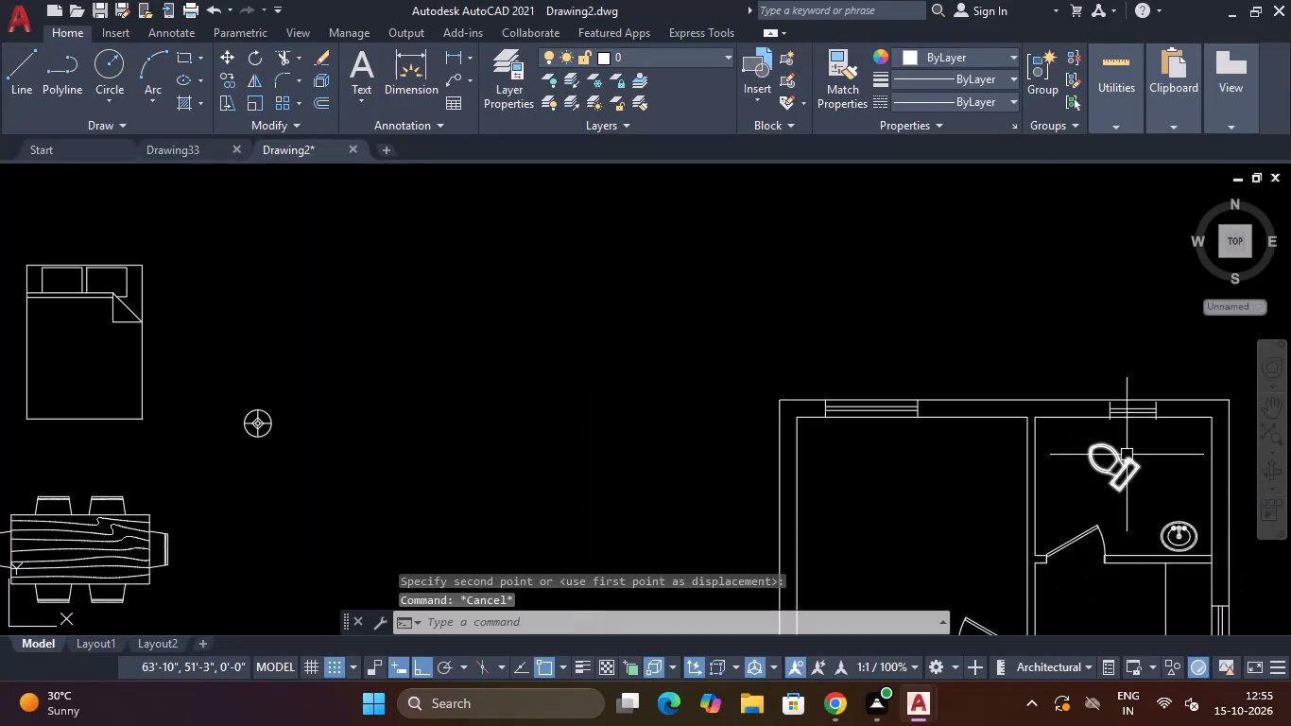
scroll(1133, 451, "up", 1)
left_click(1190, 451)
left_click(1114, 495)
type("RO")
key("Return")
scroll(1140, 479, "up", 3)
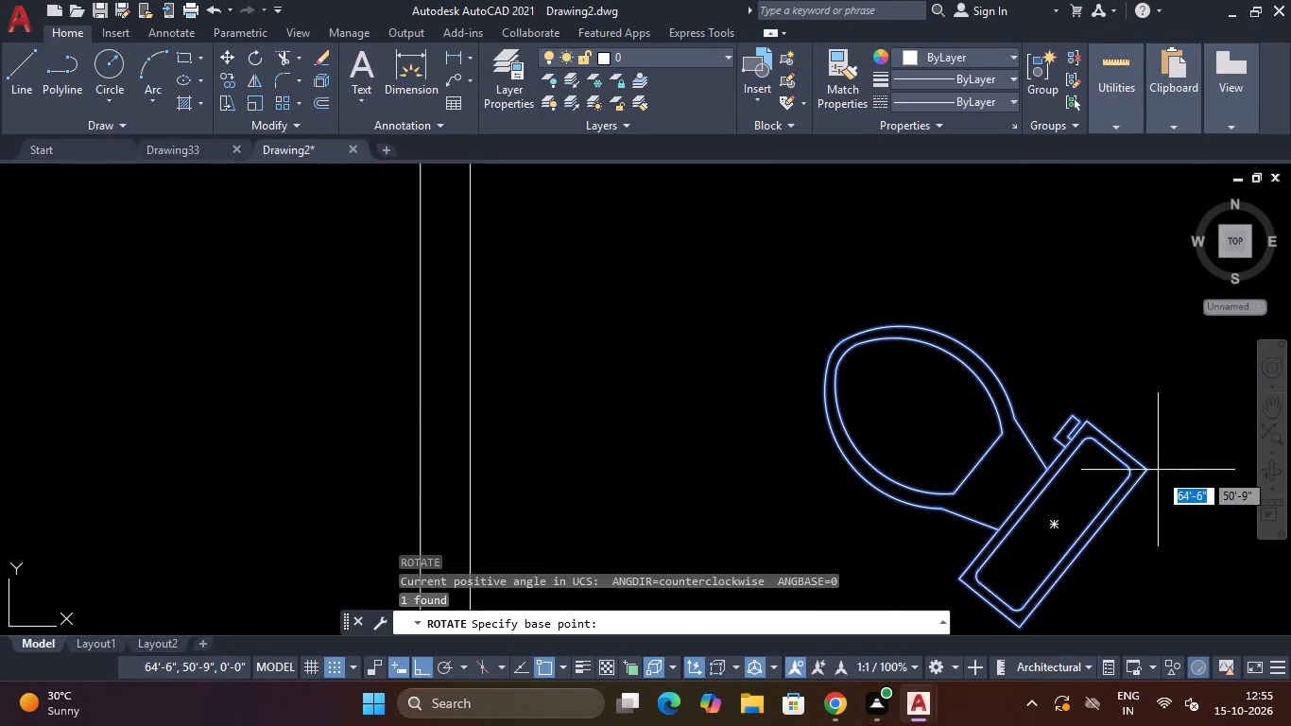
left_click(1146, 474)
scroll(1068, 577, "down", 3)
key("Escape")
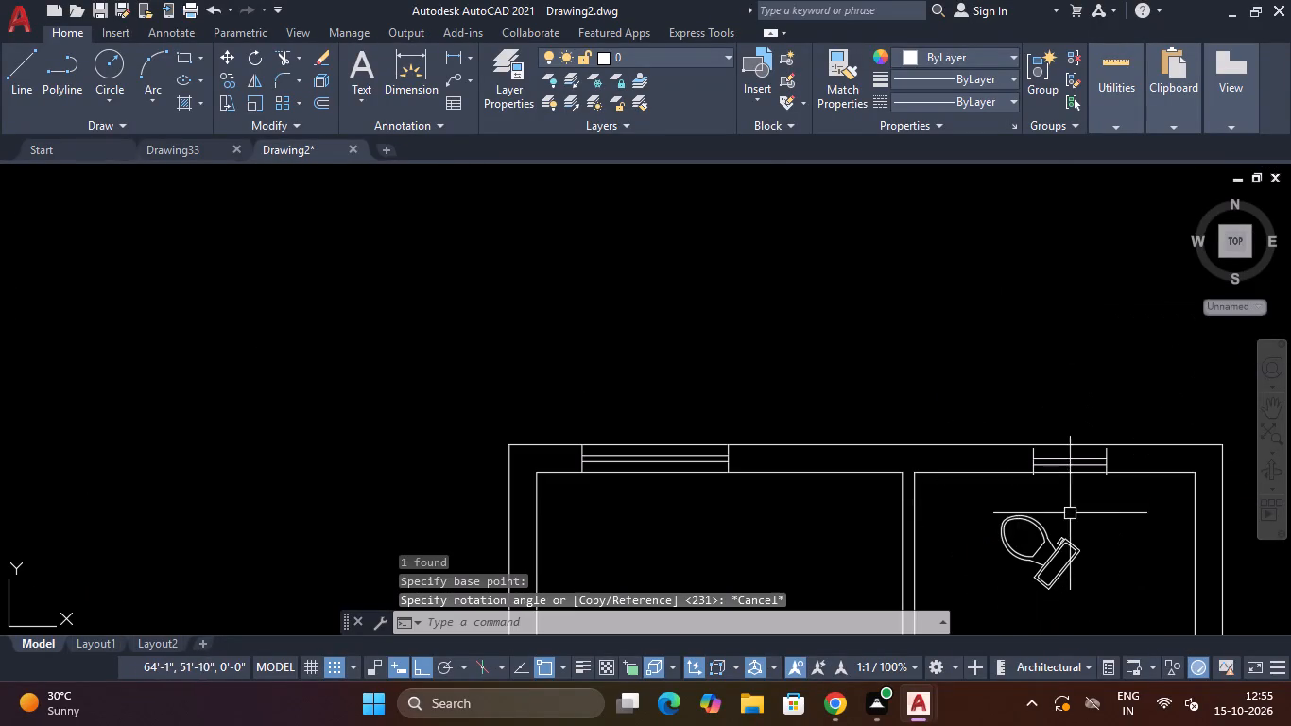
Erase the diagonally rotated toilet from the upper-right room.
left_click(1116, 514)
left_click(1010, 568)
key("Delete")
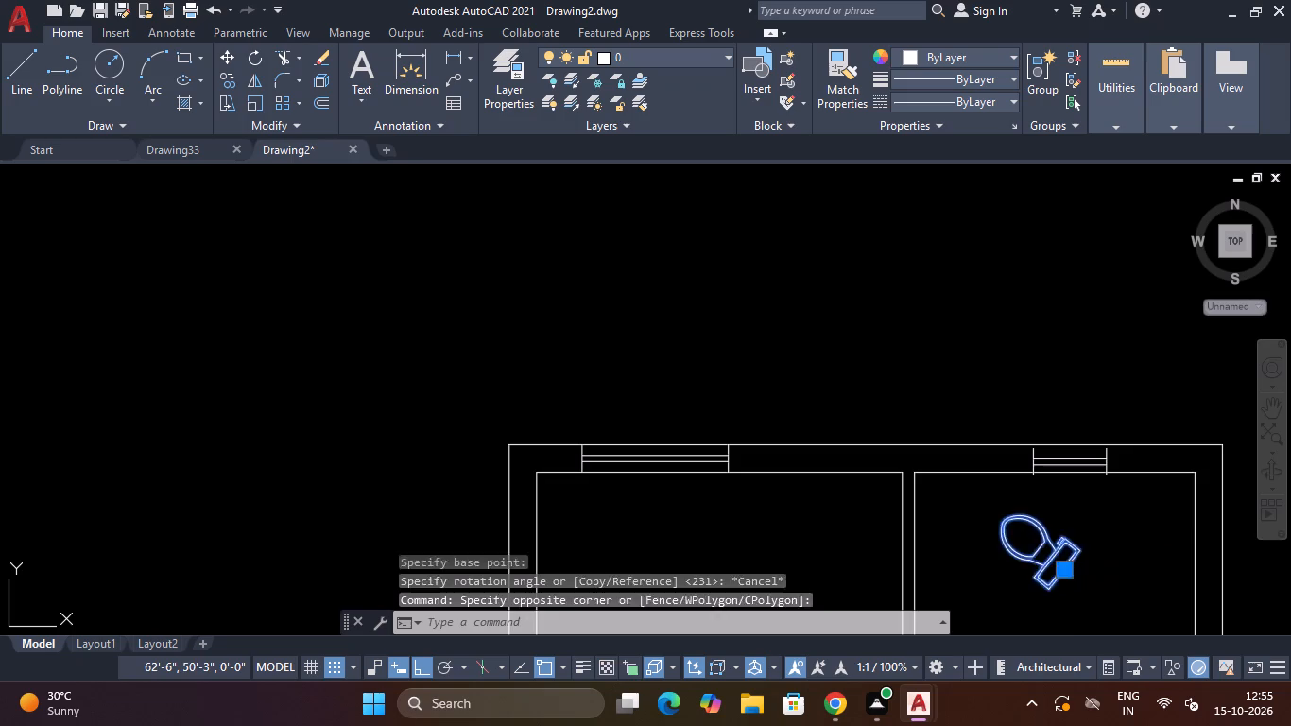
Undo the toilet's erasure, its last move and its diagonal rotation.
scroll(1021, 530, "down", 6)
key("ctrl+z")
key("ctrl+z")
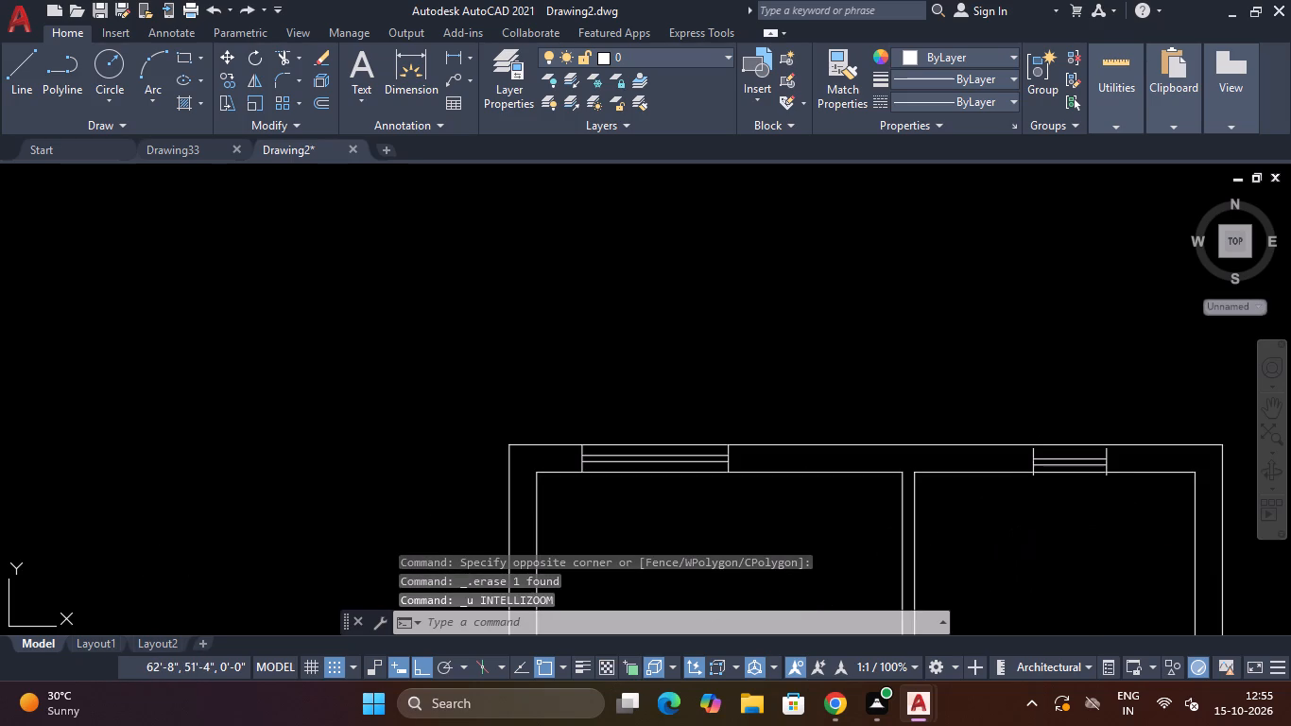
key("ctrl+z")
key("ctrl+z")
key("ctrl+z")
key("ctrl+z")
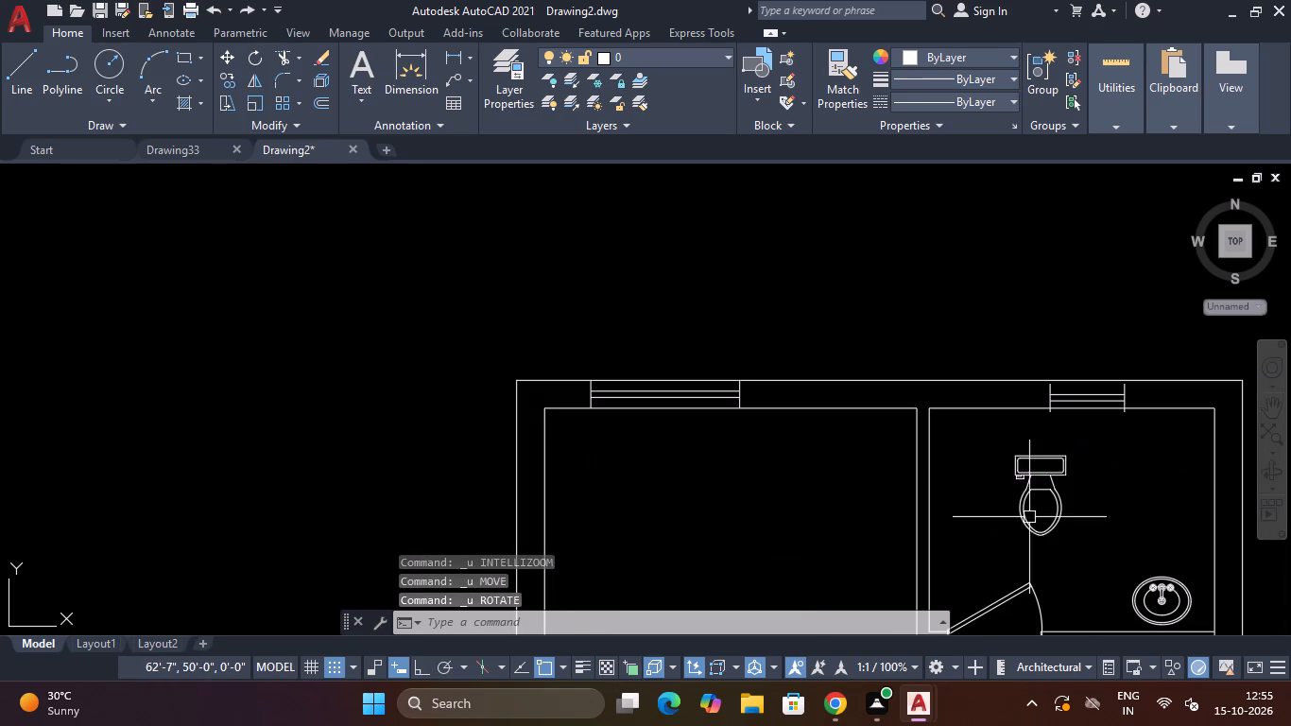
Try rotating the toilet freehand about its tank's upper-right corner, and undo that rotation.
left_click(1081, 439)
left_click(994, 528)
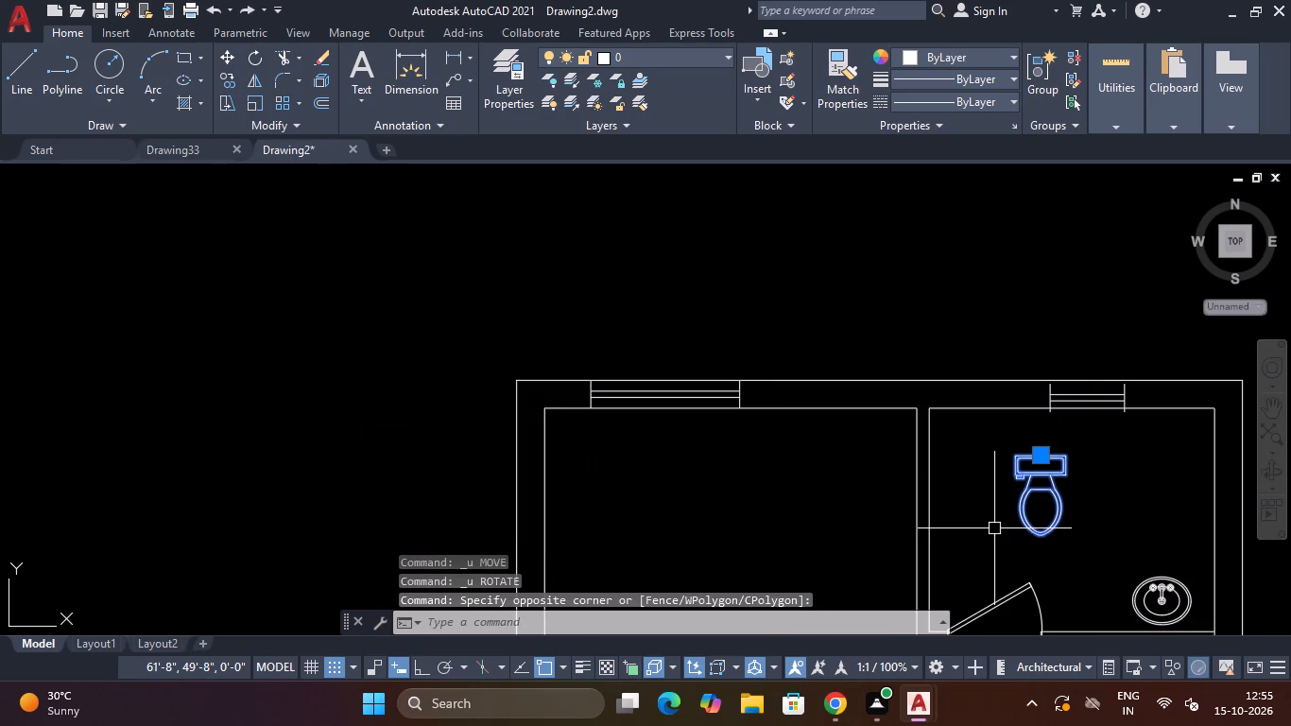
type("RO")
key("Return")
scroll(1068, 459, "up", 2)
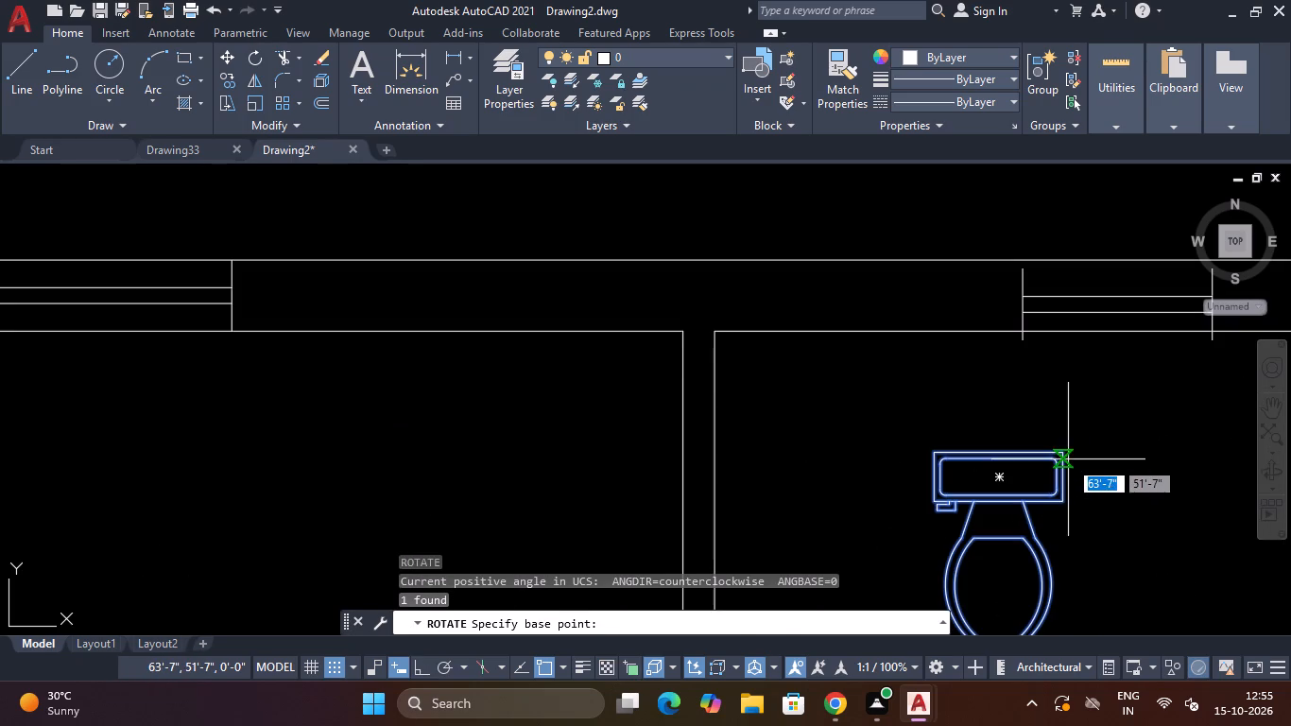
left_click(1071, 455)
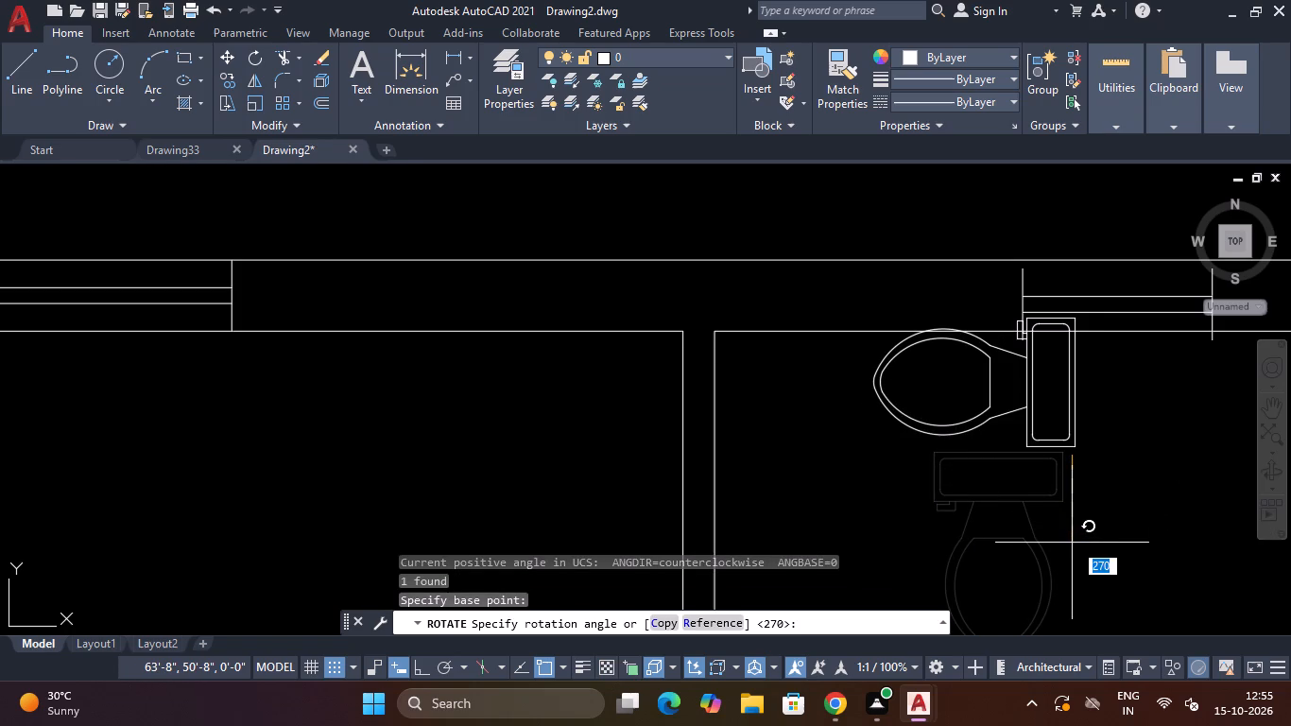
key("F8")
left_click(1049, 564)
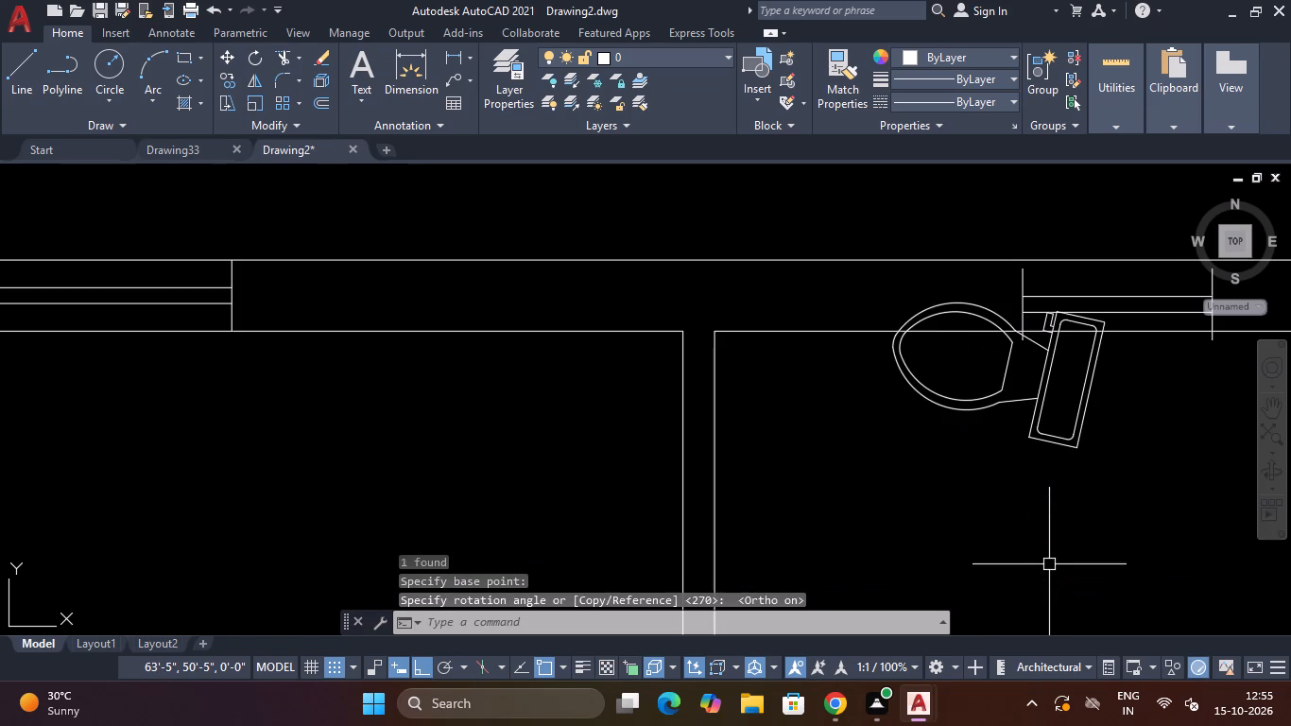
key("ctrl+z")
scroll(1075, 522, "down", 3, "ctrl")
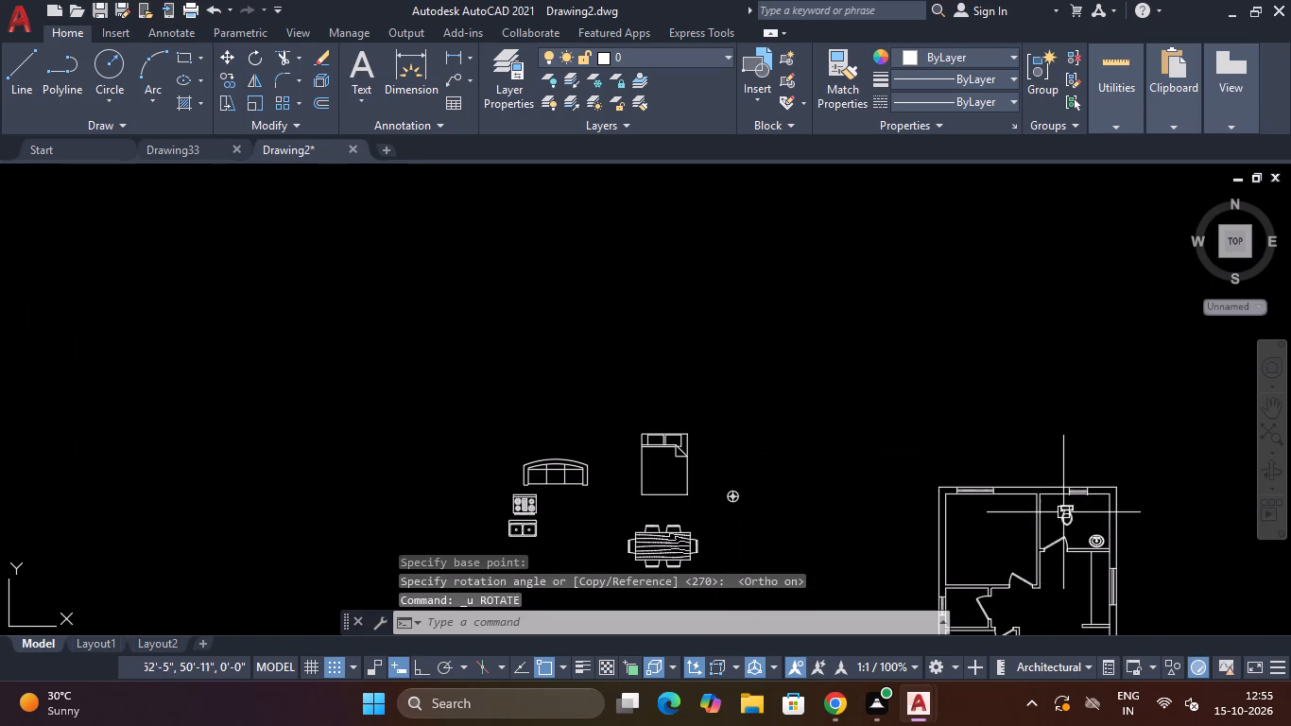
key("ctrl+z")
Rotate the toilet 270° about its tank's upper-right corner with Ortho on, so the bowl points left.
scroll(1069, 510, "down", 1, "ctrl")
scroll(1064, 514, "up", 4, "ctrl")
left_click_drag(1078, 199, 1072, 241)
left_click(992, 440)
key("r")
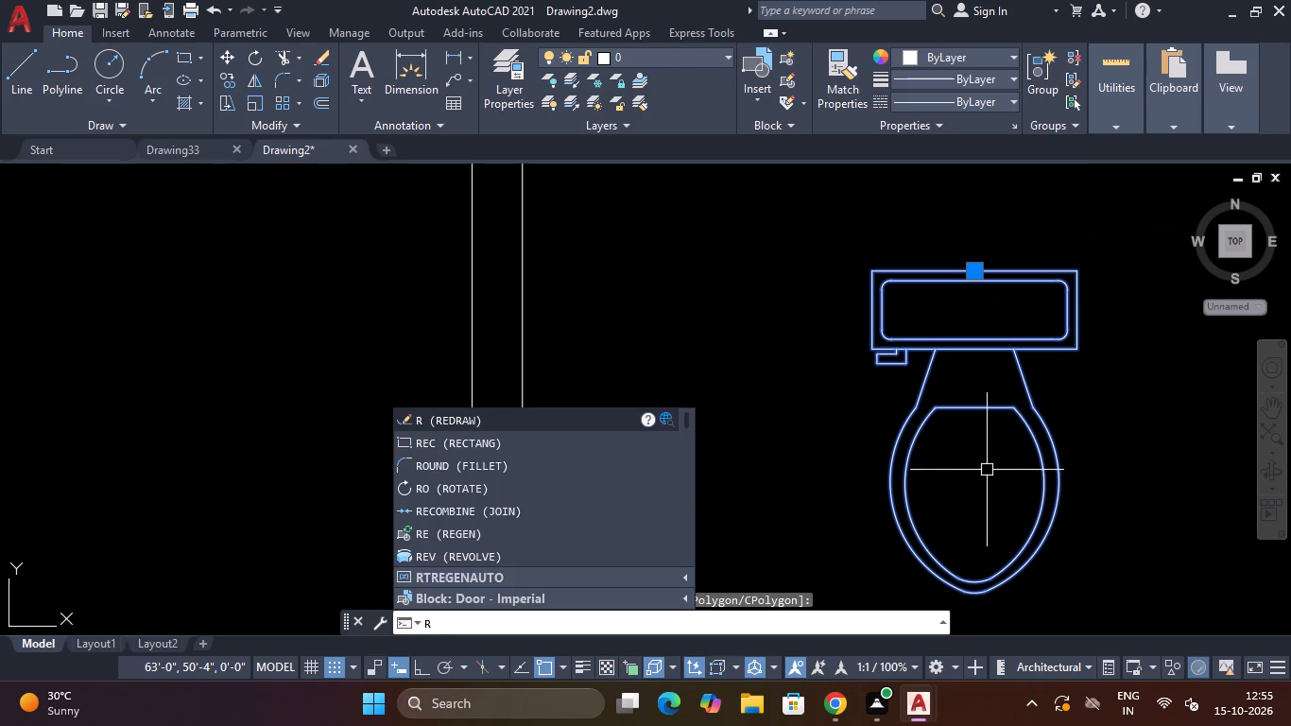
key("o")
key("Return")
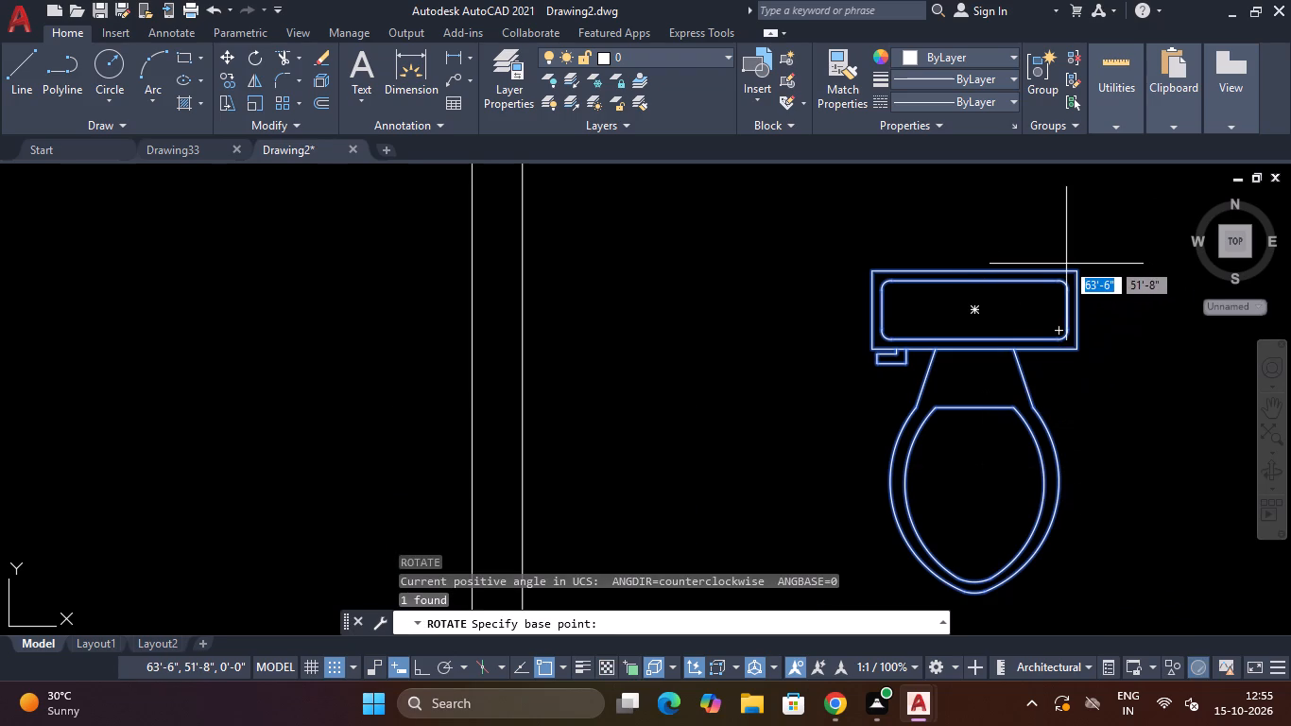
key("F8")
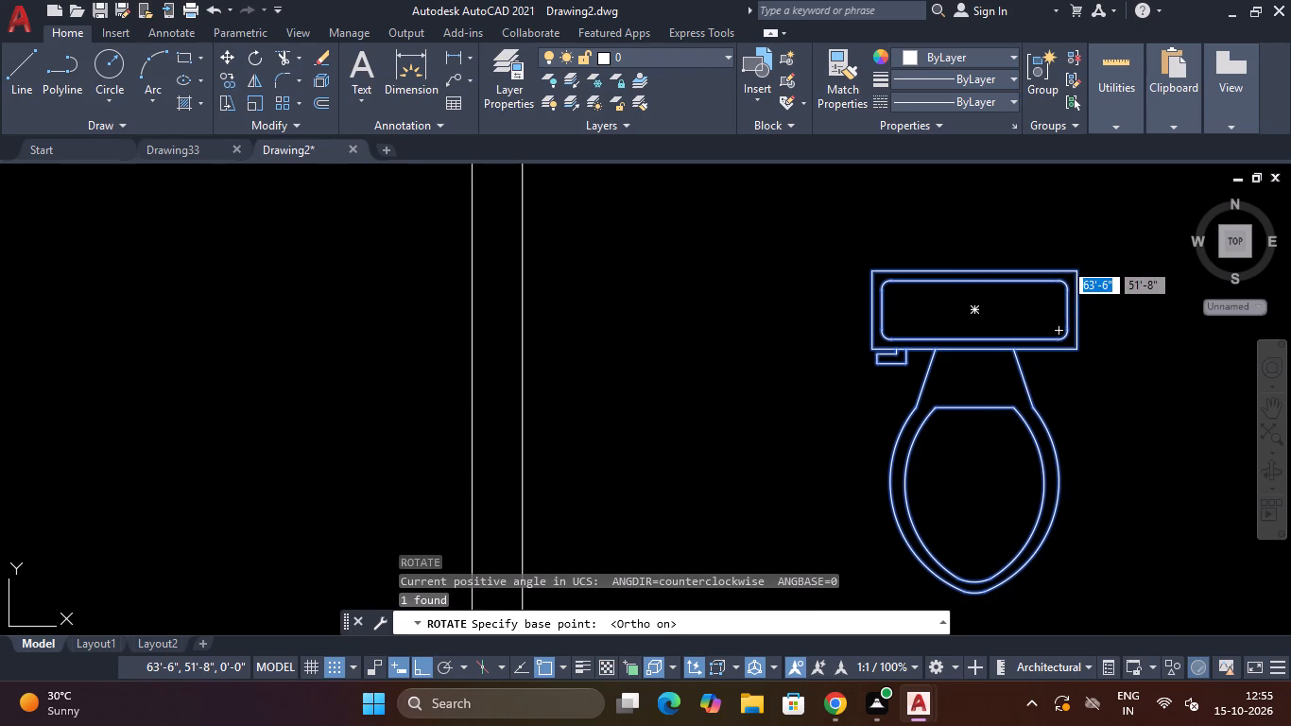
left_click(1078, 268)
scroll(1074, 420, "down", 1)
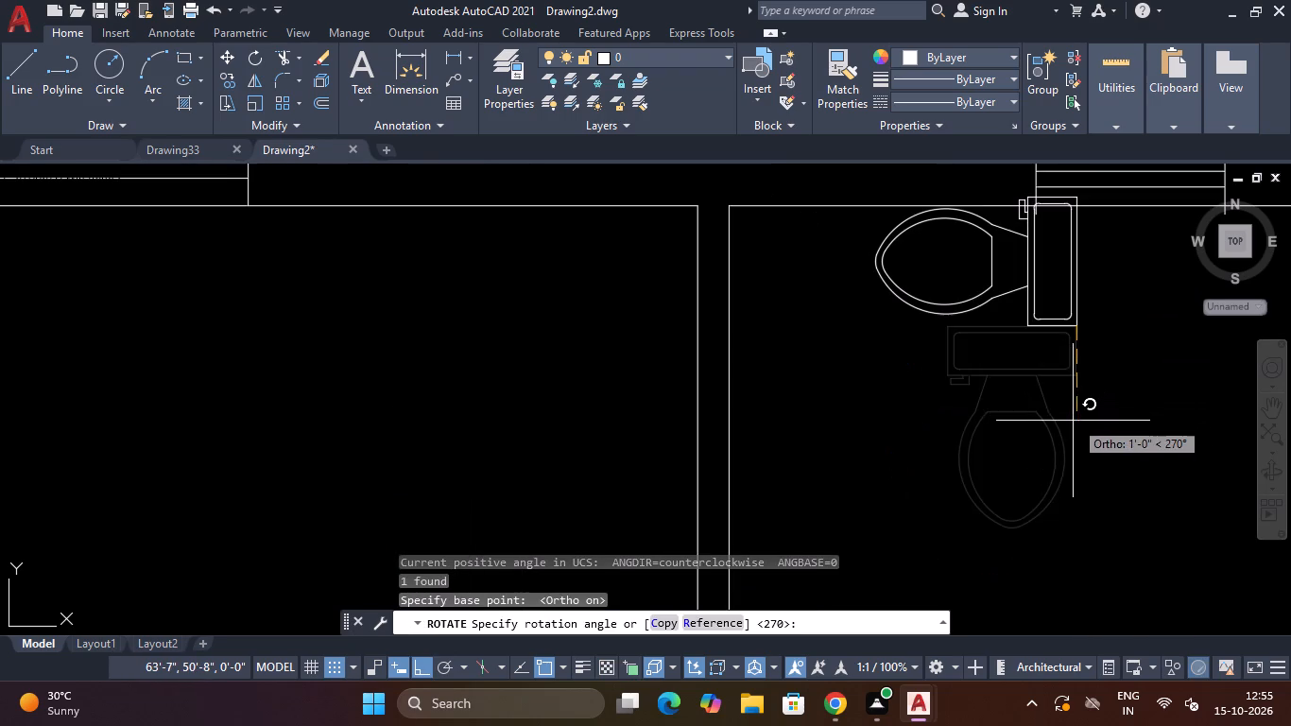
left_click(1075, 420)
Move the toilet with Ortho off so its tank sits close to the upper-right room's right wall, above the washbasin.
left_click_drag(1099, 252, 1091, 253)
left_click(1048, 282)
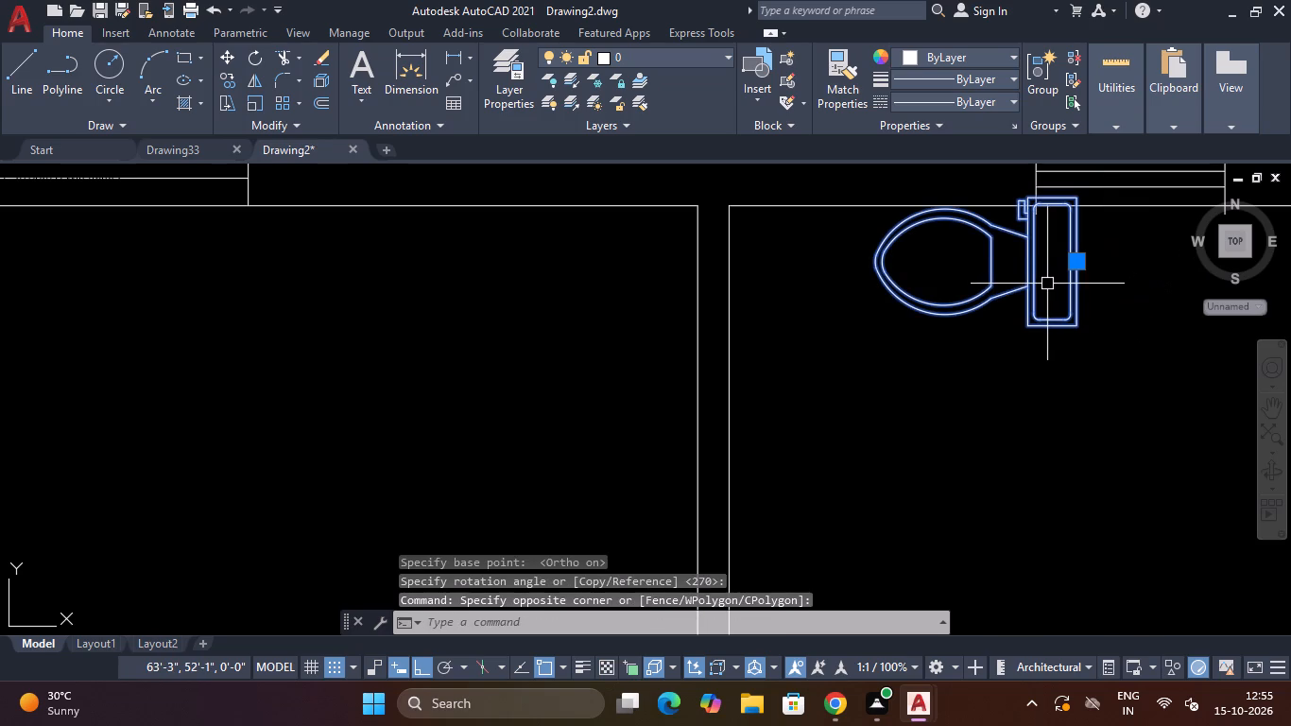
type("M")
key("space")
left_click(1048, 262)
scroll(1050, 269, "down", 5)
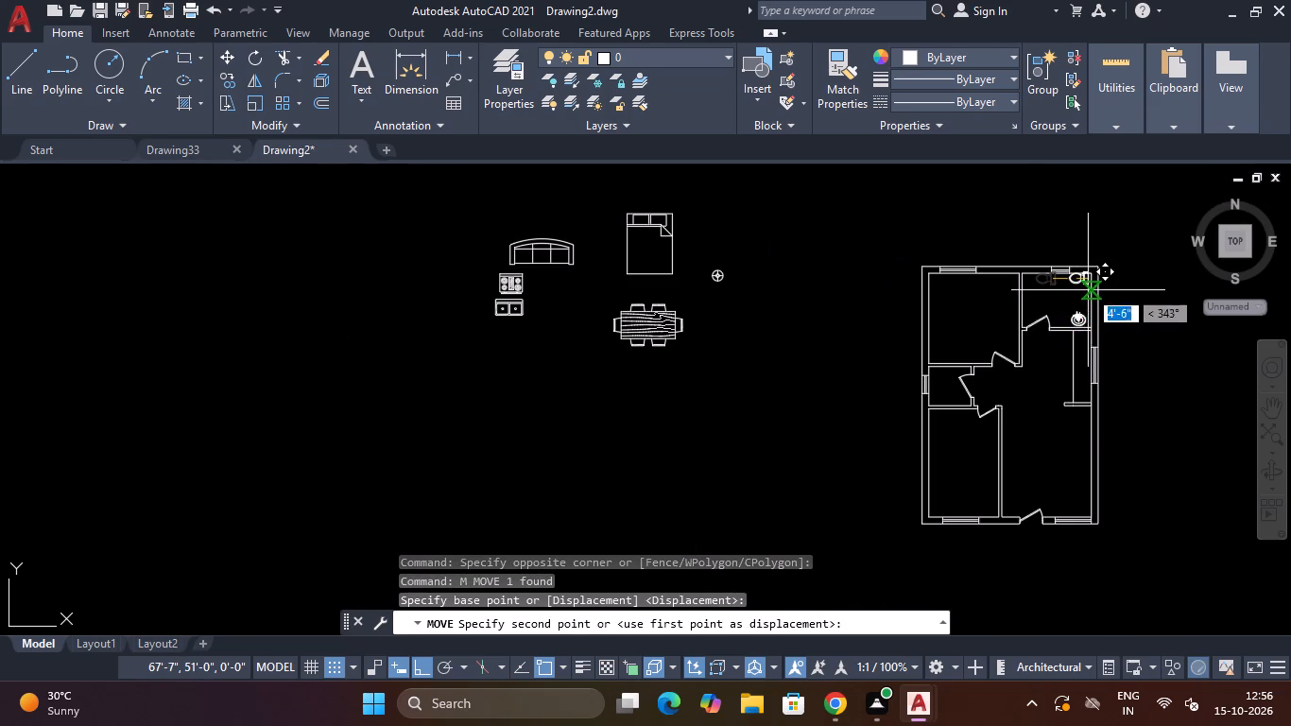
scroll(1088, 289, "up", 2)
key("F8")
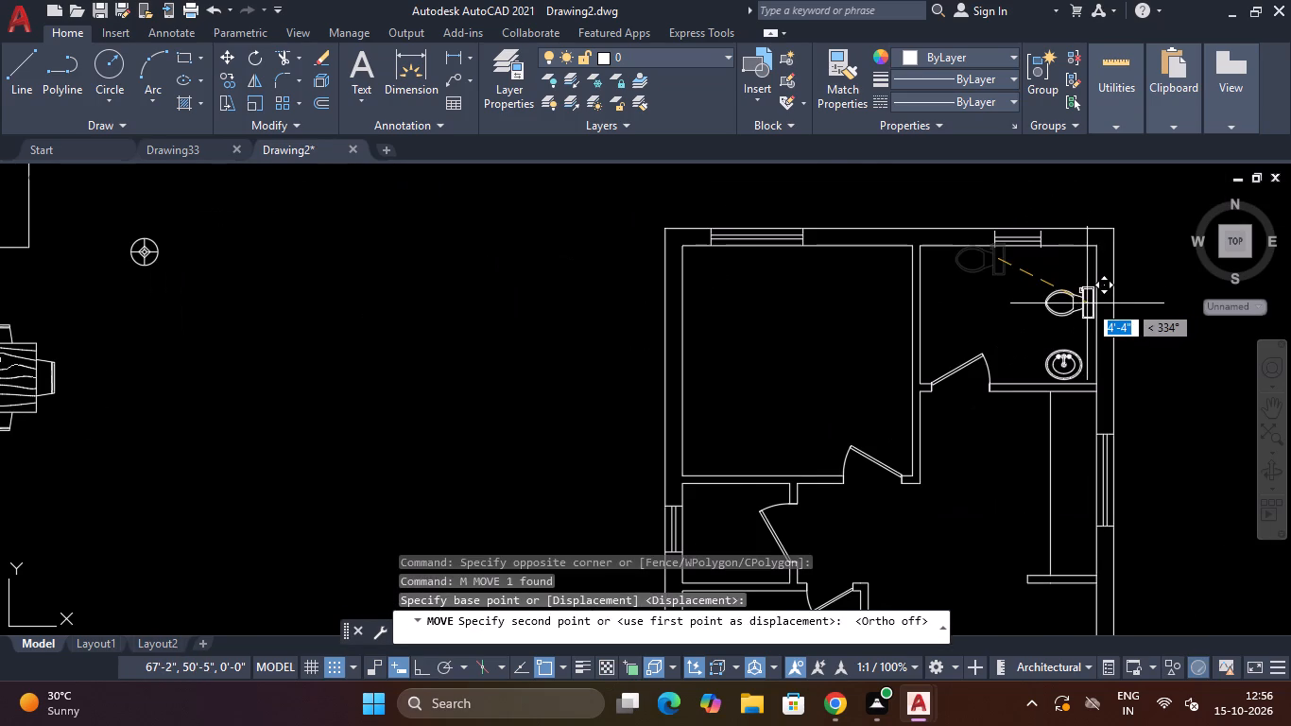
scroll(1088, 303, "up", 2)
left_click(1082, 285)
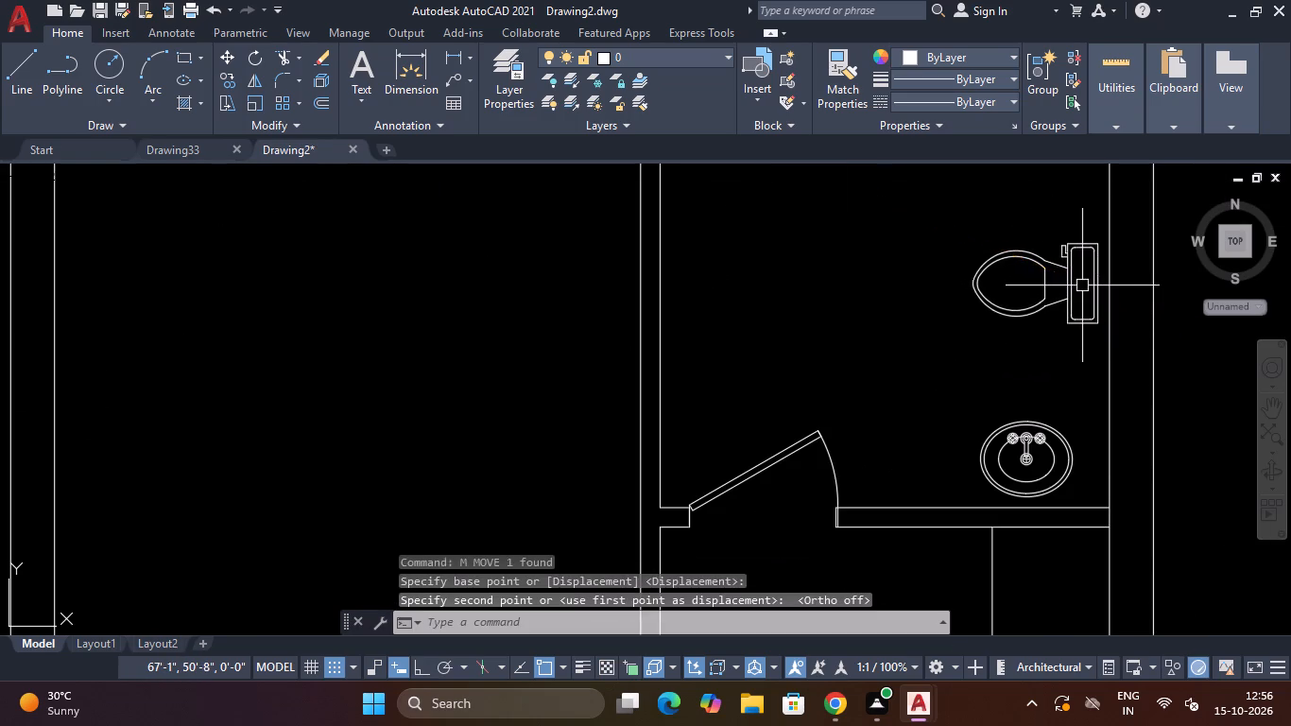
Move the washbasin from the upper-right room's lower-right corner to its upper-left corner.
scroll(1081, 294, "down", 4)
scroll(1054, 302, "up", 3)
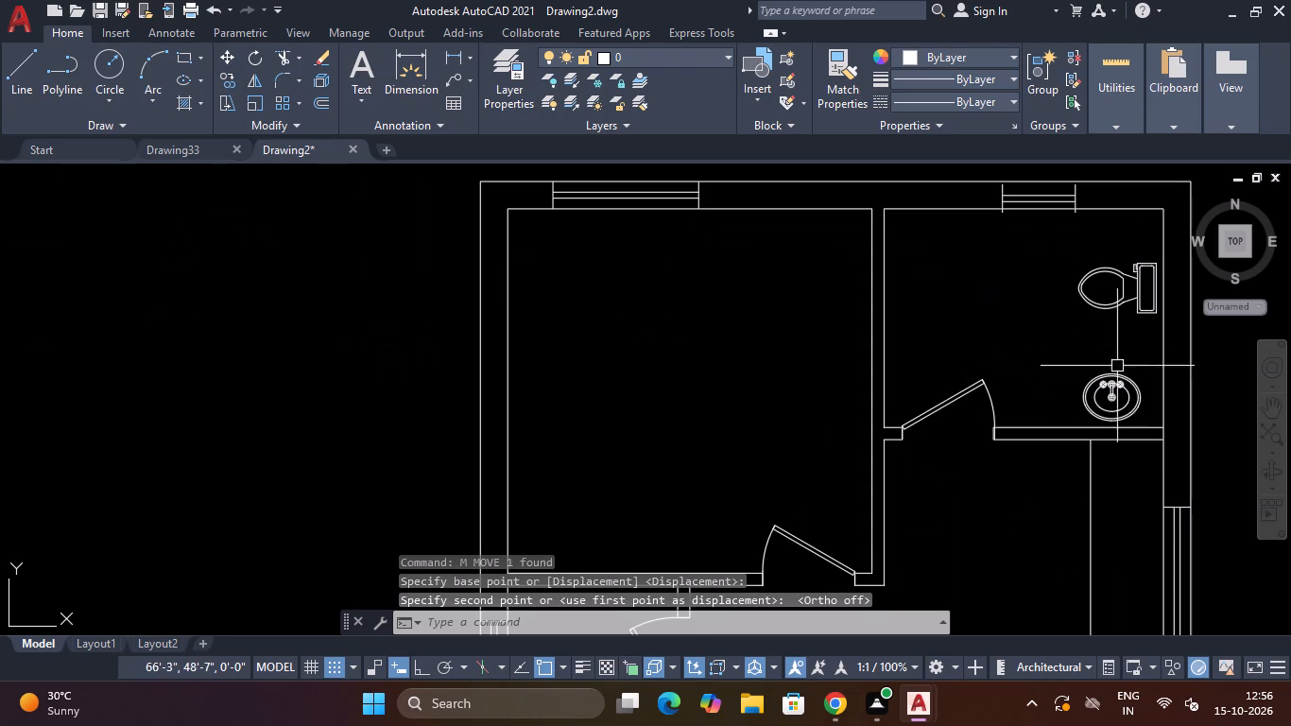
left_click(1144, 342)
left_click(1092, 411)
type("M")
key("space")
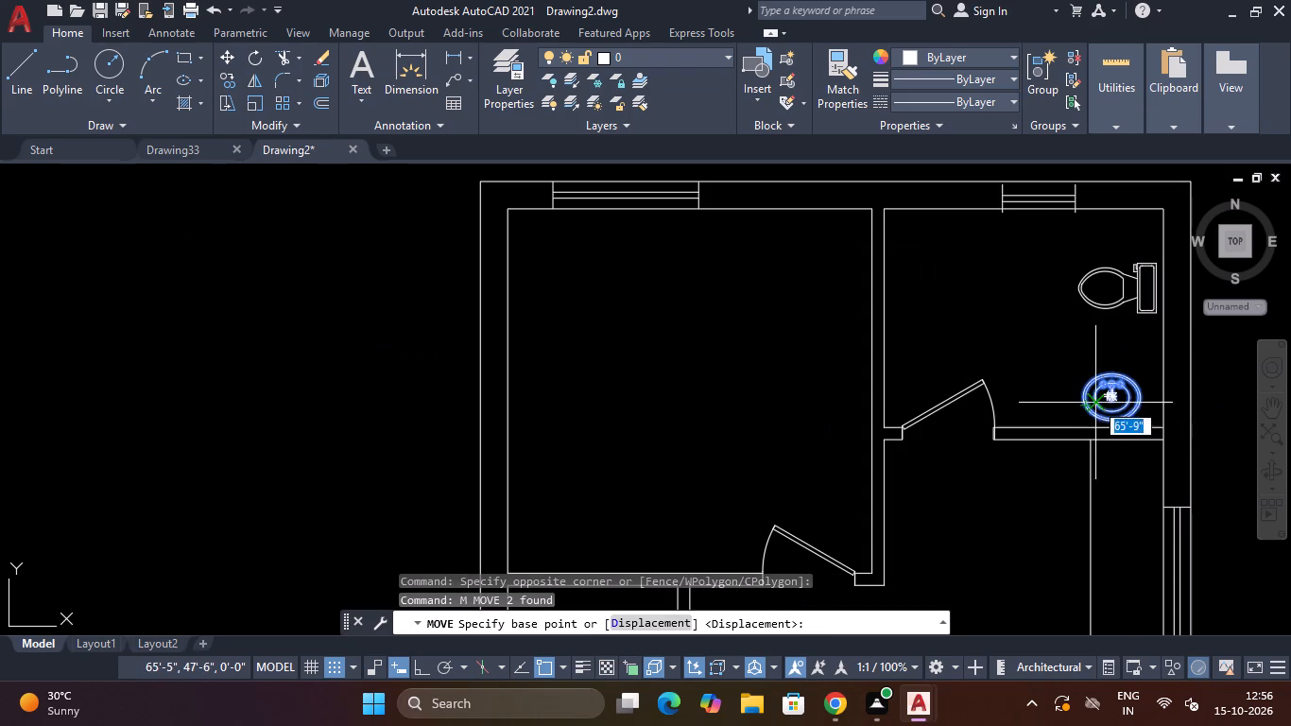
left_click(1107, 396)
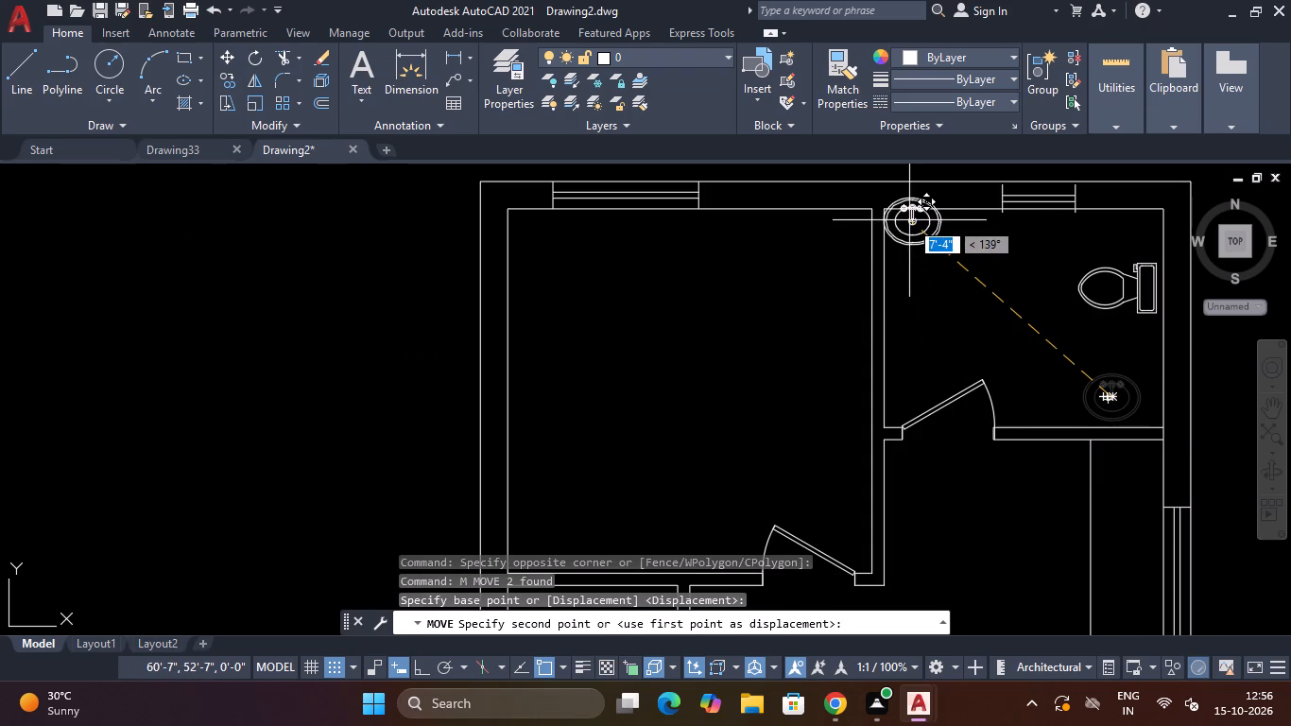
left_click(918, 233)
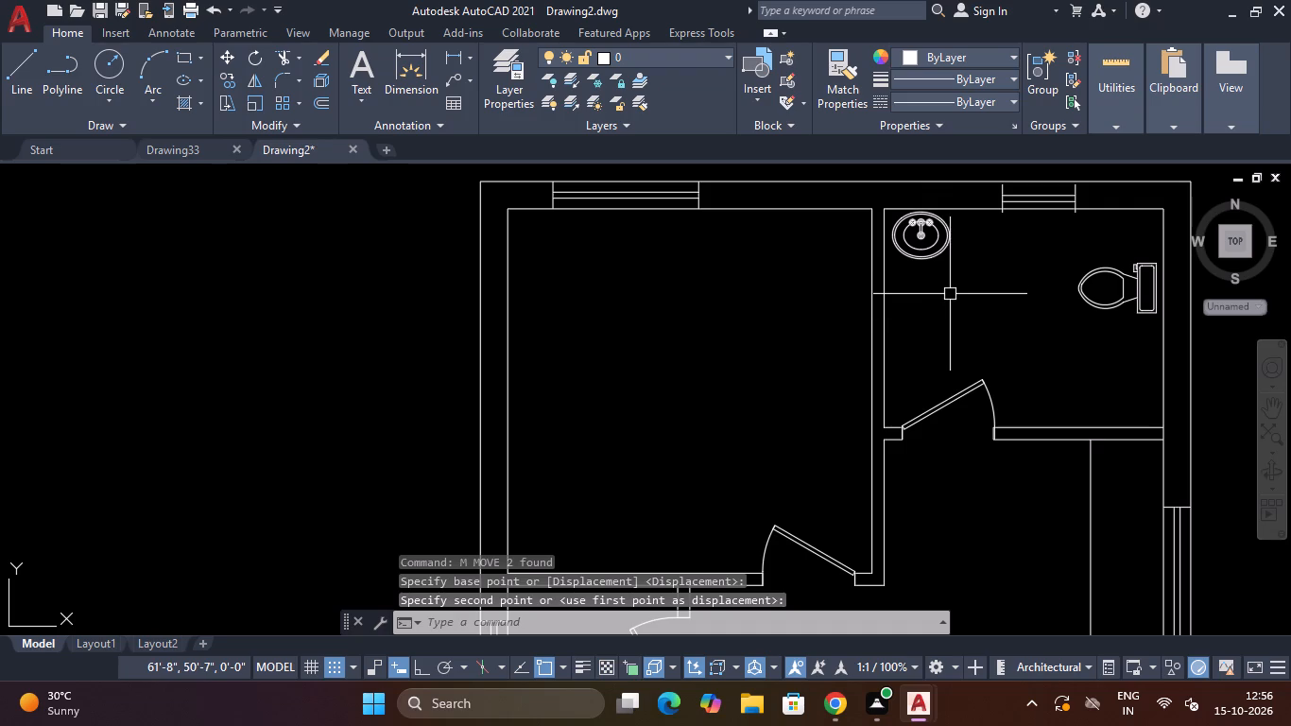
scroll(962, 332, "down", 4)
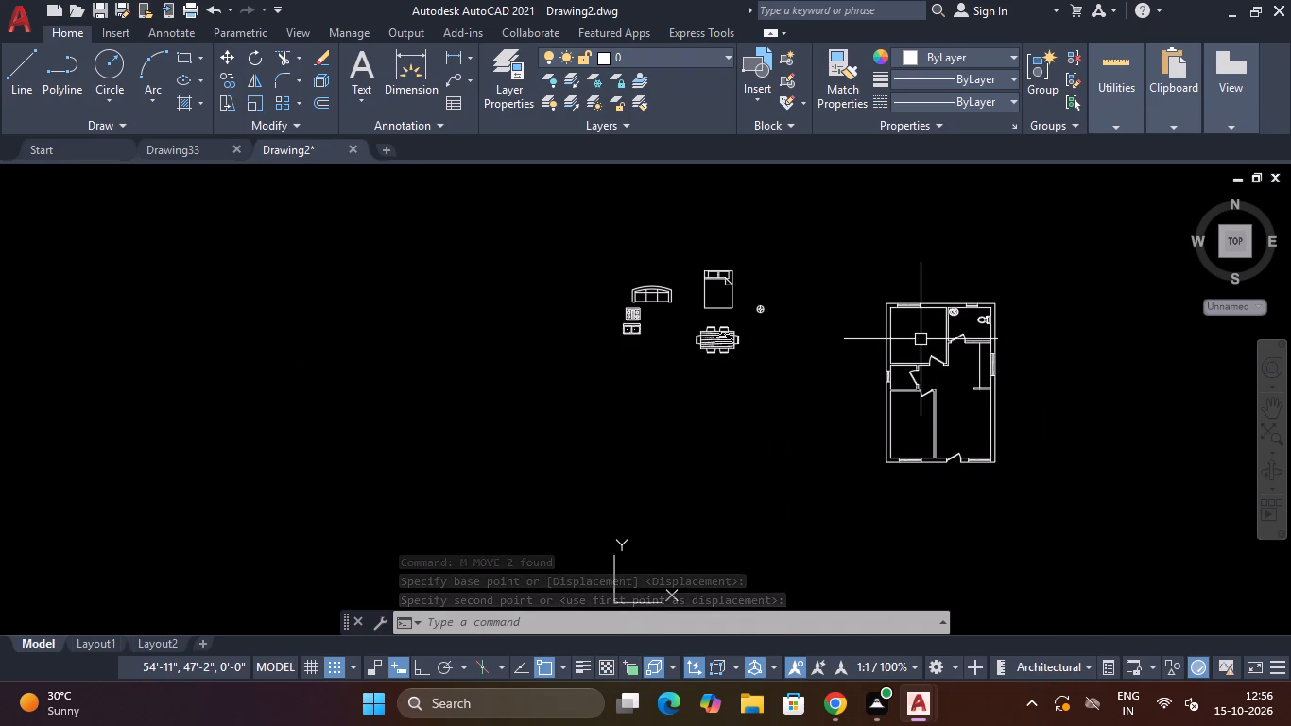
key("Escape")
key("Escape")
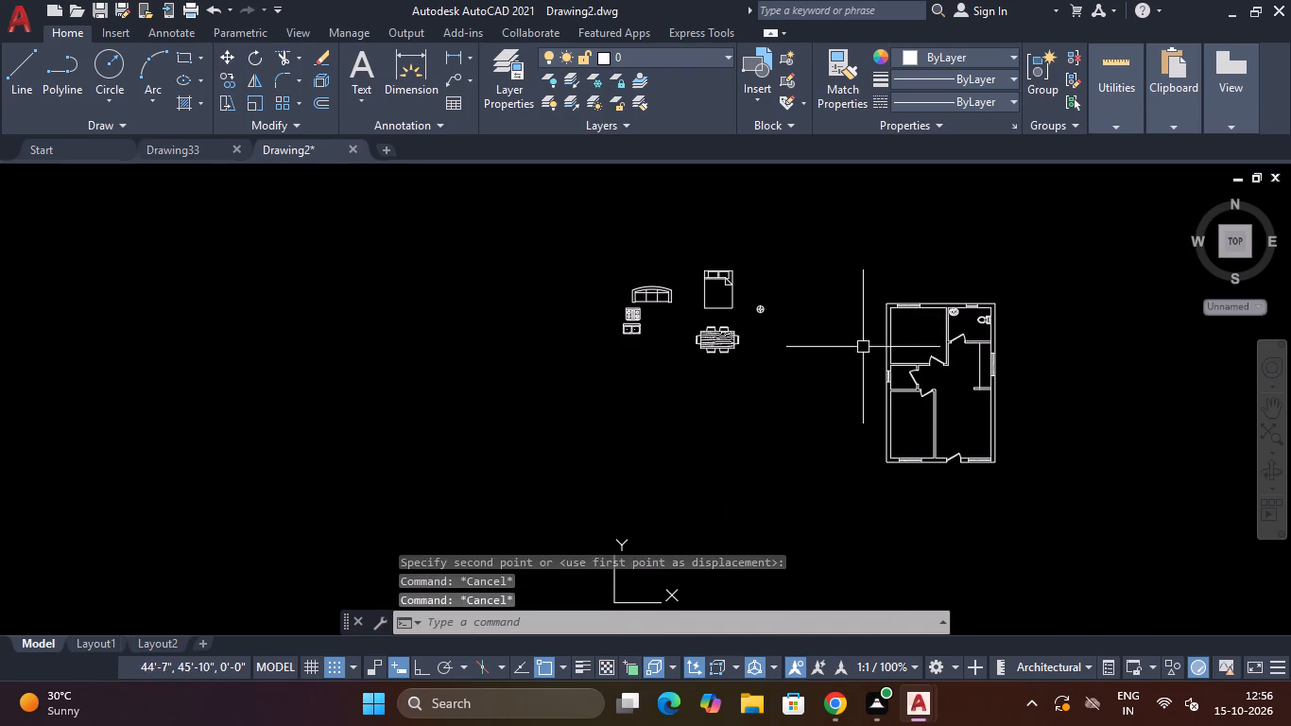
Copy the toilet from the upper-right room into the empty space left of the floor plan.
scroll(965, 312, "up", 4)
left_click(1041, 314)
left_click(1027, 355)
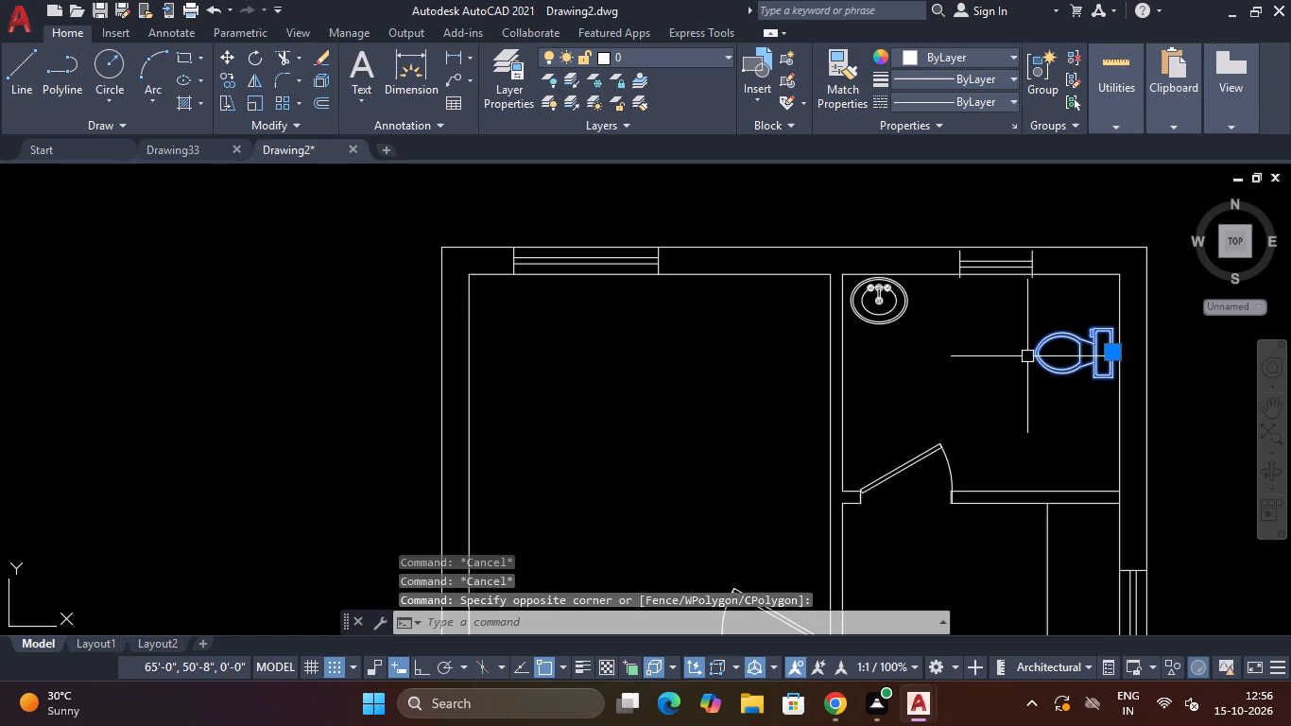
key("c")
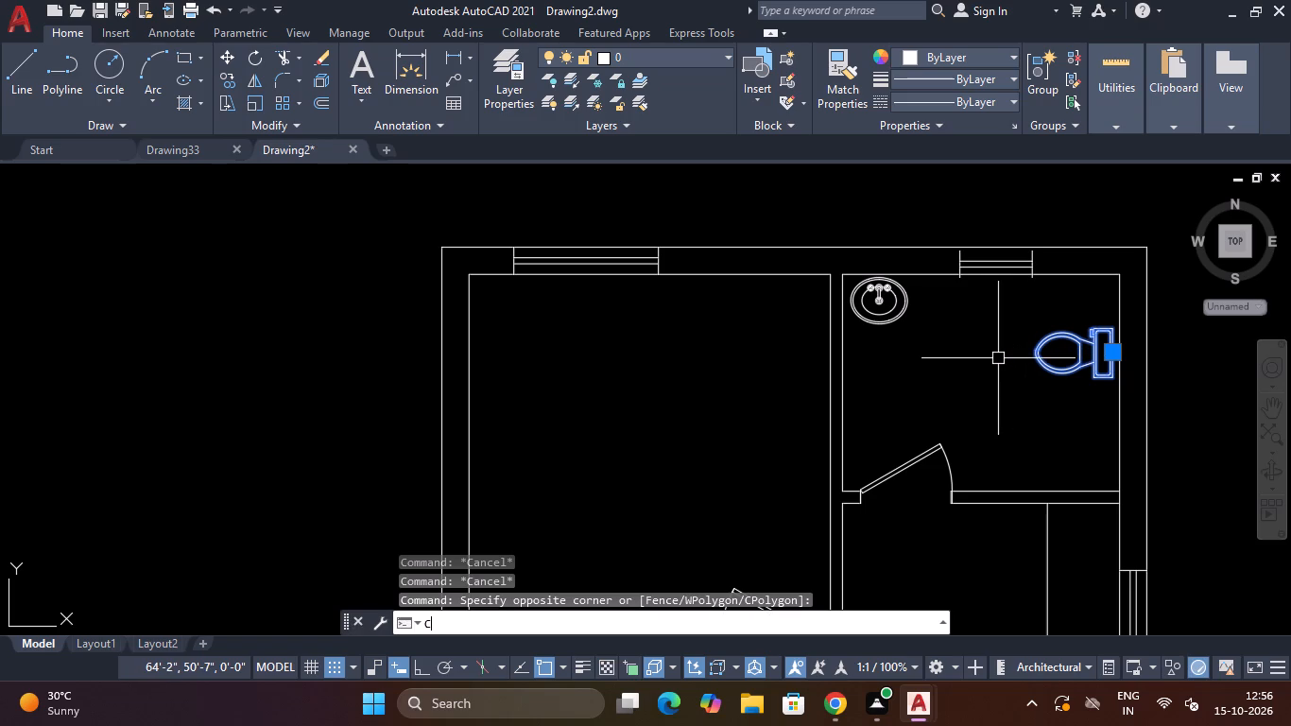
key("o")
key("Return")
left_click(1070, 361)
scroll(1041, 363, "down", 3)
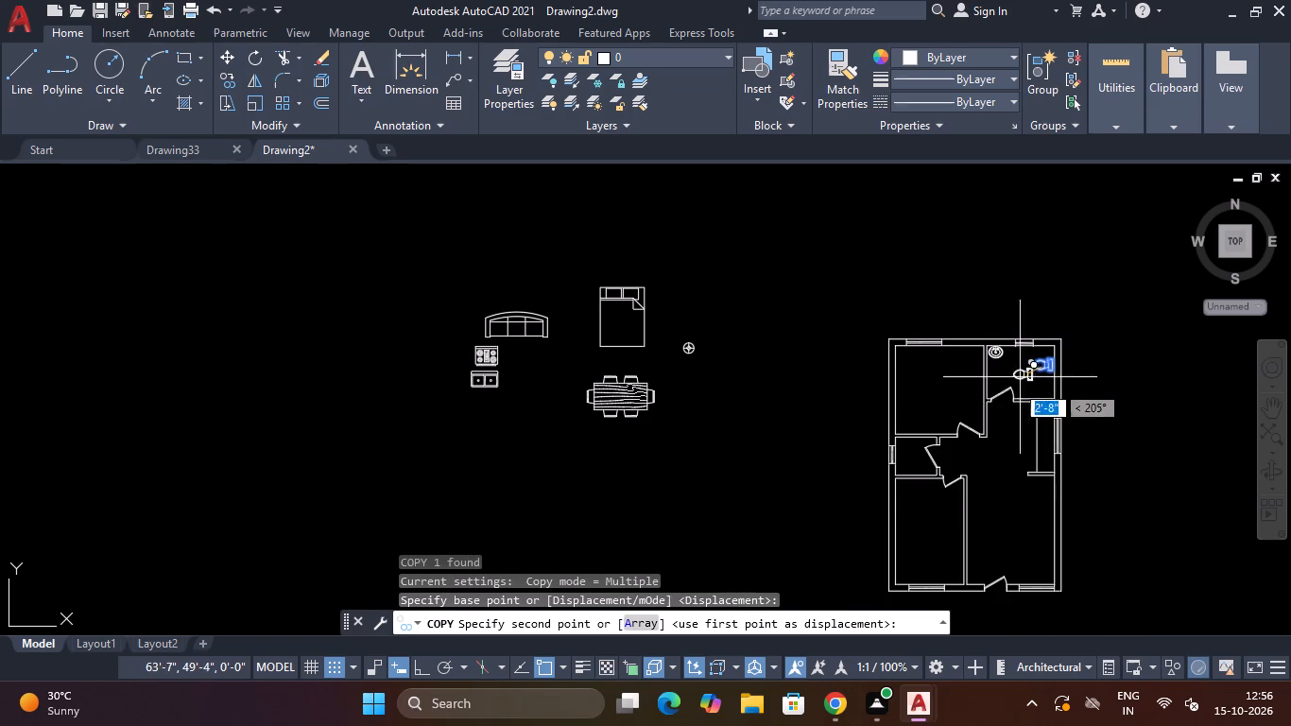
scroll(901, 473, "up", 3)
left_click(632, 422)
key("Escape")
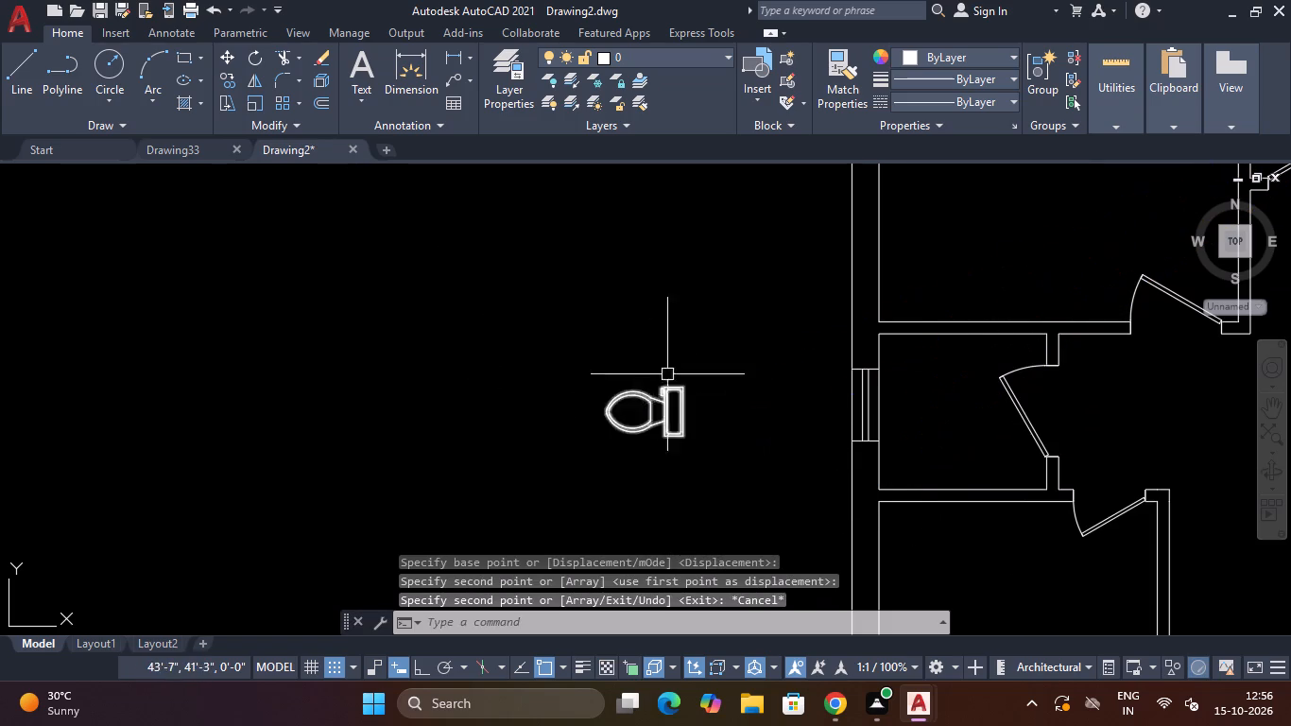
Rotate the copied toilet 270° about its tank's upper-right corner with Ortho on, so the bowl points up.
left_click_drag(704, 342, 683, 403)
left_click(658, 411)
type("RO")
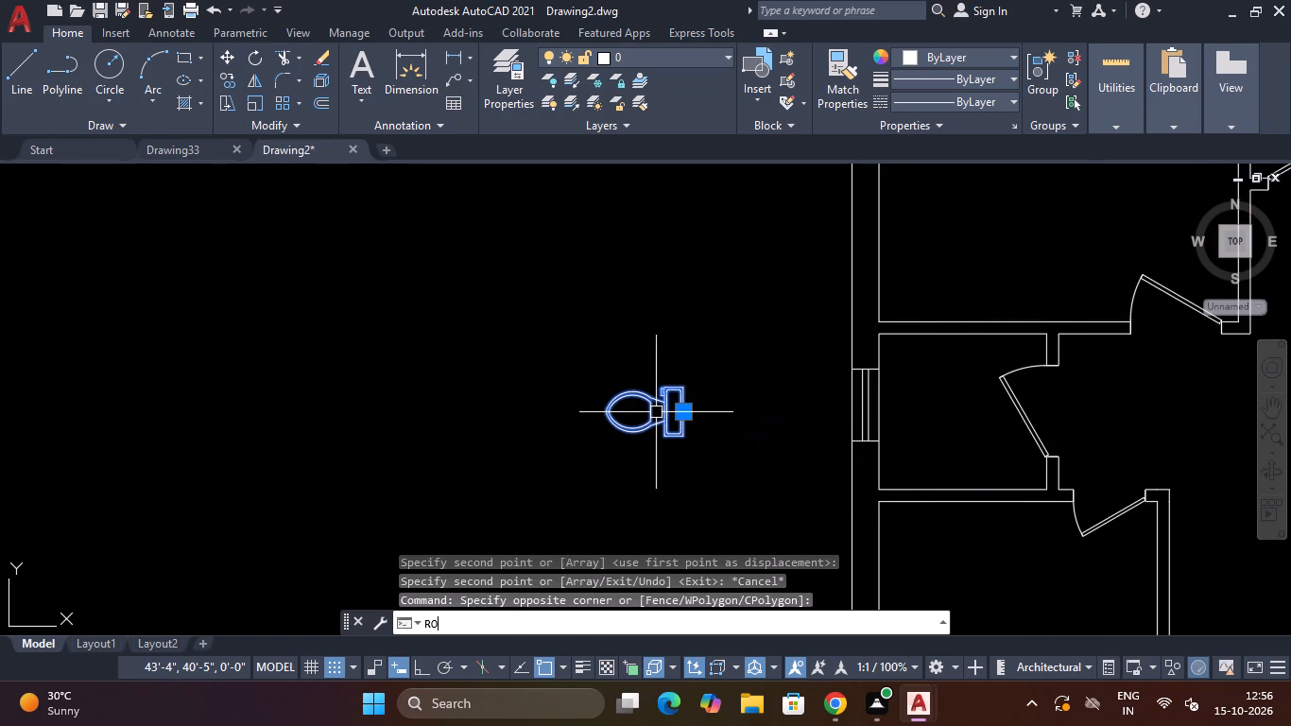
key("Return")
left_click(689, 380)
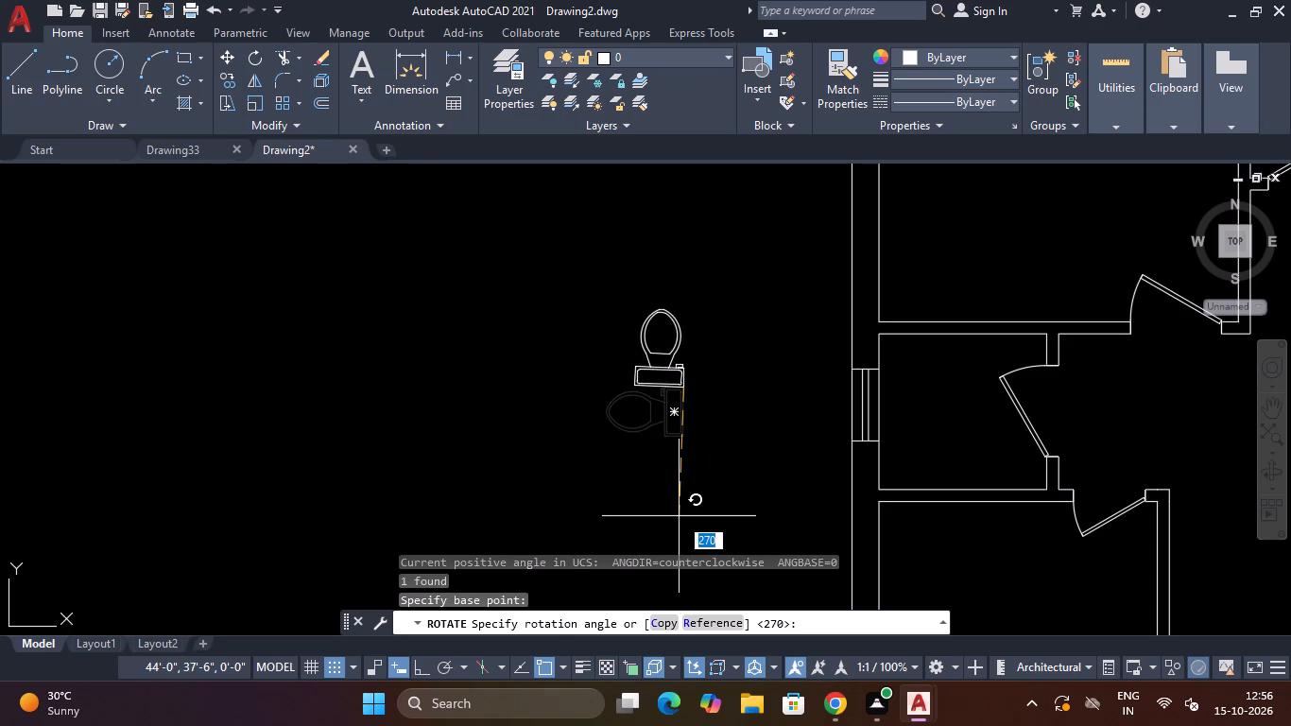
key("F8")
left_click(683, 514)
key("Escape")
key("grave")
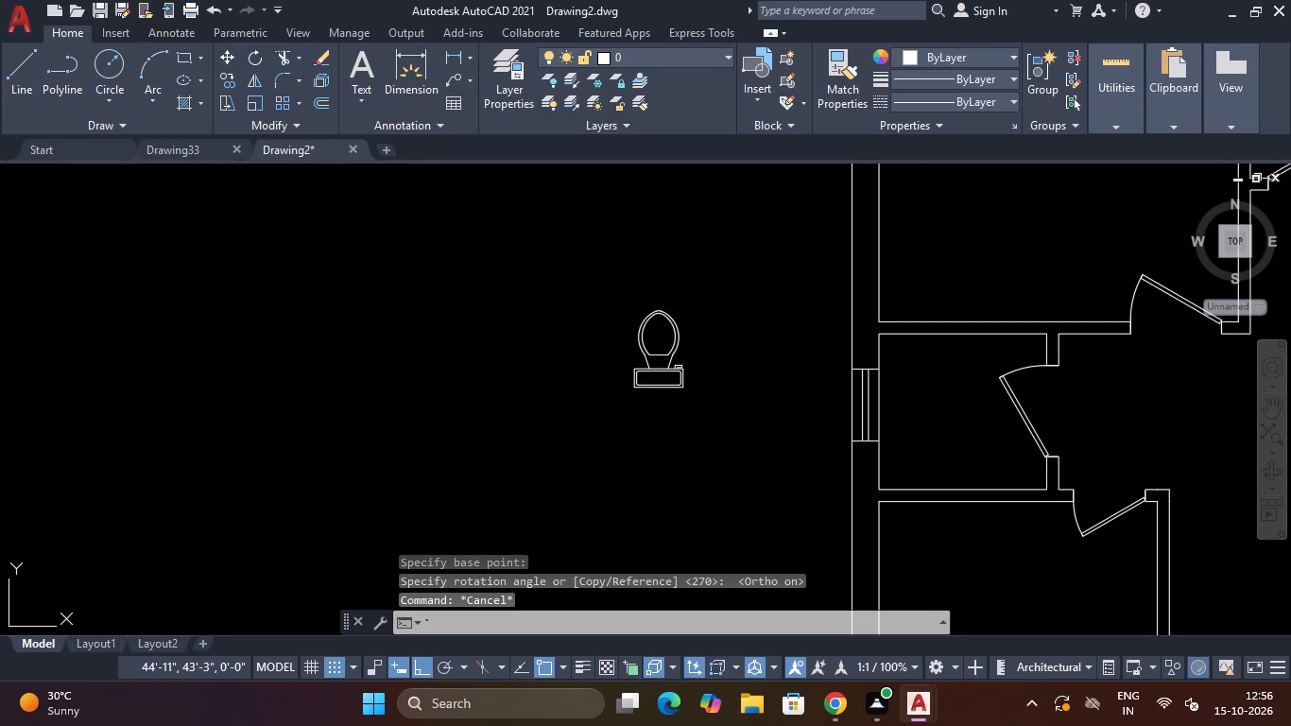
Move the copied toilet with Ortho off into the small left-side room, with its tank near the bottom wall.
left_click(712, 309)
left_click(666, 396)
key("Escape")
key("Escape")
left_click(704, 284)
left_click(633, 443)
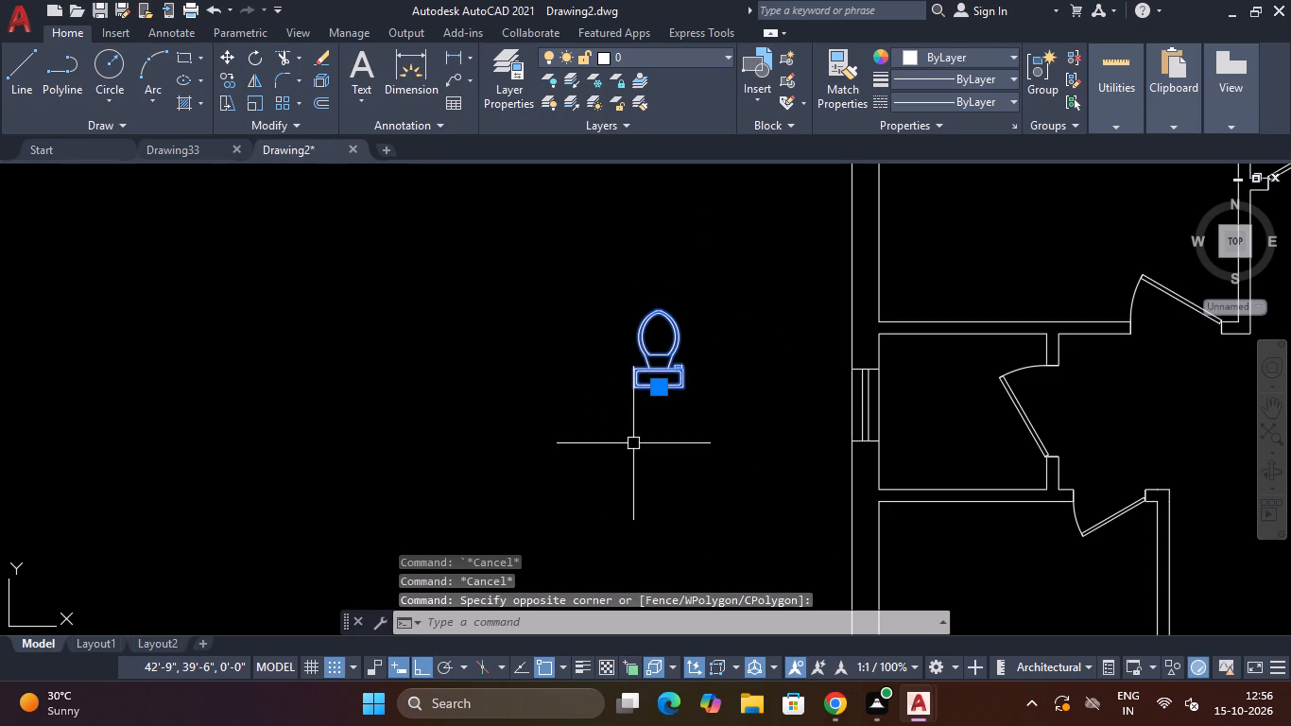
type("M")
key("space")
left_click(656, 337)
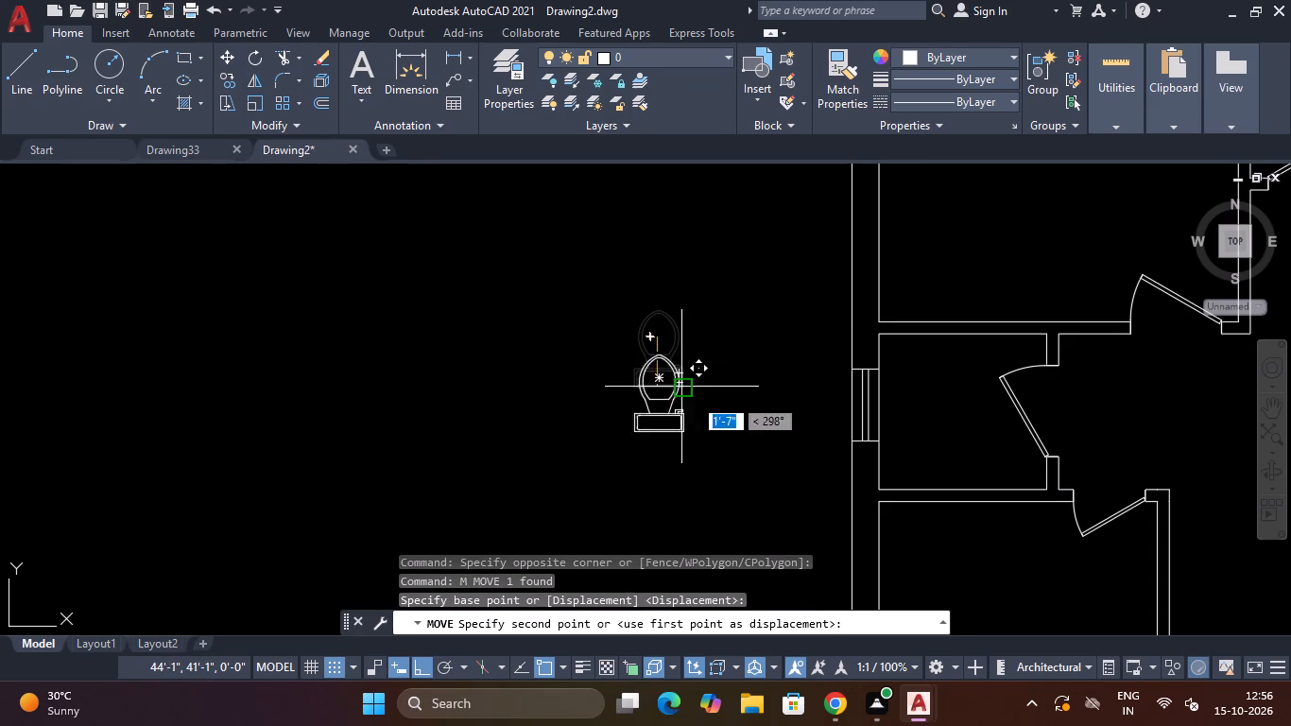
key("F8")
scroll(897, 445, "up", 3)
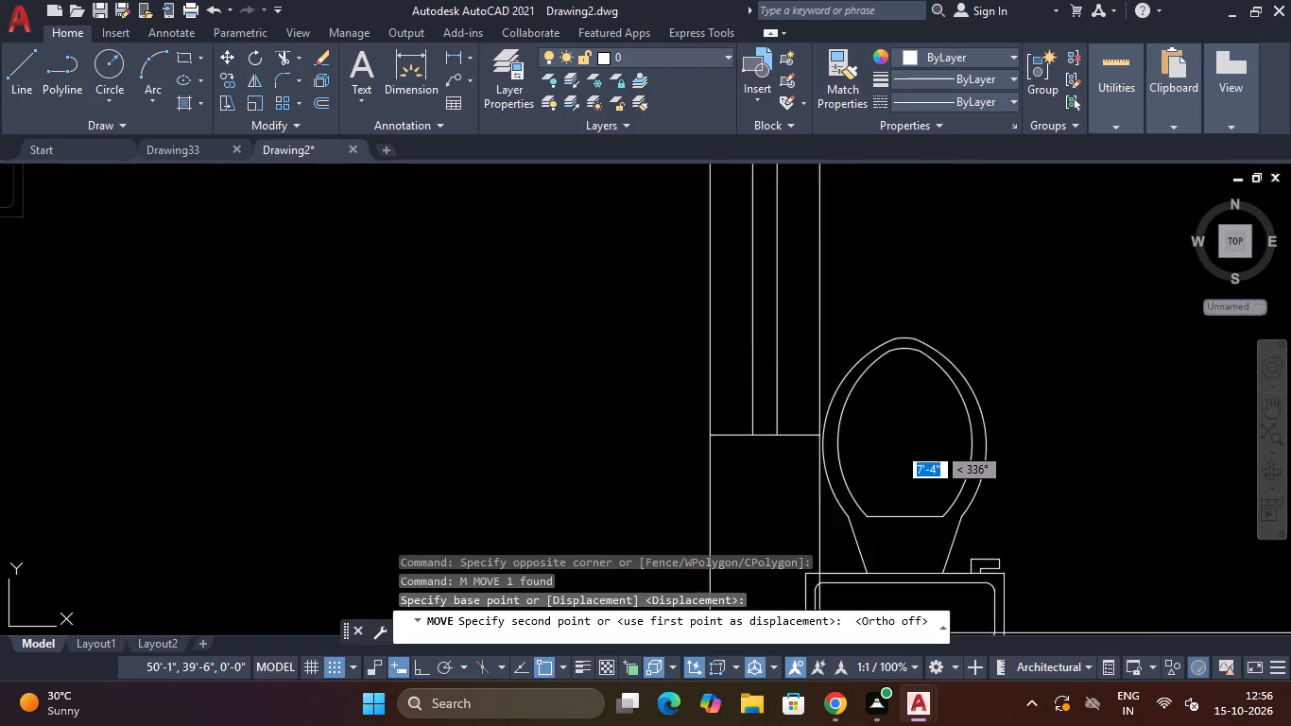
scroll(921, 406, "down", 1)
left_click(975, 415)
key("Escape")
scroll(978, 415, "down", 3)
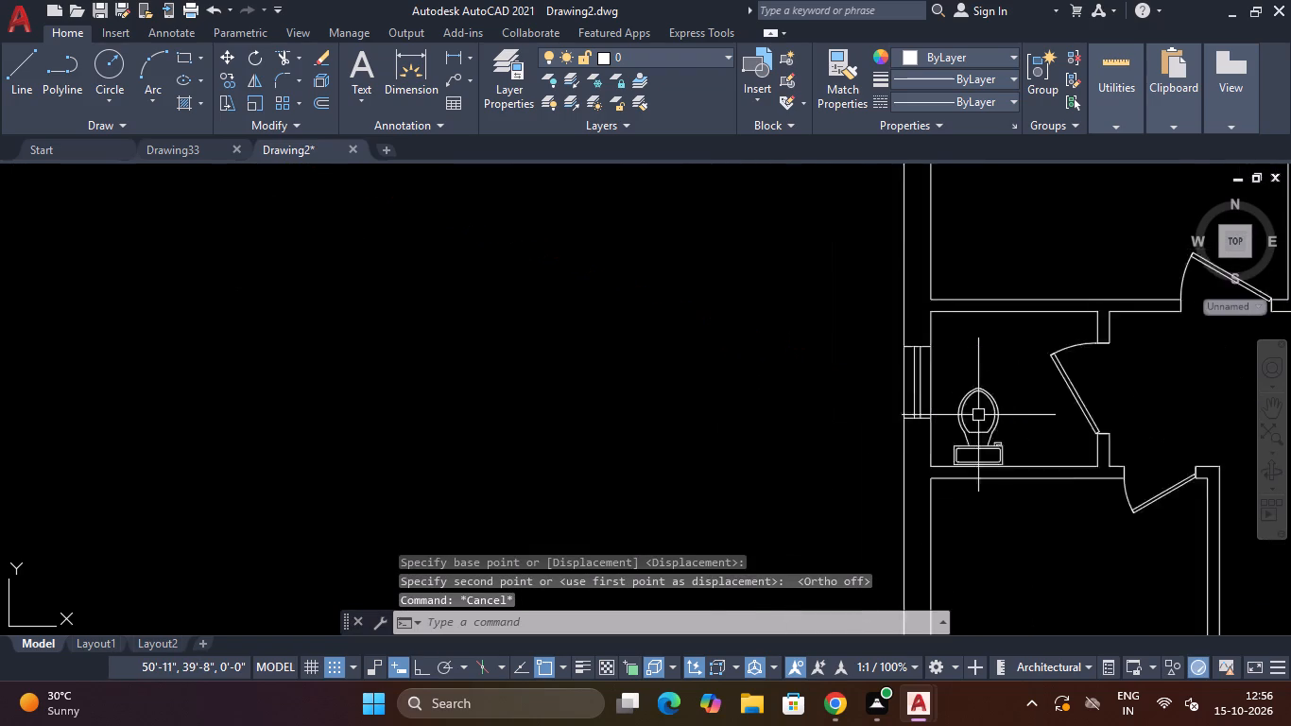
Move the washbasin from the upper-right room into the small left-side room, above the toilet near the top wall.
scroll(989, 397, "down", 3)
scroll(993, 395, "up", 3)
scroll(996, 386, "down", 4)
scroll(1036, 349, "up", 3)
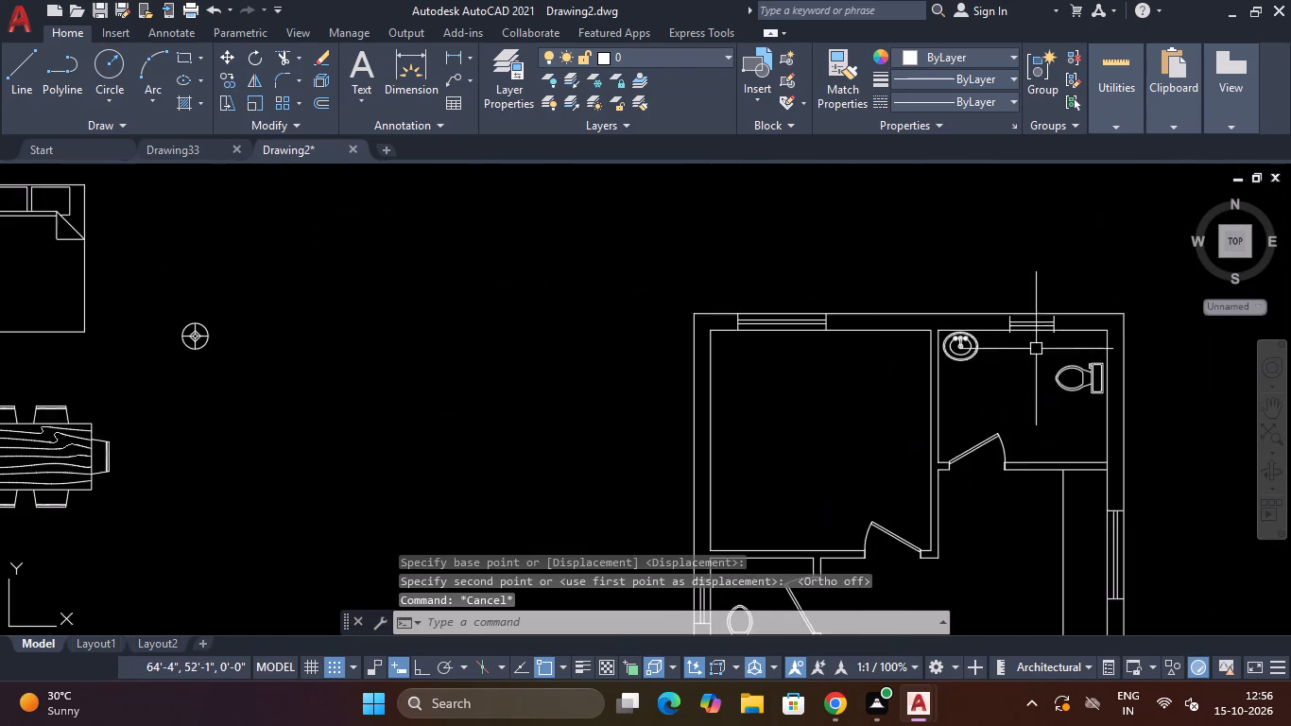
scroll(1036, 349, "up", 2)
scroll(953, 335, "up", 3)
left_click(939, 302)
left_click(741, 425)
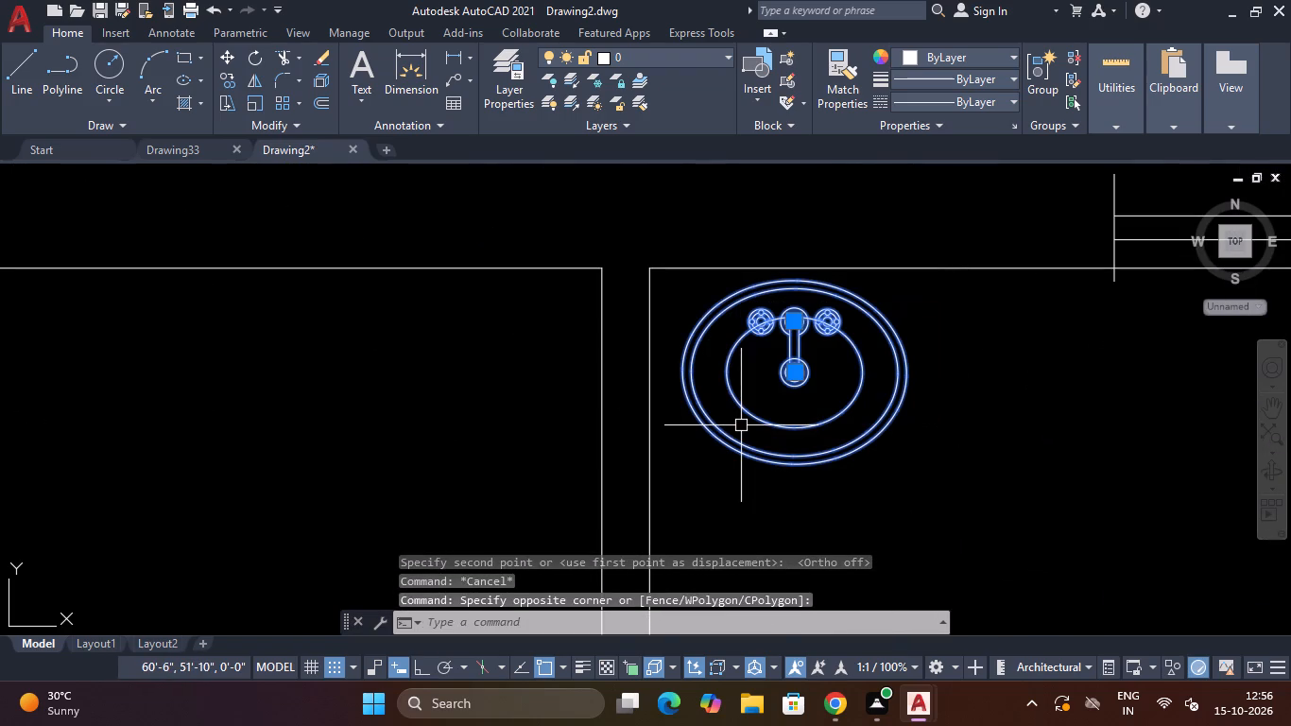
type("M")
key("space")
left_click(793, 378)
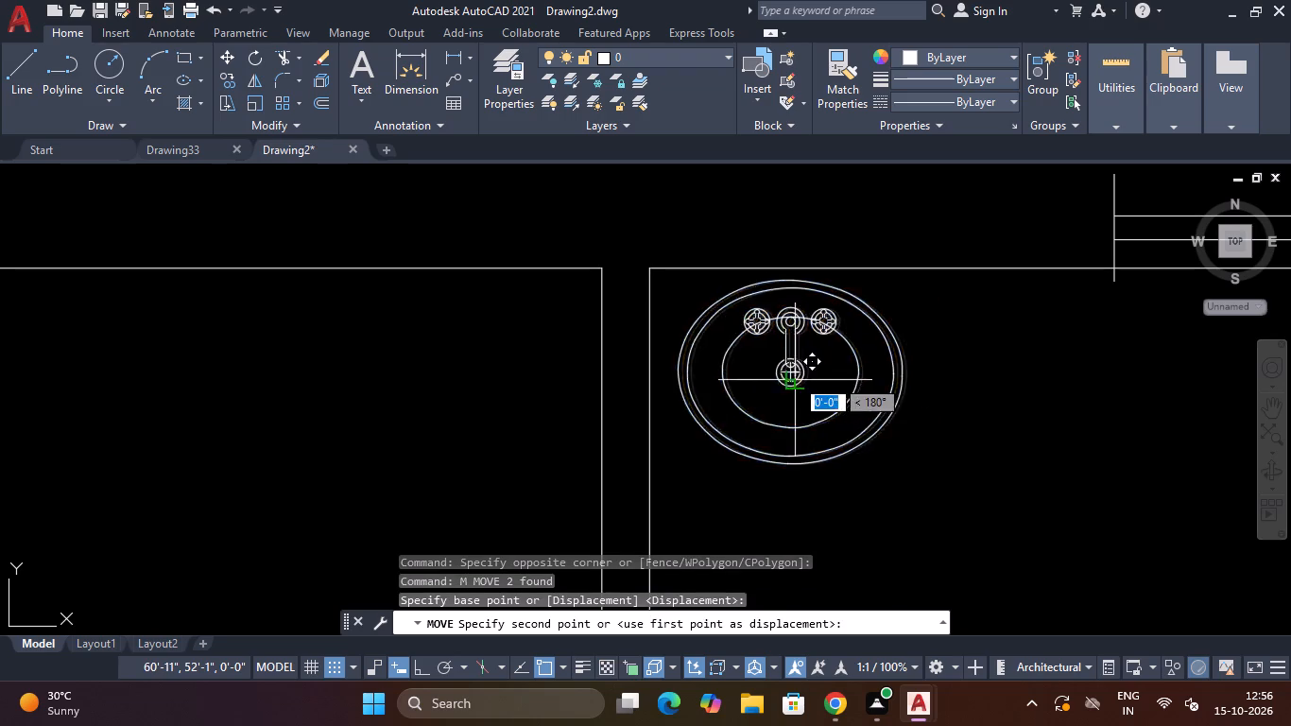
scroll(795, 378, "down", 5)
scroll(786, 477, "down", 7)
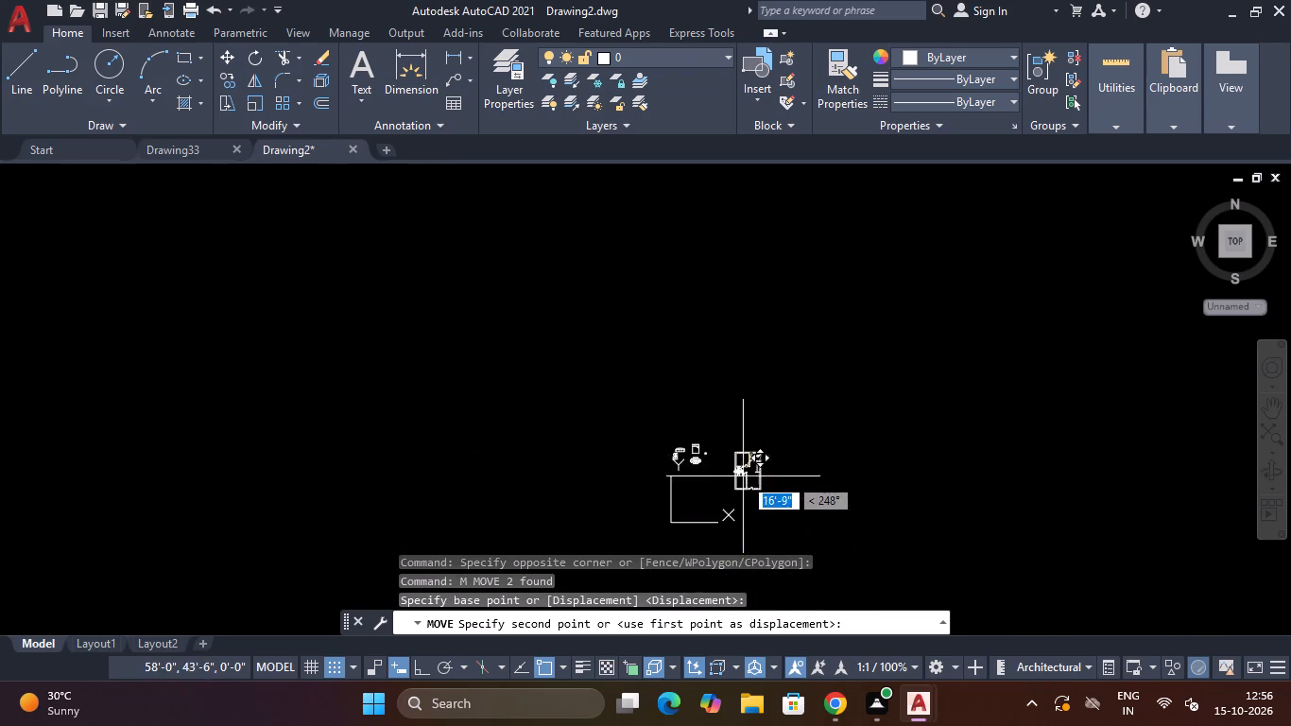
scroll(743, 480, "up", 5)
scroll(724, 391, "up", 4)
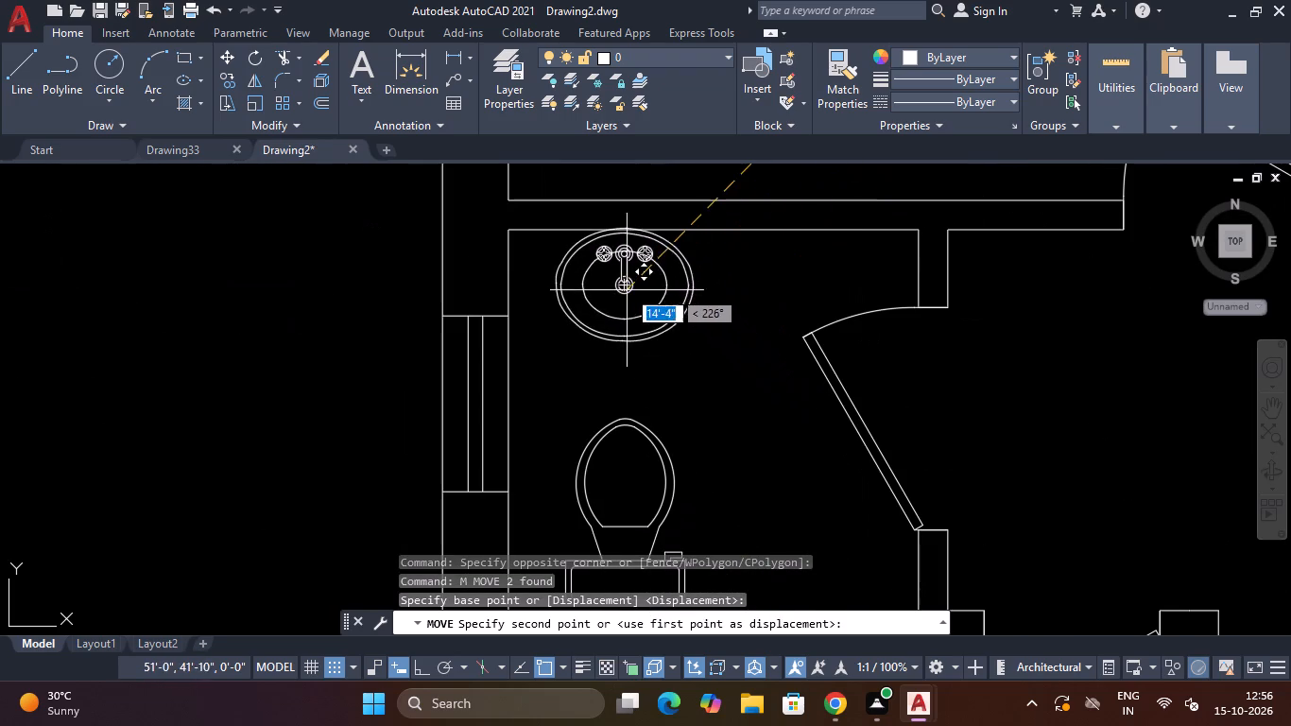
scroll(603, 298, "up", 2)
left_click(603, 298)
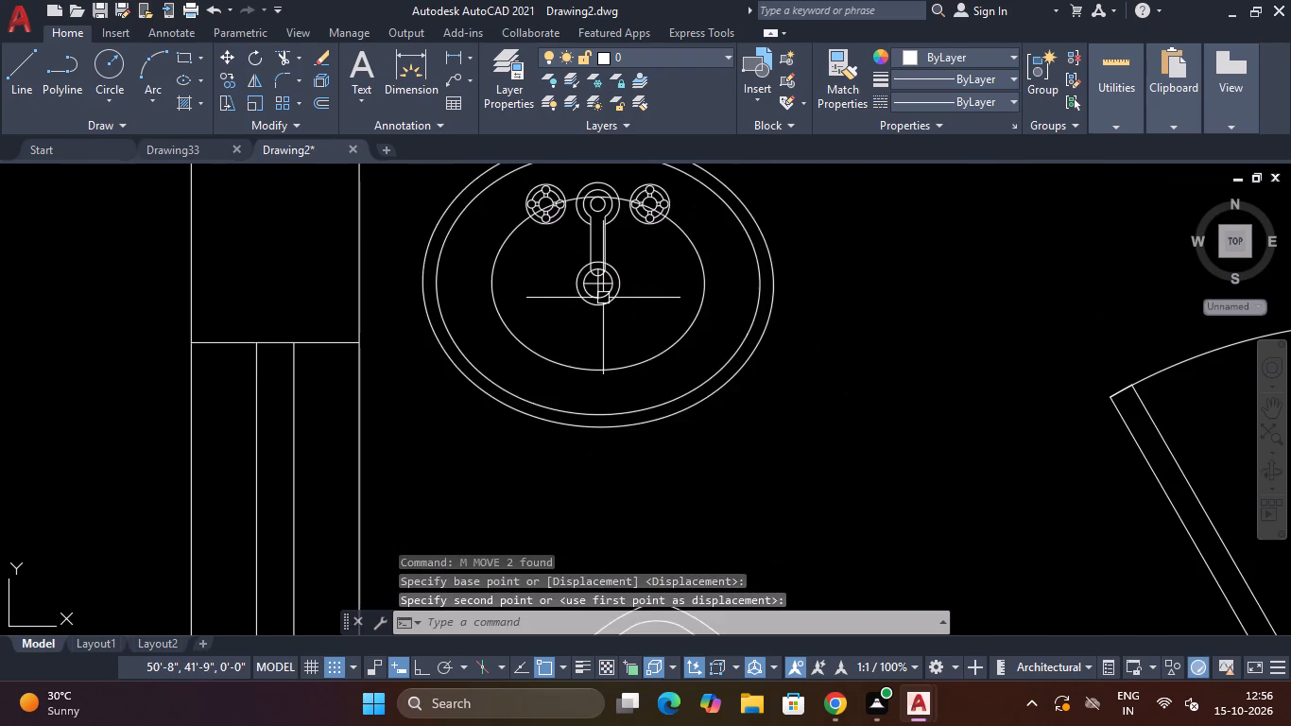
scroll(603, 298, "down", 3)
key("Escape")
Scale the washbasin in the small left-side room down to roughly 60% about a point on its lower-left rim.
left_click_drag(669, 266, 658, 272)
left_click(582, 313)
type("SC")
key("space")
scroll(555, 330, "up", 2)
left_click(586, 296)
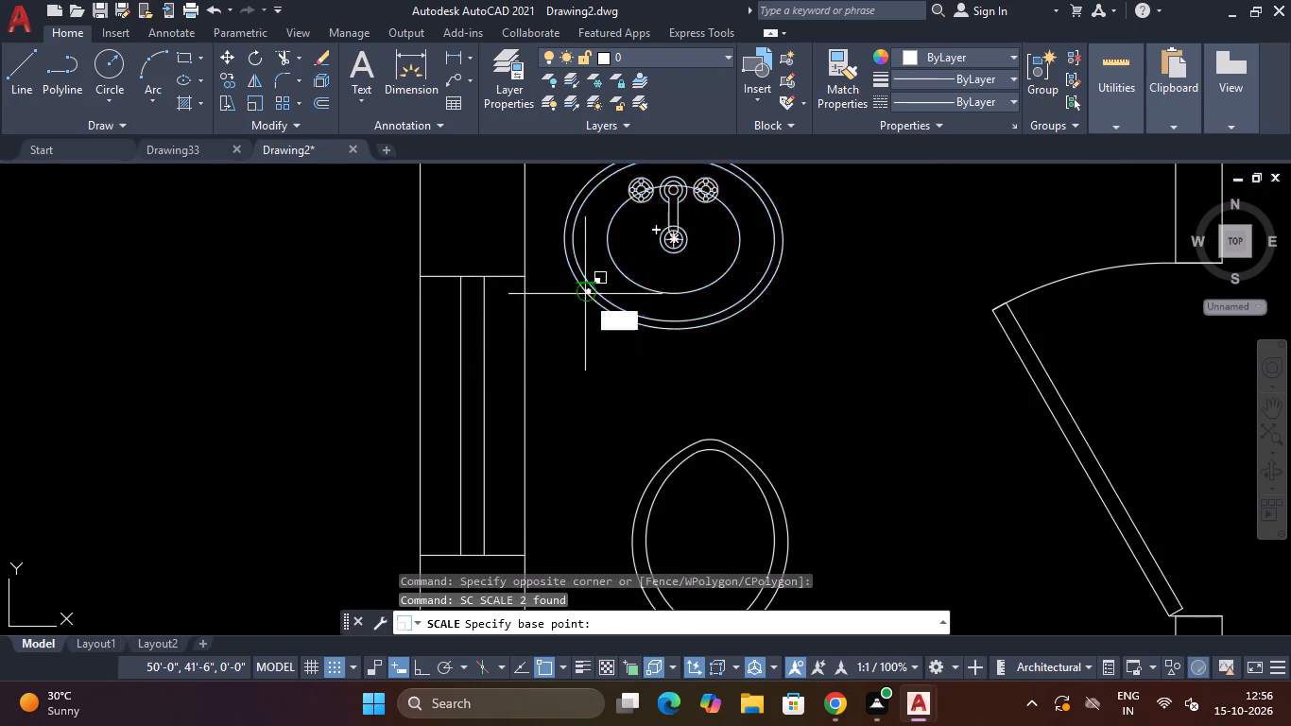
left_click(644, 259)
Move the reduced washbasin into the upper-left corner of the small left-side room.
left_click(697, 216)
left_click(624, 317)
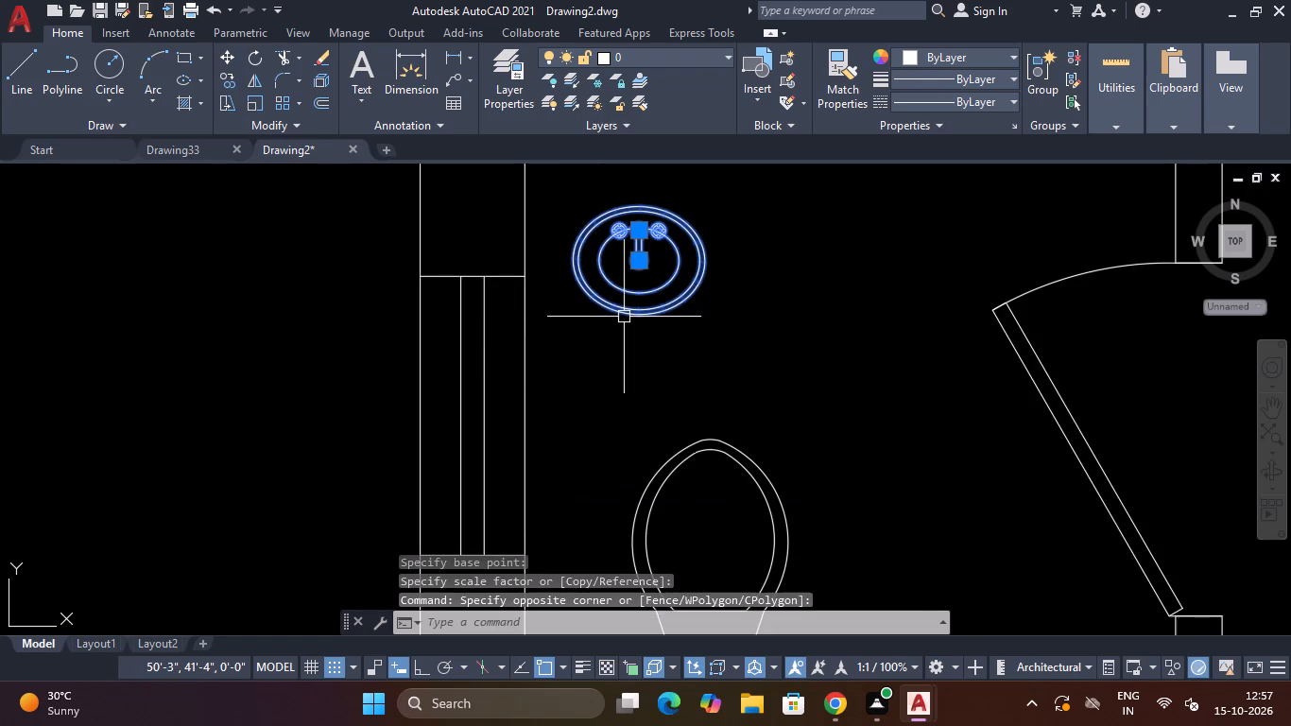
type("M")
key("space")
left_click(640, 266)
scroll(640, 266, "down", 3)
scroll(637, 267, "up", 1)
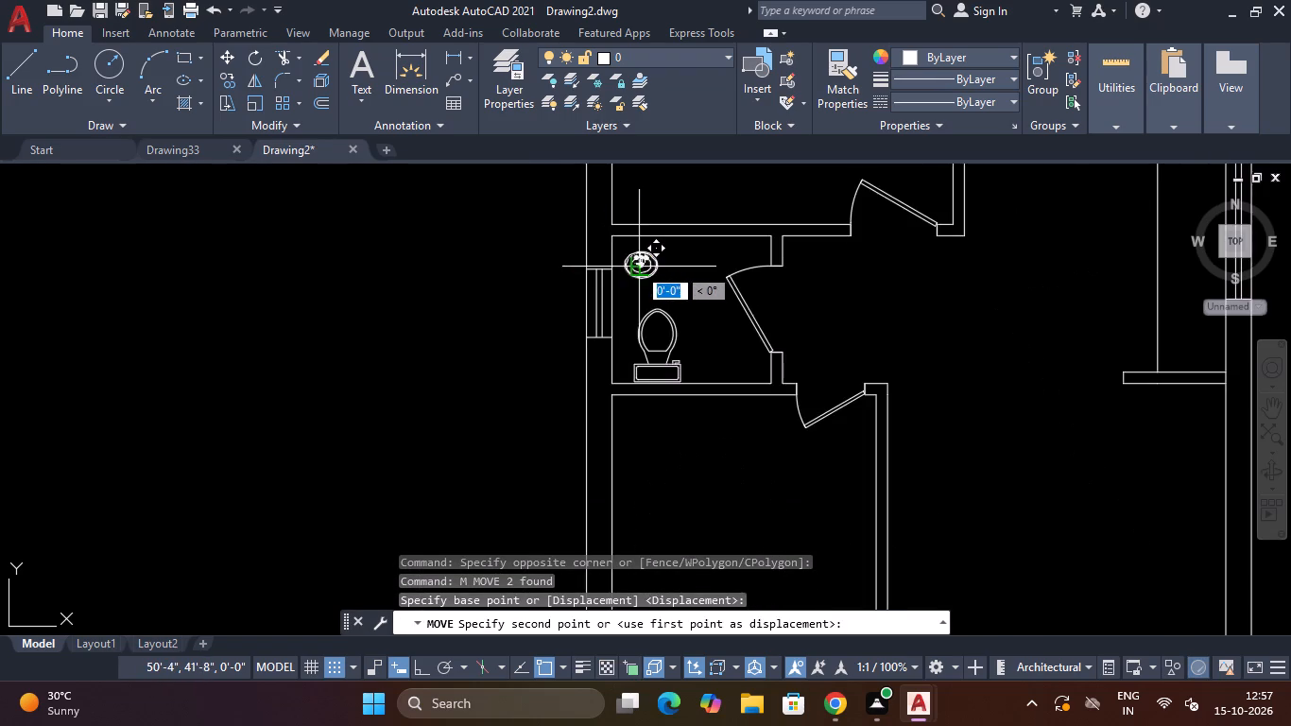
scroll(637, 267, "up", 2)
scroll(629, 253, "down", 2)
left_click(619, 233)
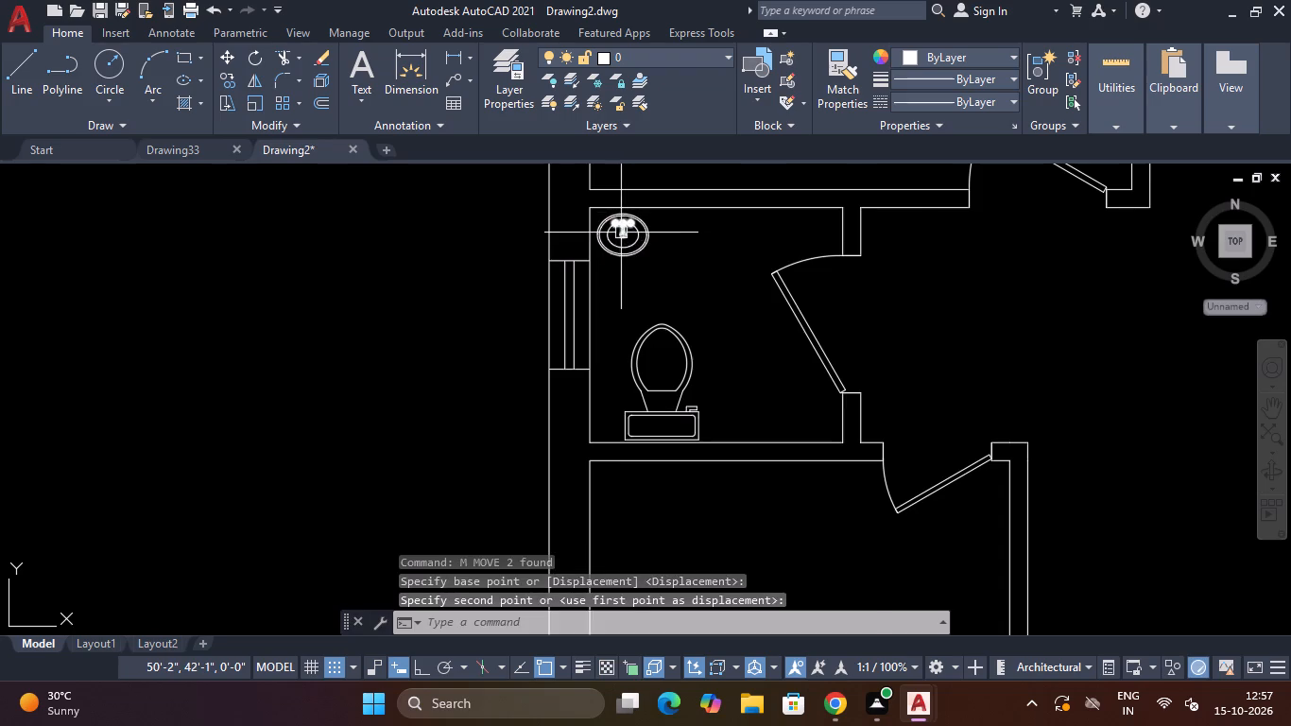
scroll(621, 233, "down", 1)
key("Escape")
key("Escape")
key("Escape")
Rotate the stove and the double sink together 270° about the stove's upper-right corner with Ortho on.
scroll(611, 266, "down", 2)
scroll(530, 310, "down", 4)
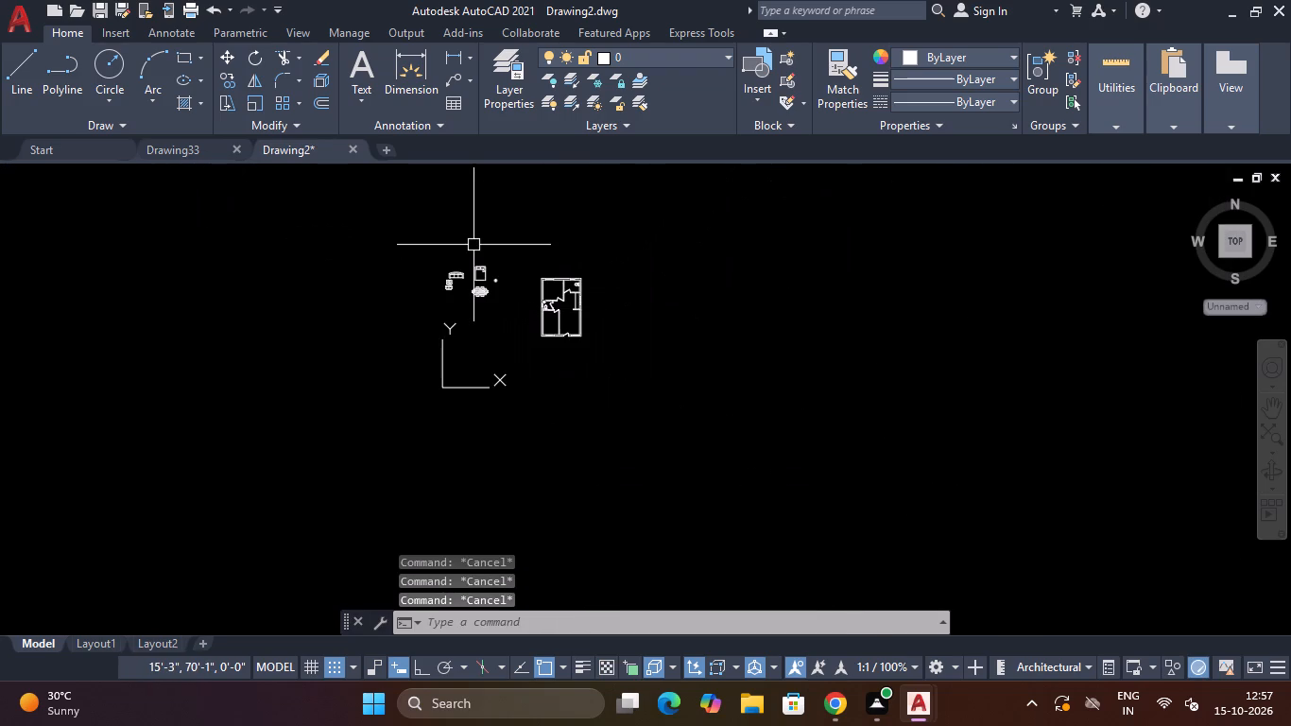
key("Escape")
key("Escape")
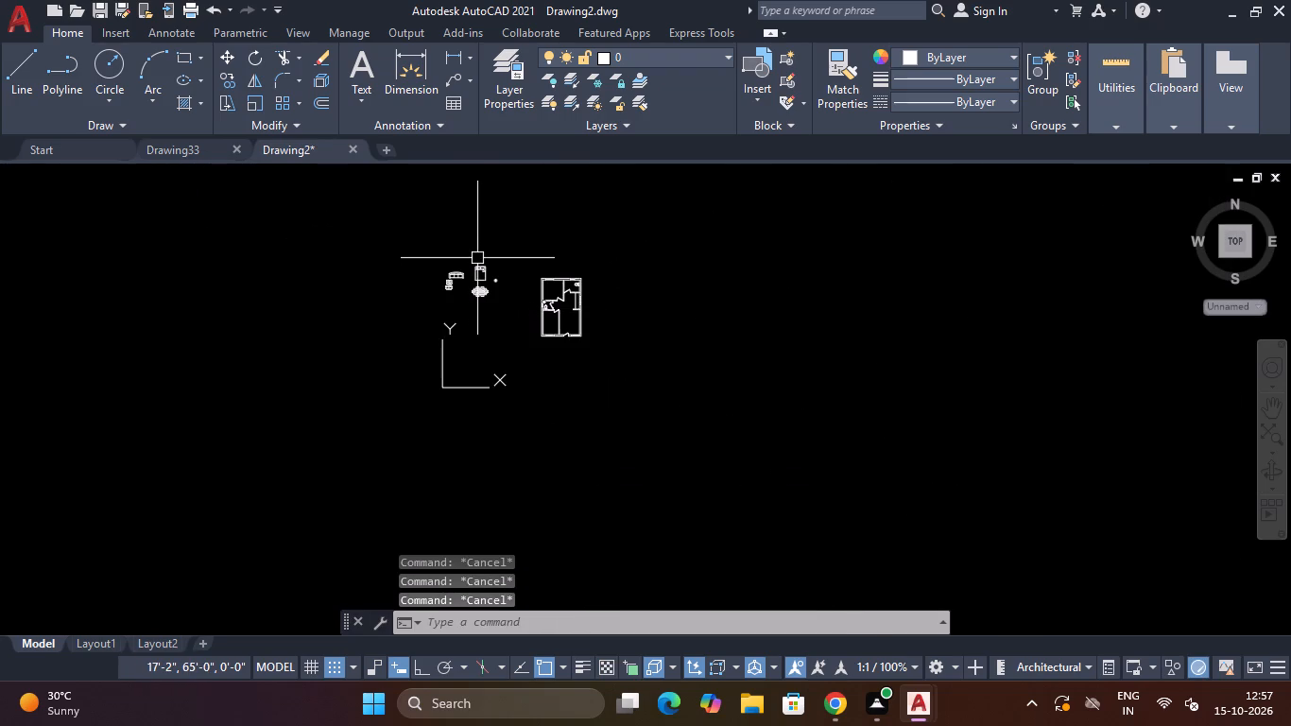
scroll(472, 293, "up", 3)
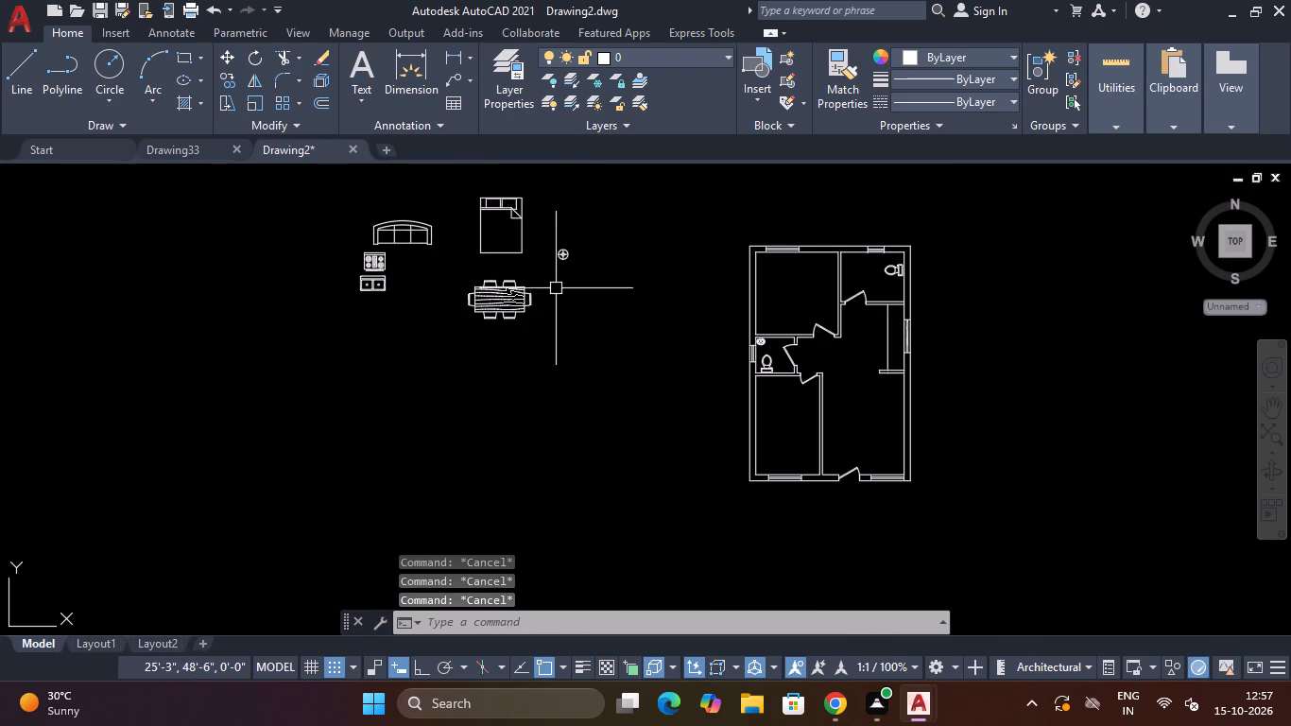
key("Escape")
key("Escape")
scroll(372, 234, "up", 3)
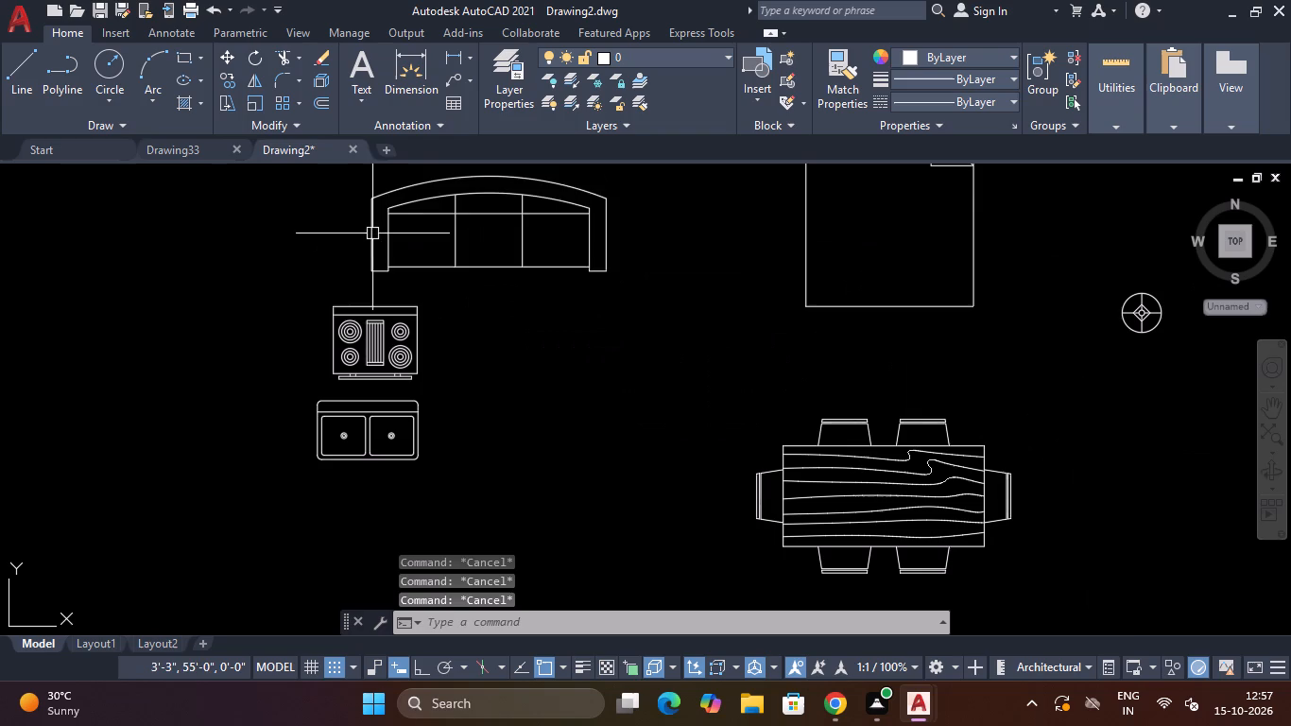
left_click(452, 302)
left_click(306, 473)
type("RO")
key("Return")
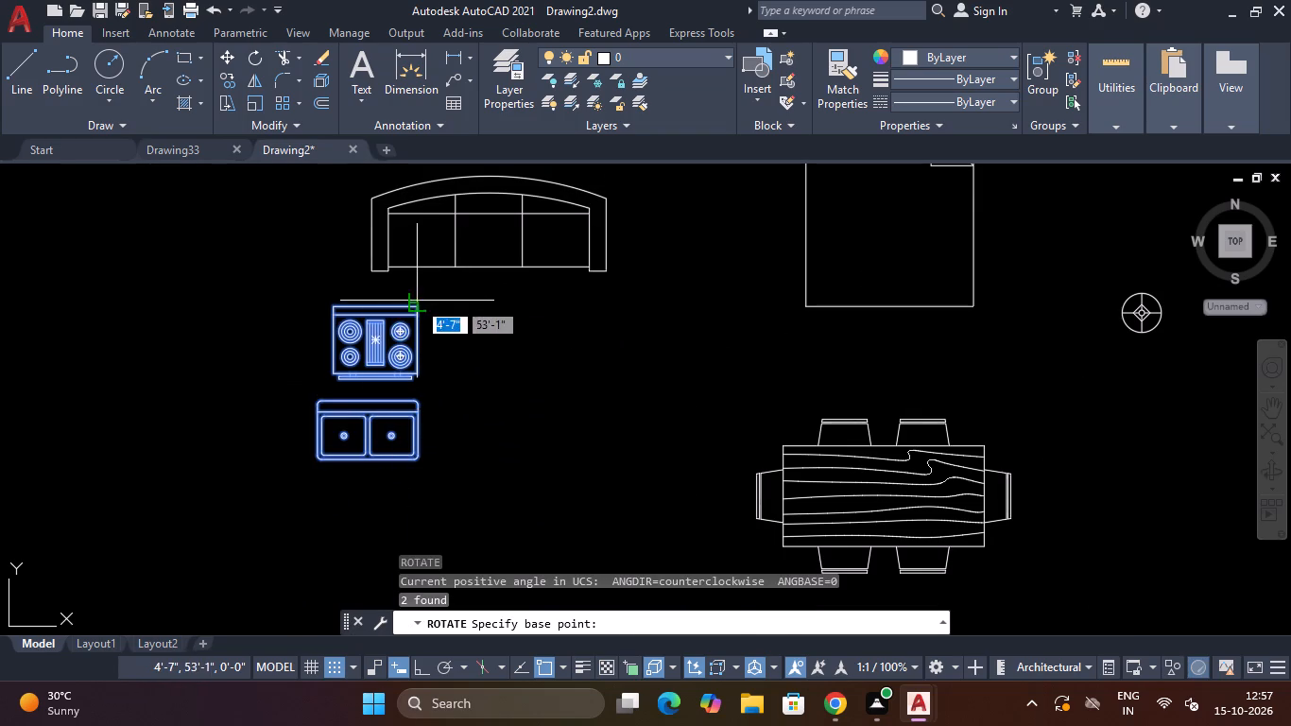
left_click(417, 302)
key("F8")
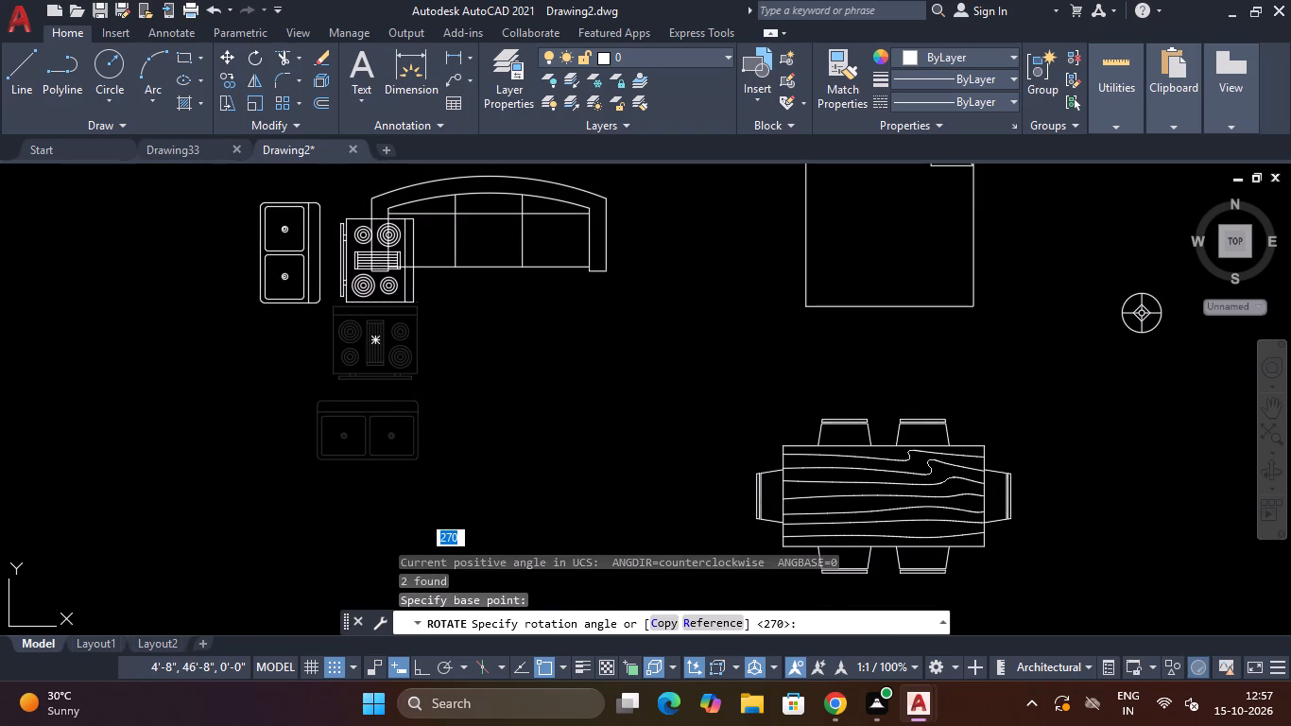
left_click(422, 488)
Move the rotated stove with Ortho off onto the upper end of the kitchen counter, against the right exterior wall.
scroll(434, 282, "up", 3)
left_click(434, 282)
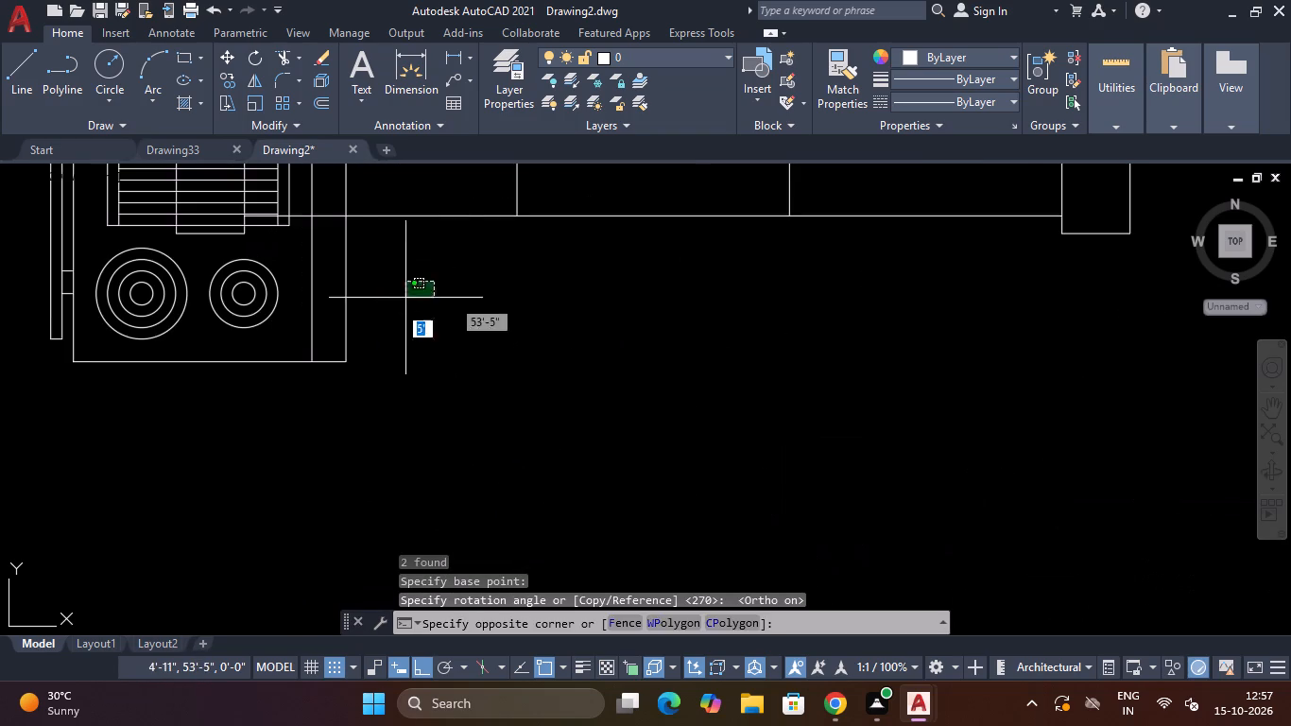
left_click(229, 370)
scroll(229, 370, "down", 3)
key("m")
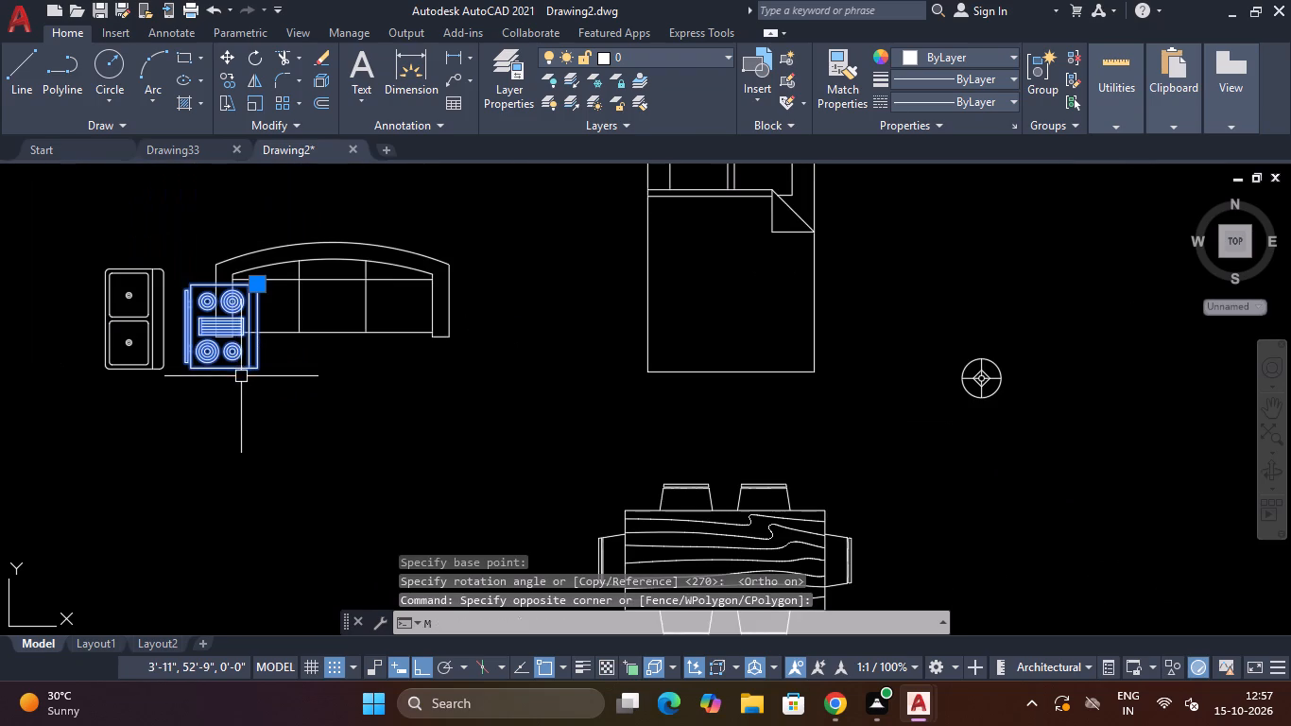
key("space")
left_click(214, 330)
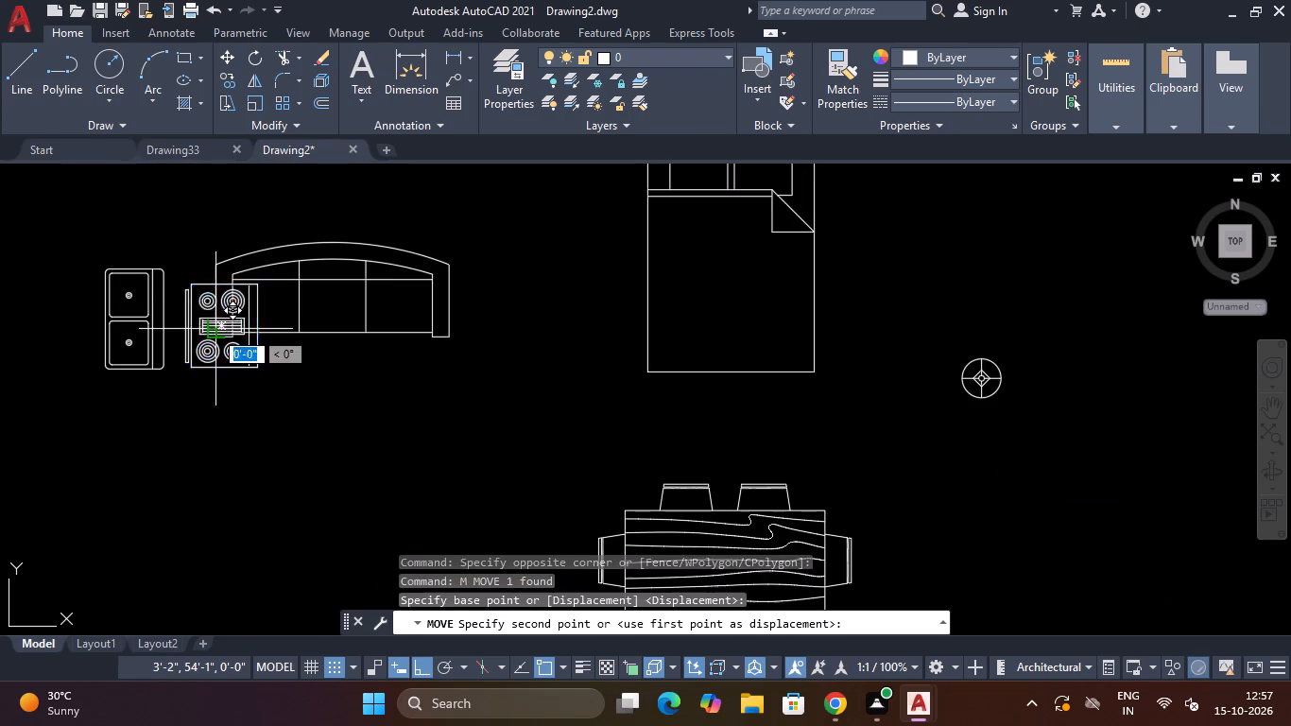
scroll(311, 358, "down", 3)
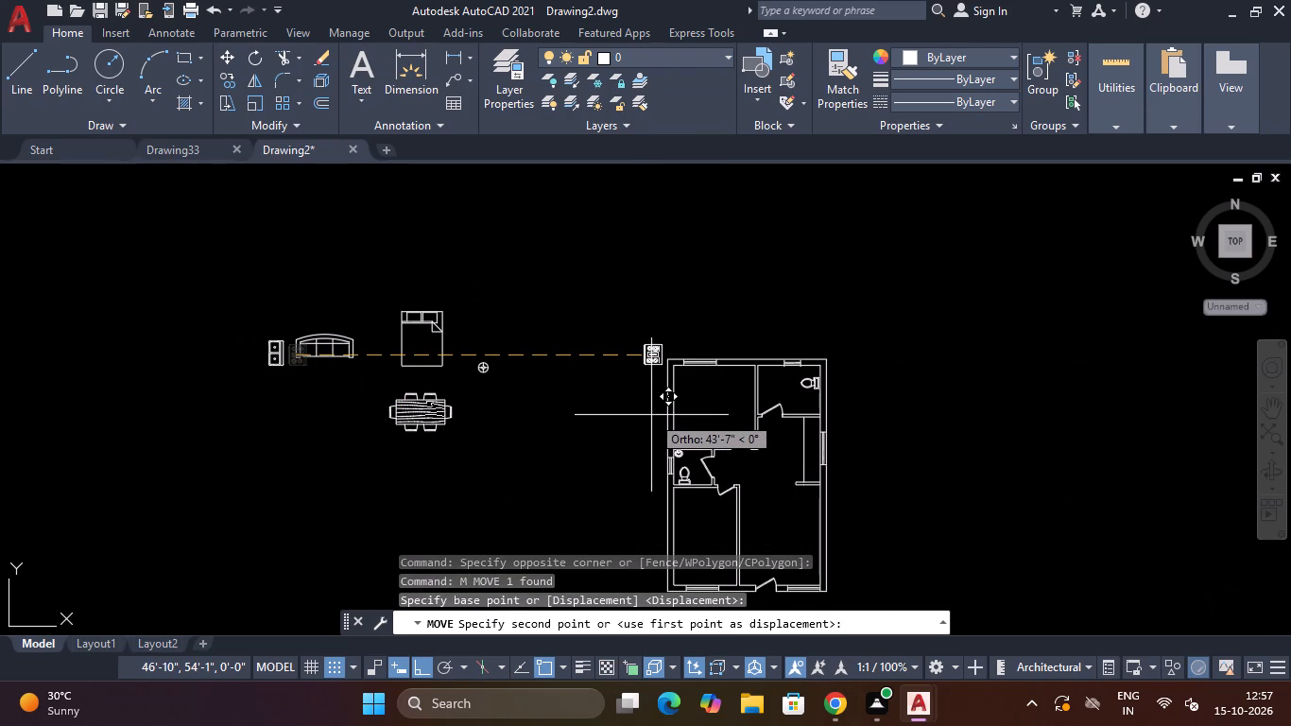
key("F8")
scroll(807, 436, "up", 2)
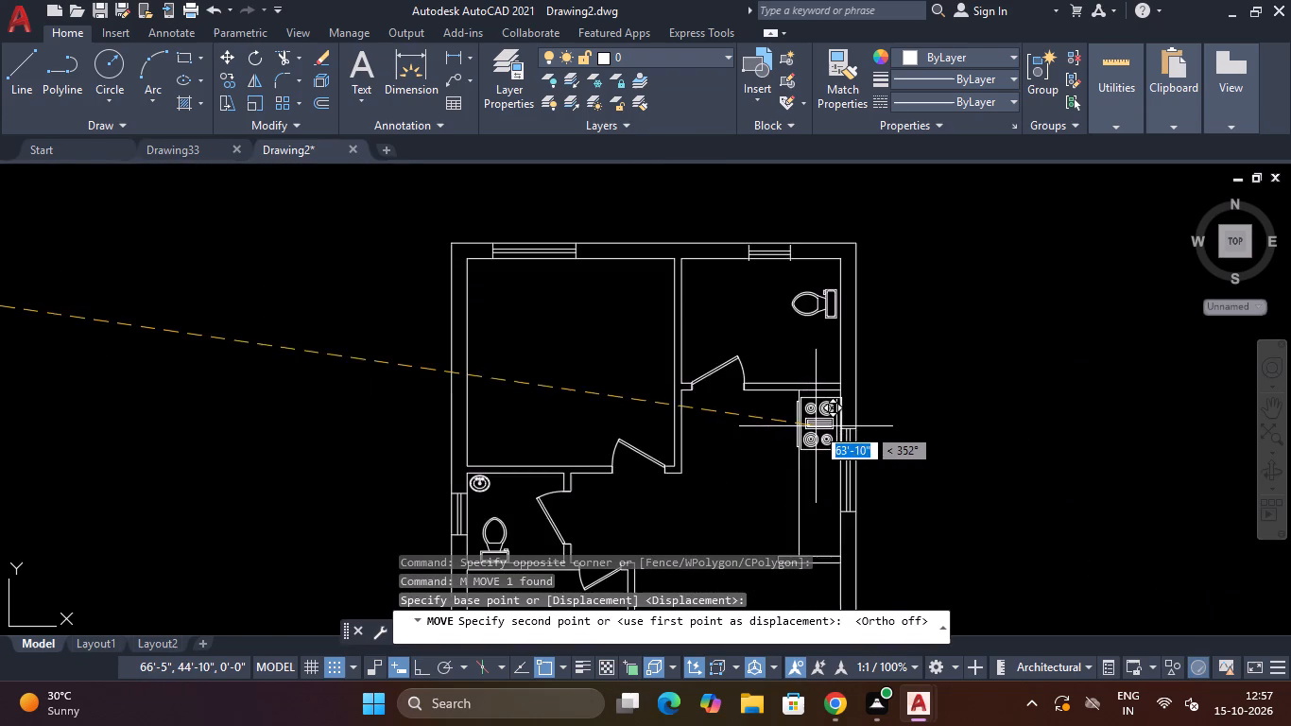
scroll(816, 426, "up", 3)
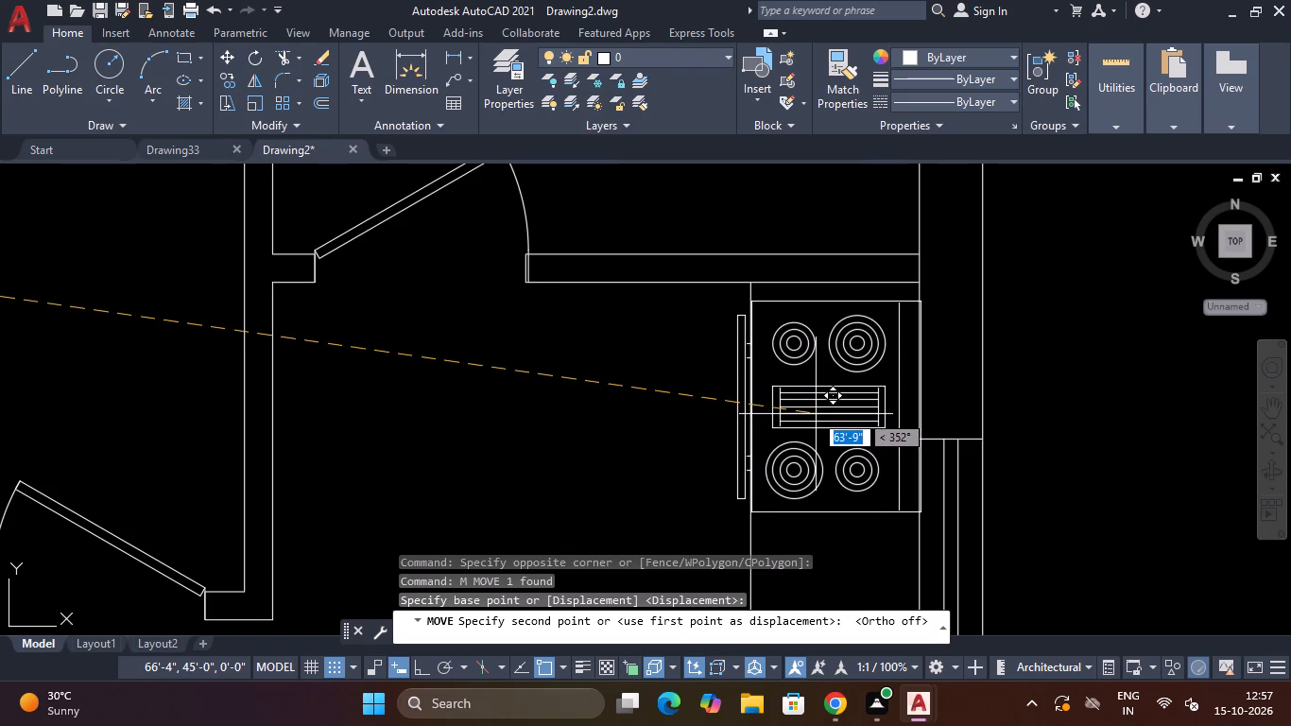
left_click(812, 413)
Move the rotated double sink onto the kitchen counter below the stove, just above the short partition.
scroll(1022, 319, "down", 4)
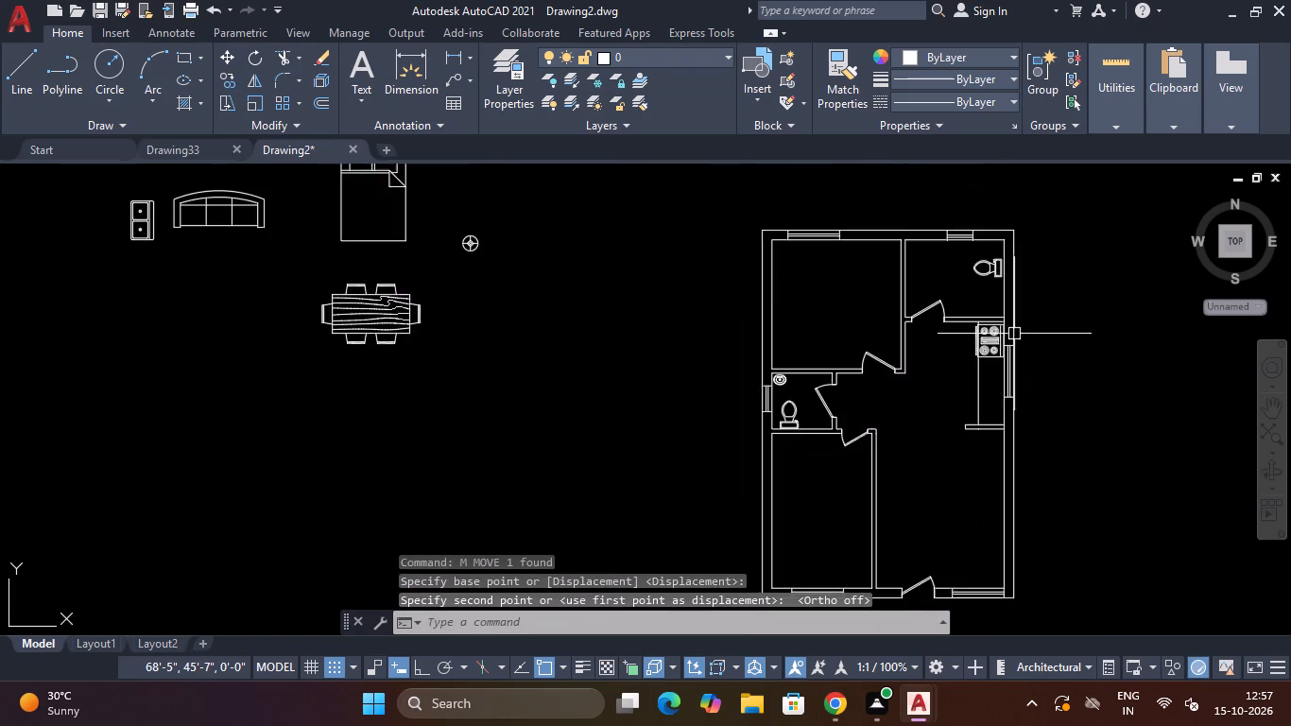
scroll(1010, 334, "down", 2)
scroll(671, 278, "up", 4)
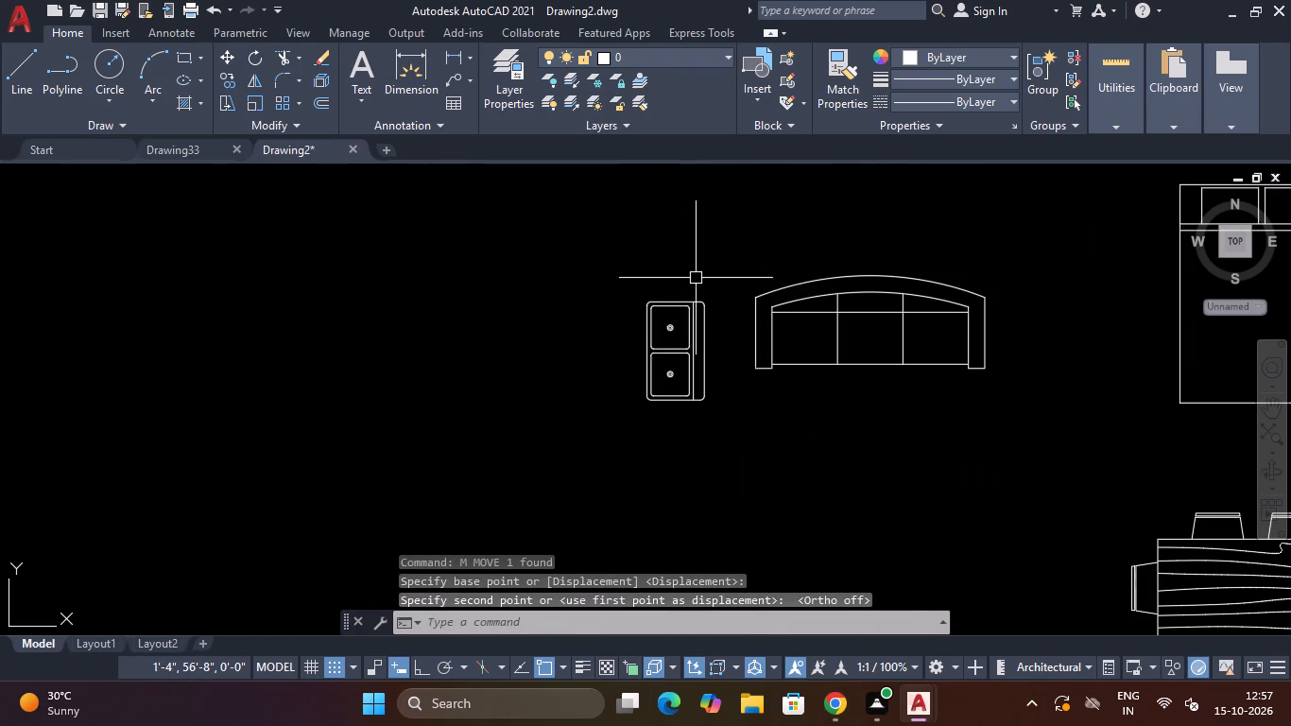
left_click(713, 271)
left_click(645, 431)
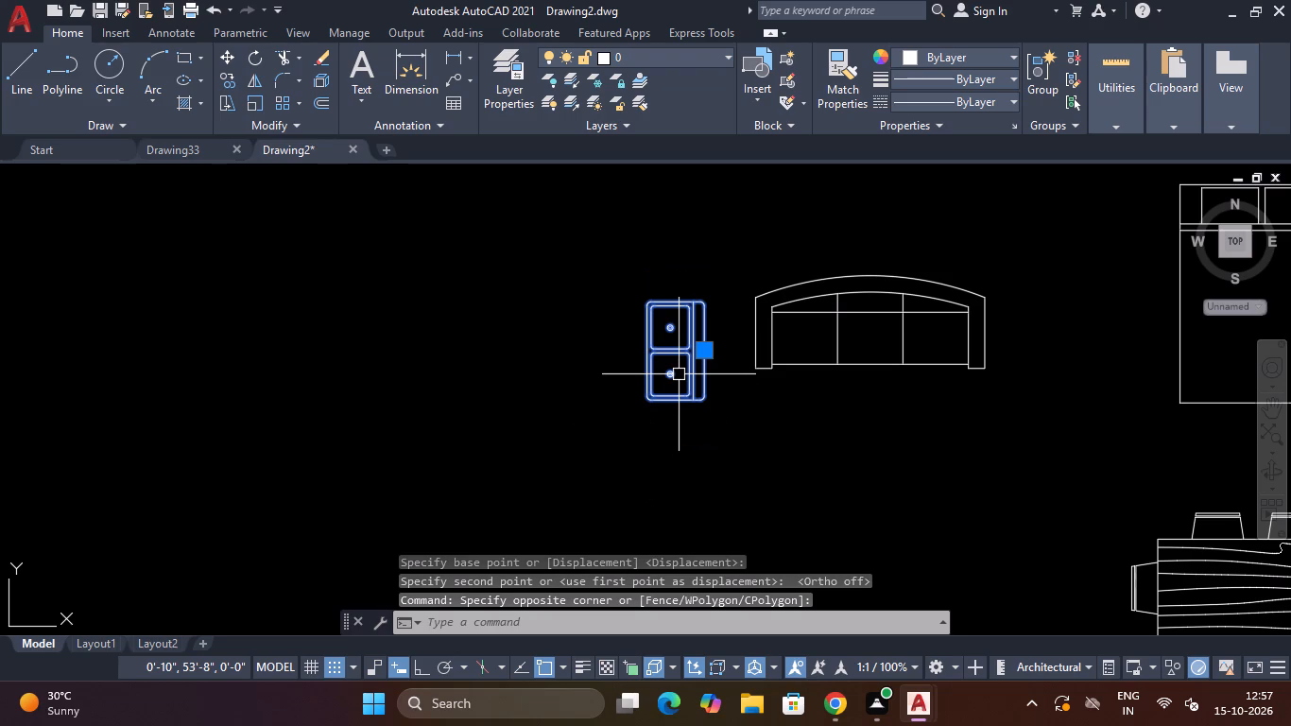
type("M")
key("space")
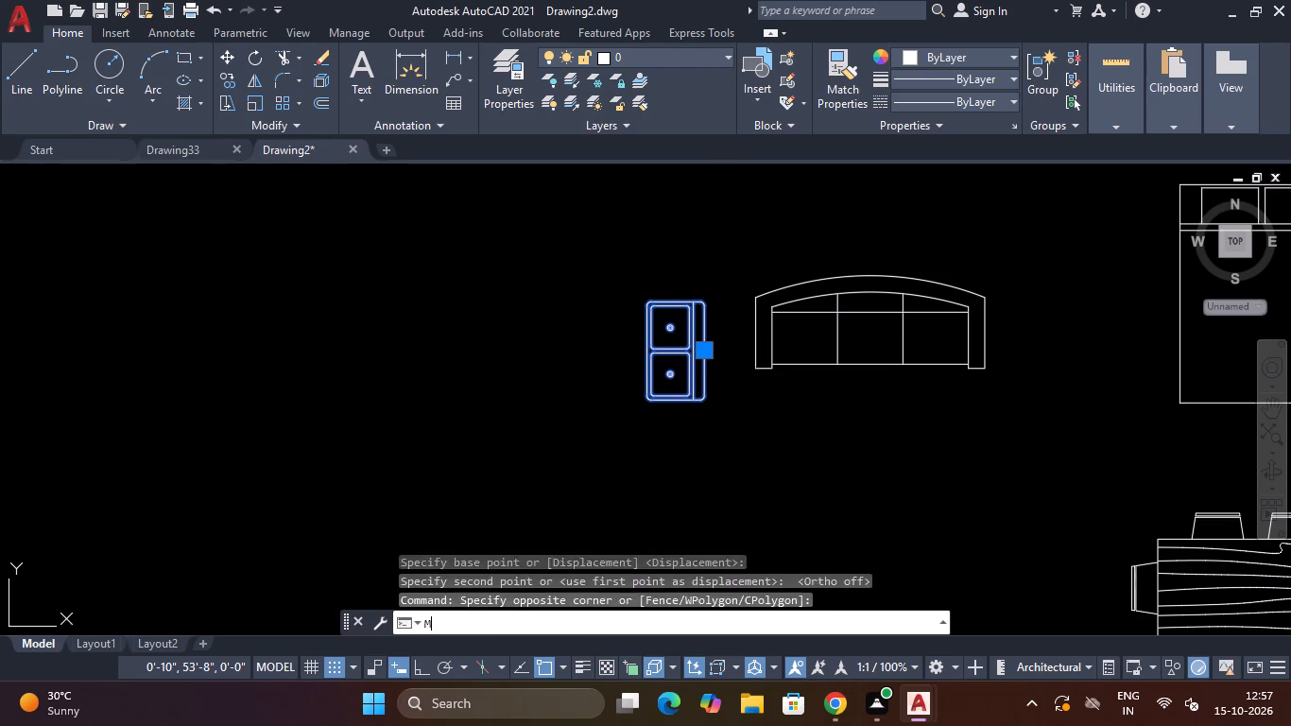
left_click(675, 341)
scroll(675, 341, "down", 6)
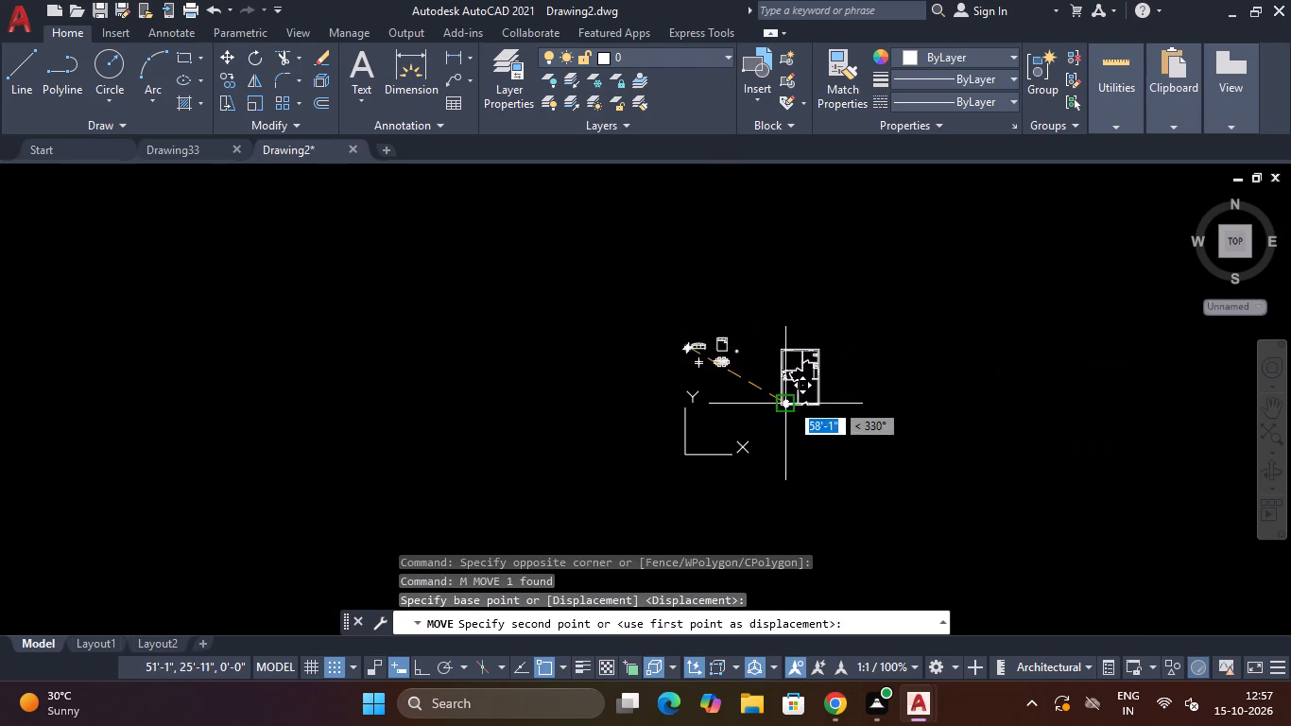
scroll(829, 384, "up", 7)
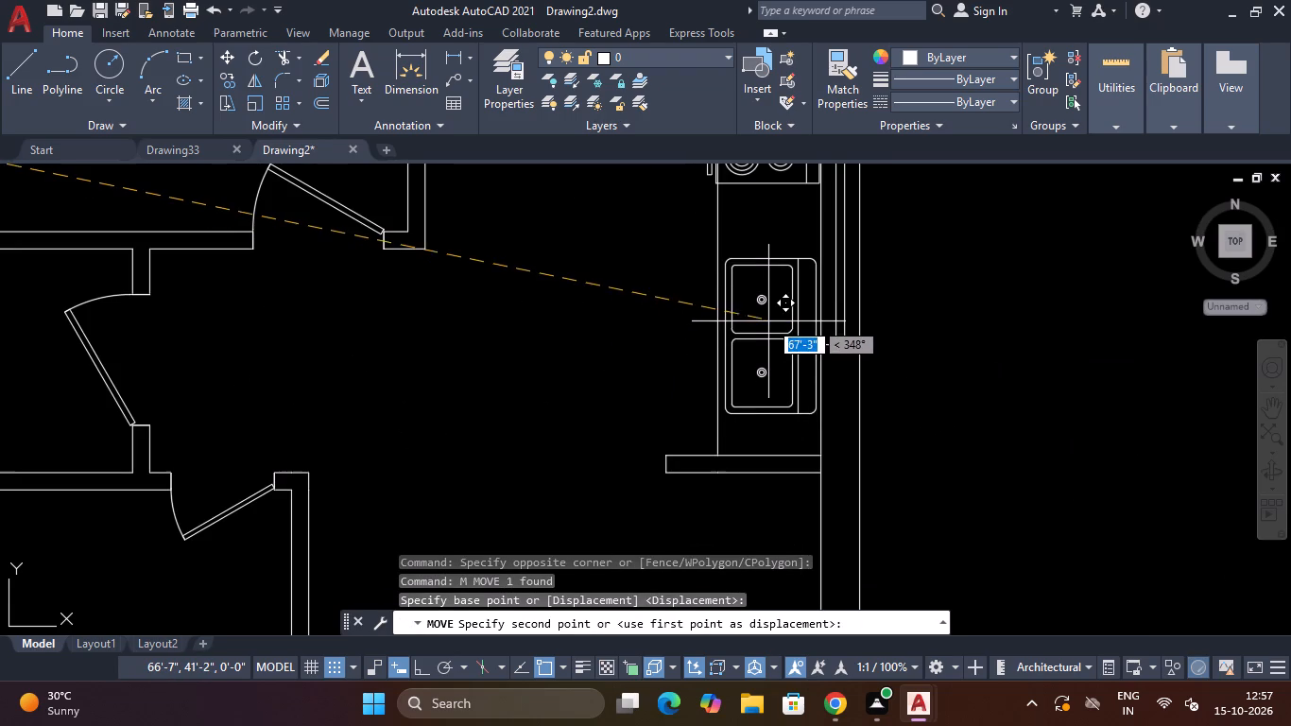
left_click(768, 320)
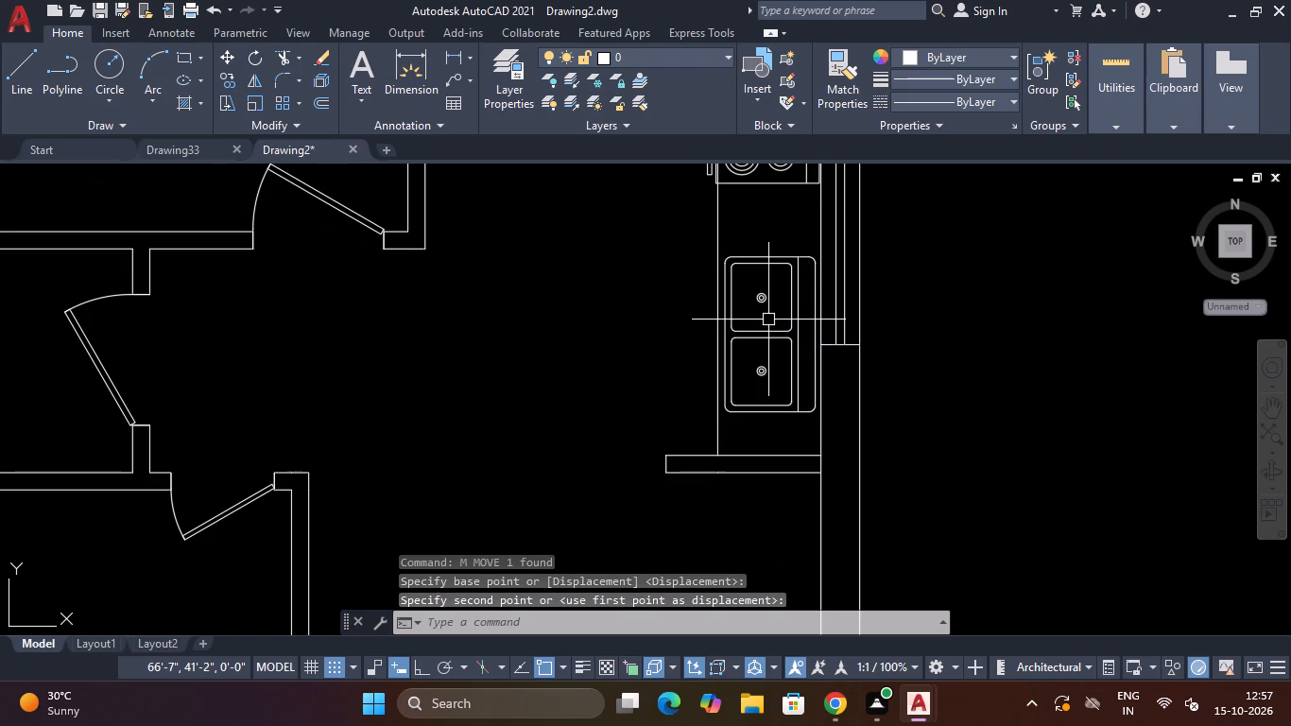
key("Escape")
key("Escape")
key("Escape")
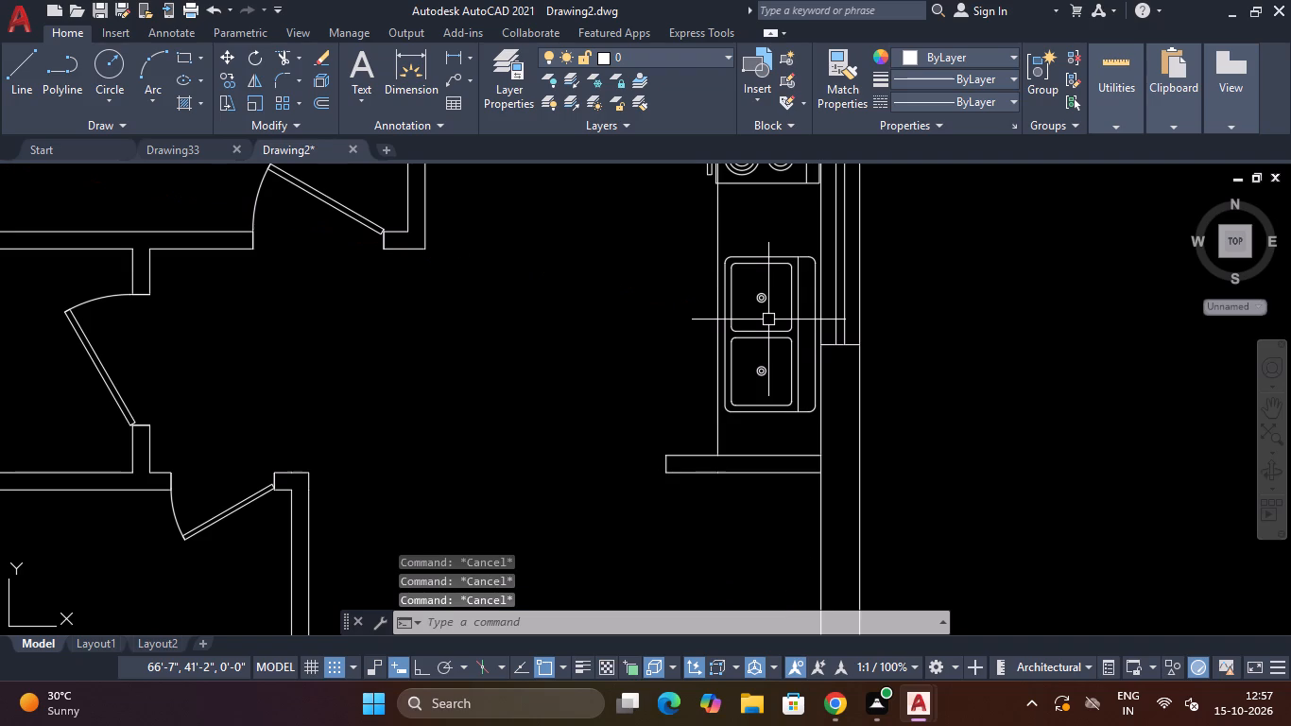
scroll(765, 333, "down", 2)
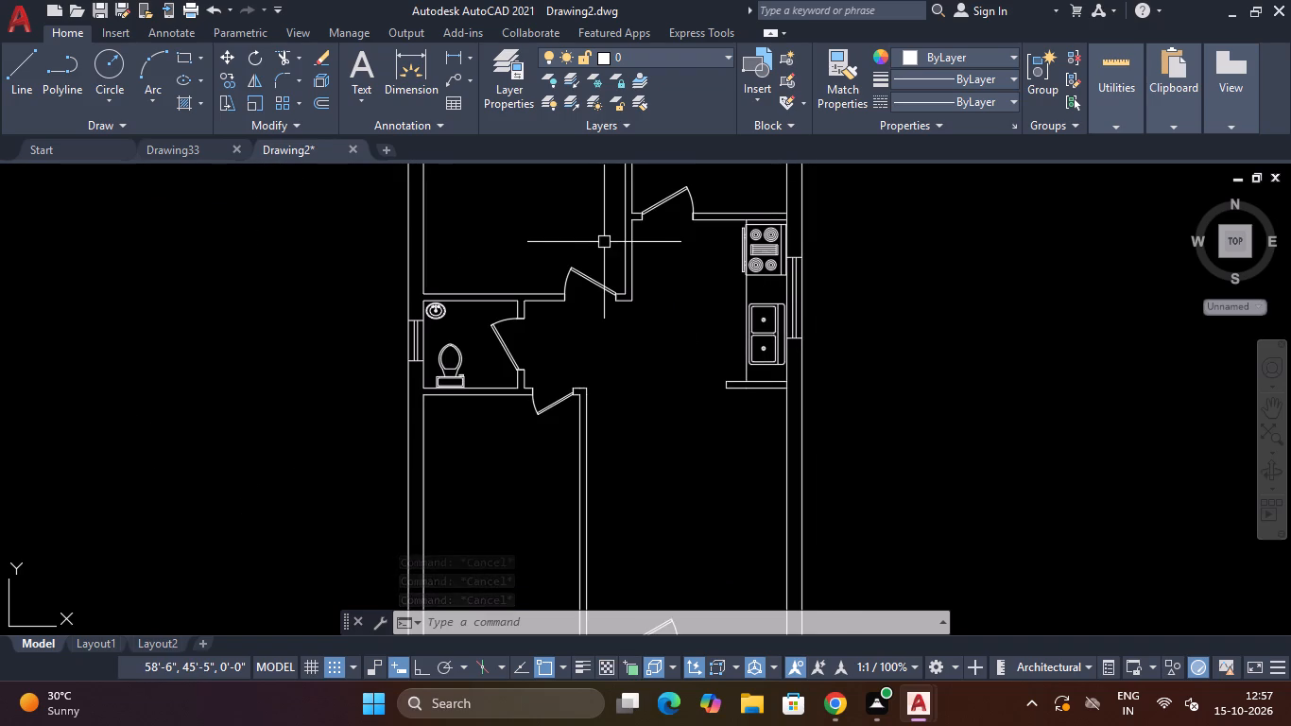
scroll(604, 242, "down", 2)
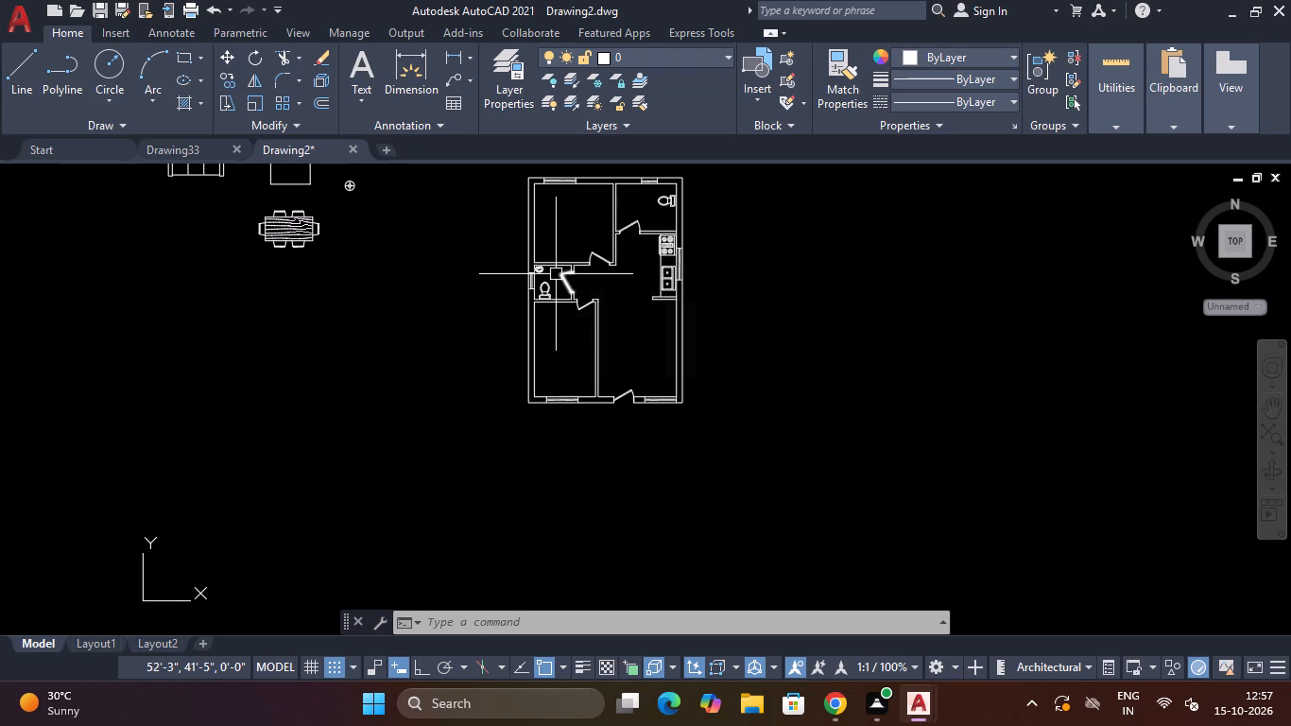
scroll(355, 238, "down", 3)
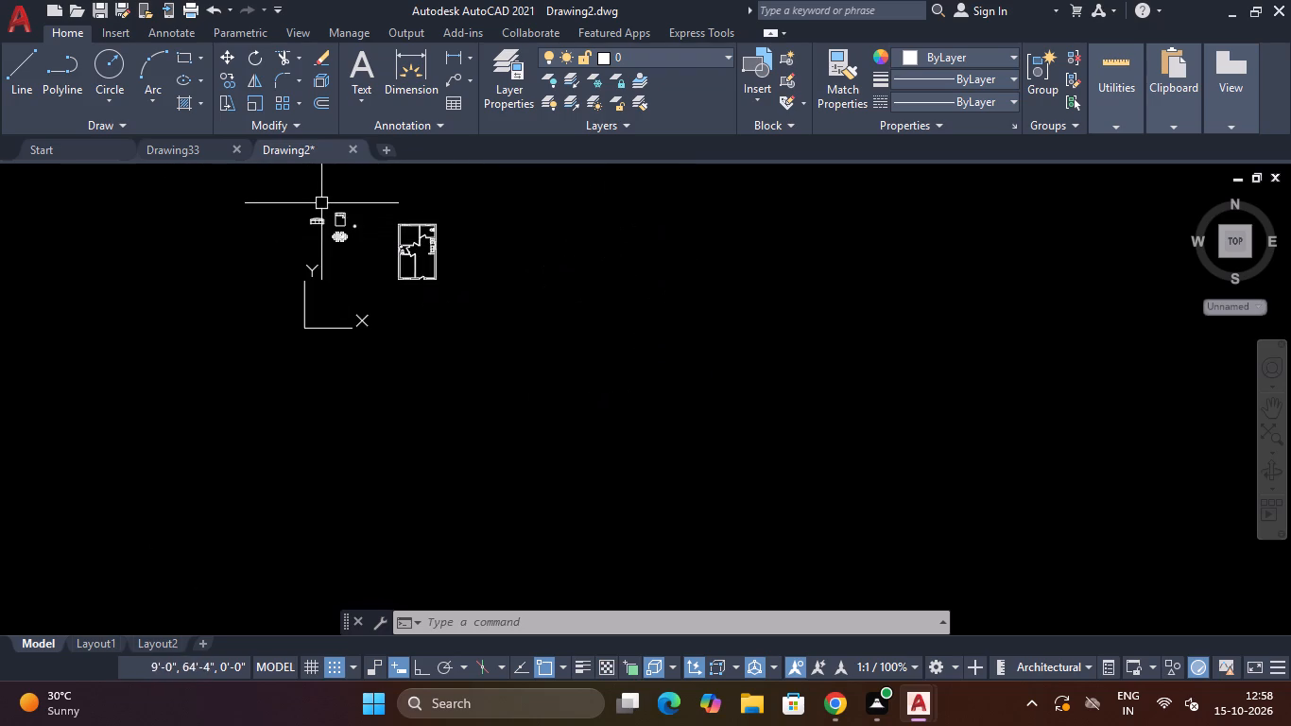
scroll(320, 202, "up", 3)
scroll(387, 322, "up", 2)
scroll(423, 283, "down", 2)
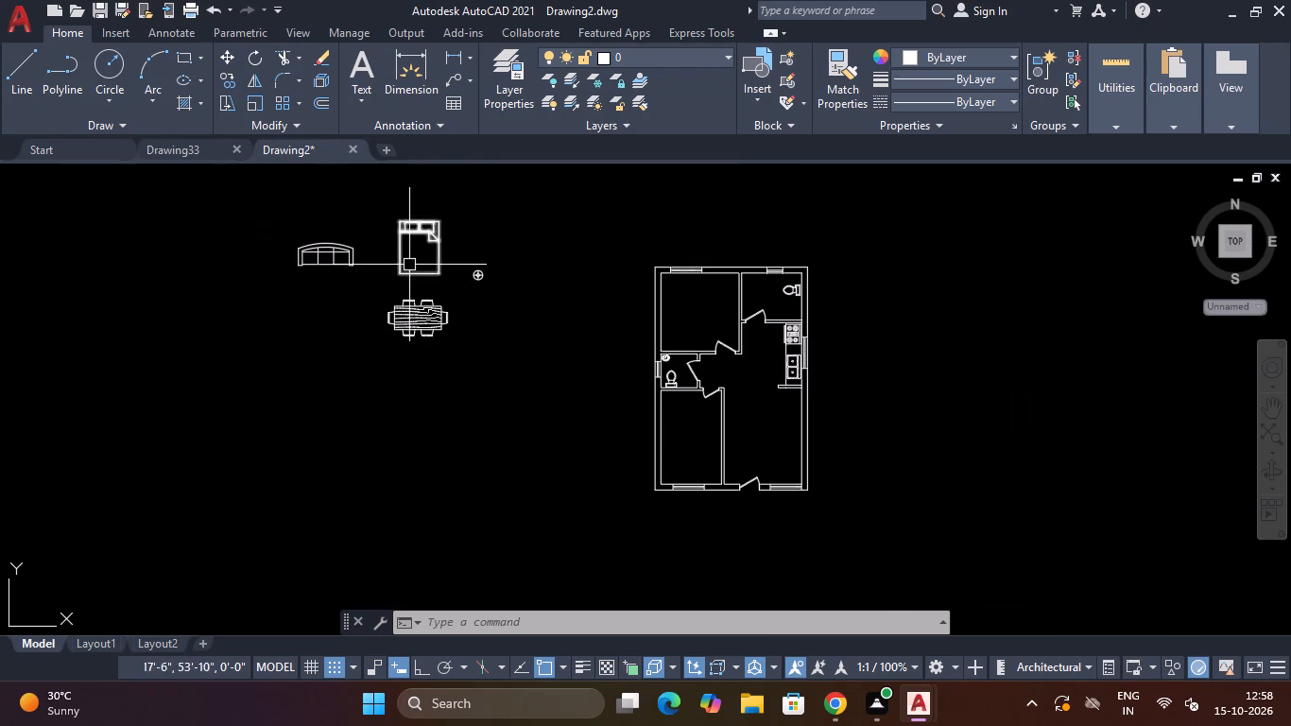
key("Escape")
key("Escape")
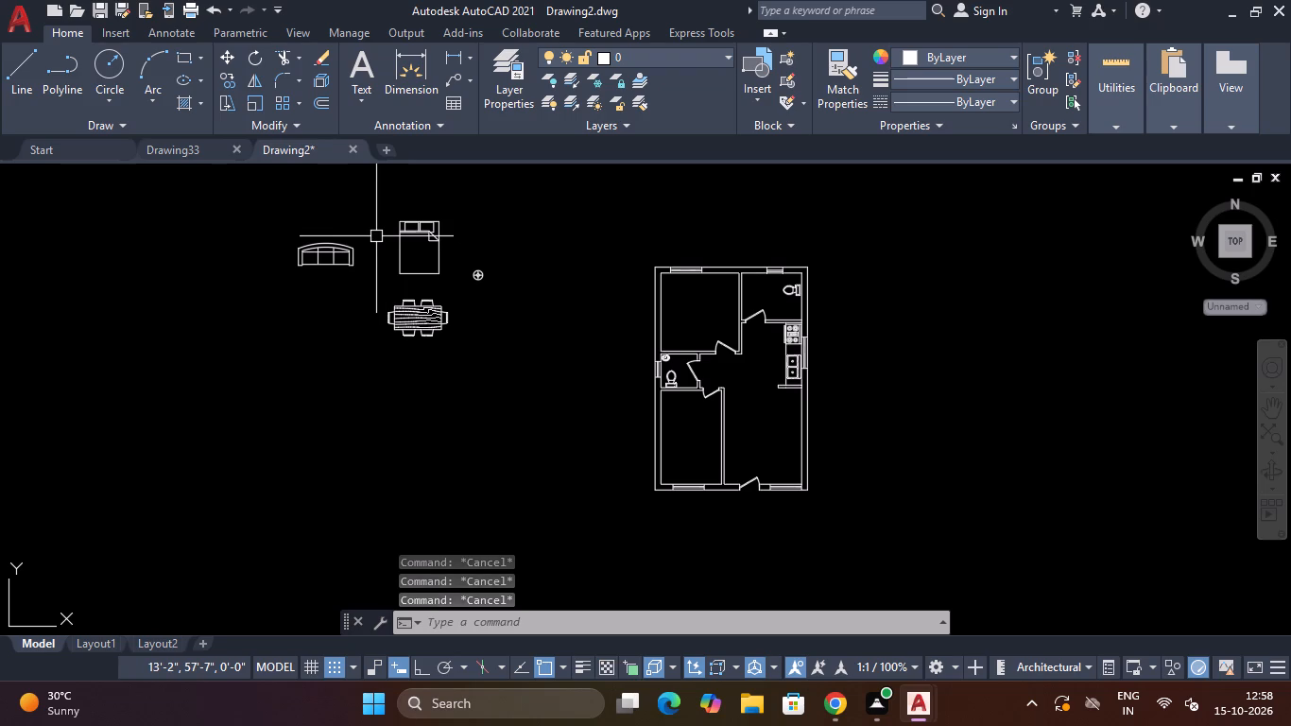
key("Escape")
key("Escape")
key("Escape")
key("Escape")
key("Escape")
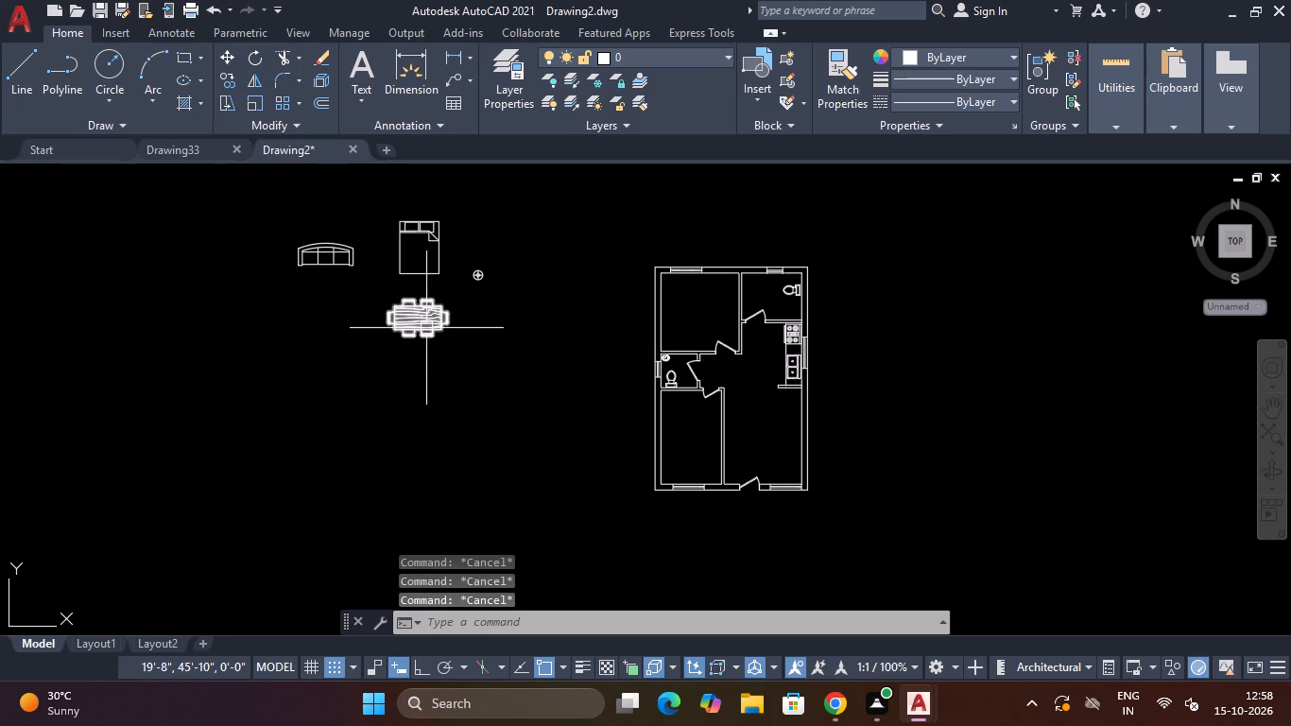
Open the Dining Set - 36 x 72 in. block for editing, erase all wood-grain lines from the tabletop, and save the block.
double_click(426, 320)
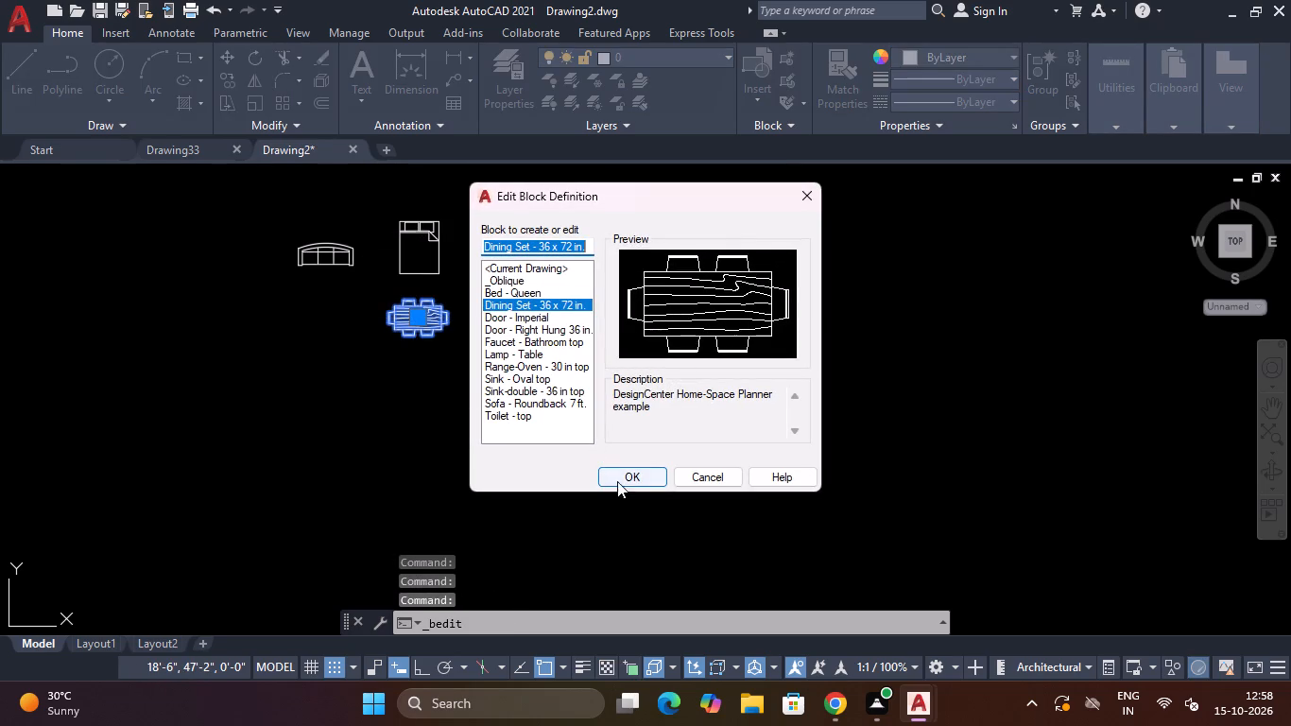
left_click(617, 475)
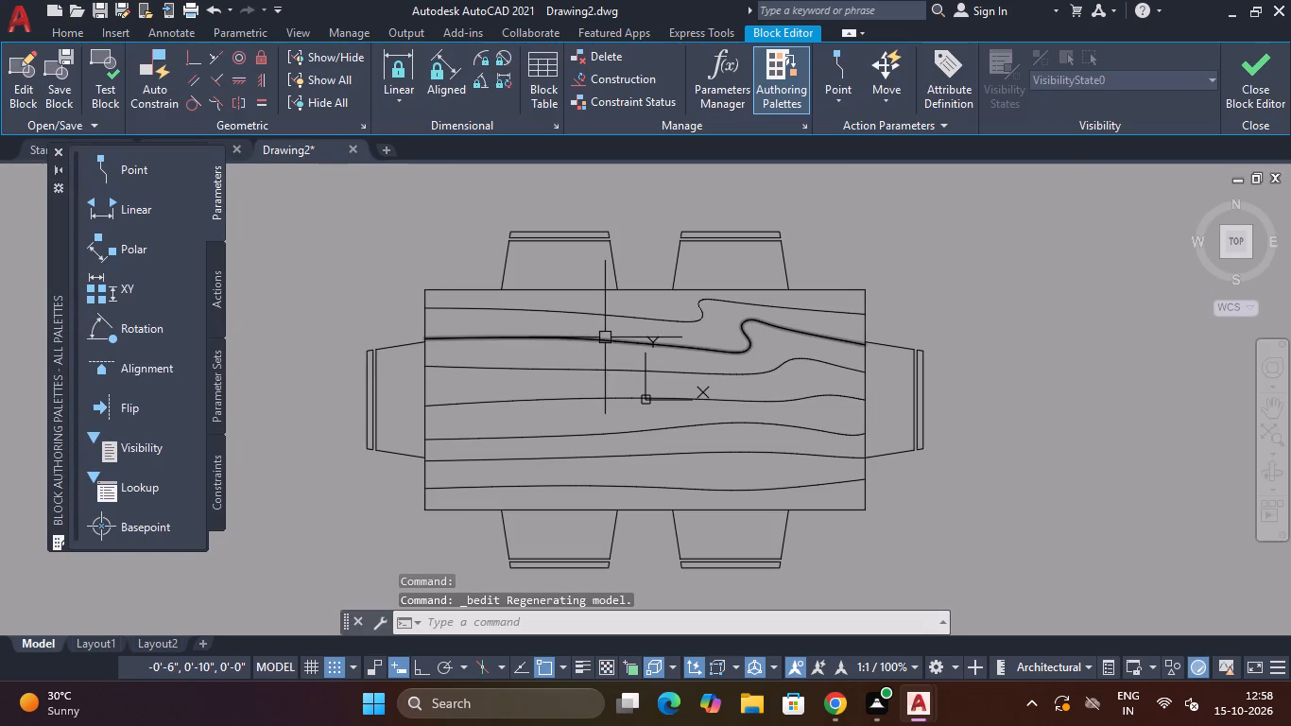
scroll(597, 337, "up", 2)
left_click(614, 236)
left_click(561, 347)
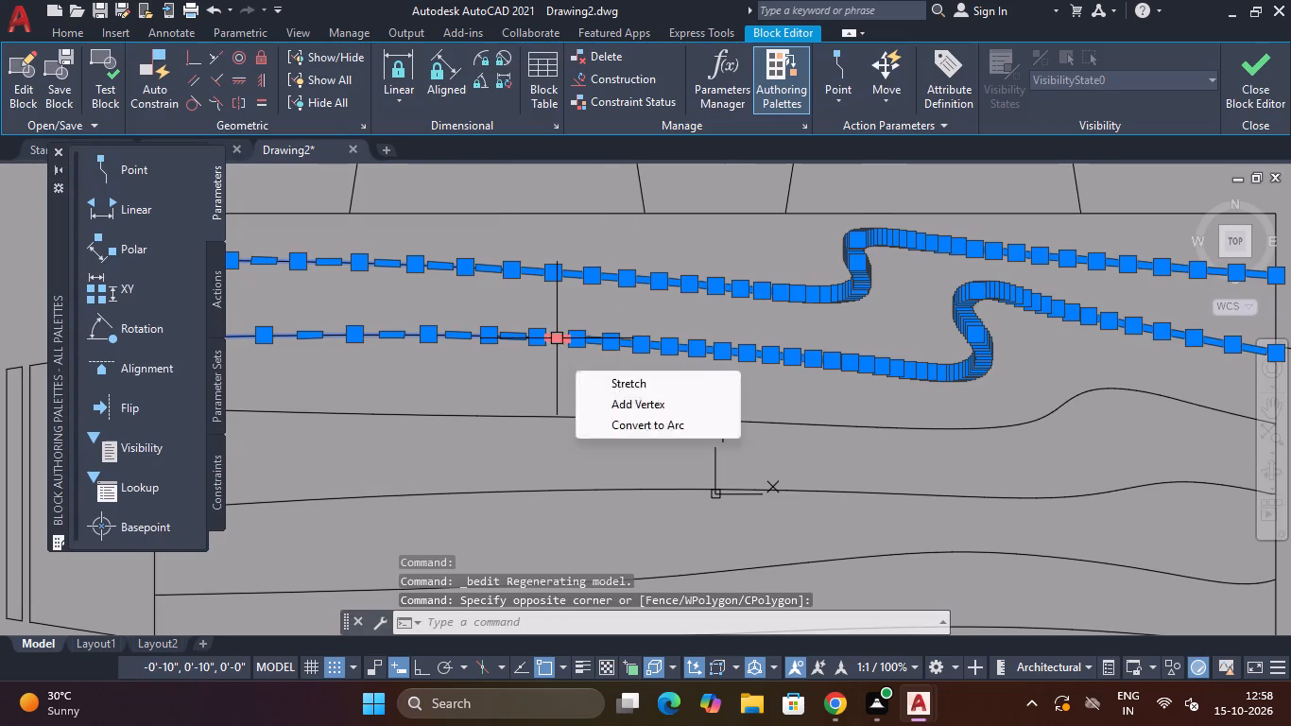
key("Delete")
scroll(640, 339, "down", 3)
left_click(640, 339)
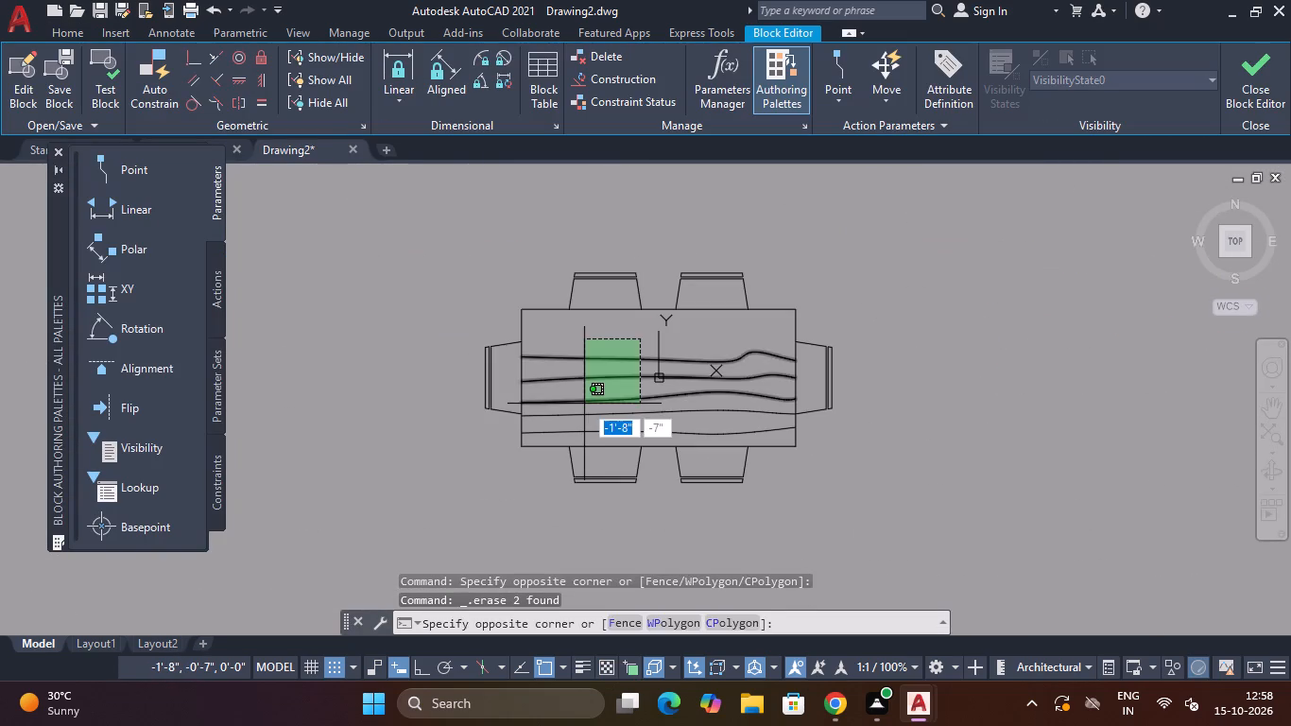
left_click(584, 404)
key("Delete")
left_click(623, 388)
left_click(574, 438)
key("Delete")
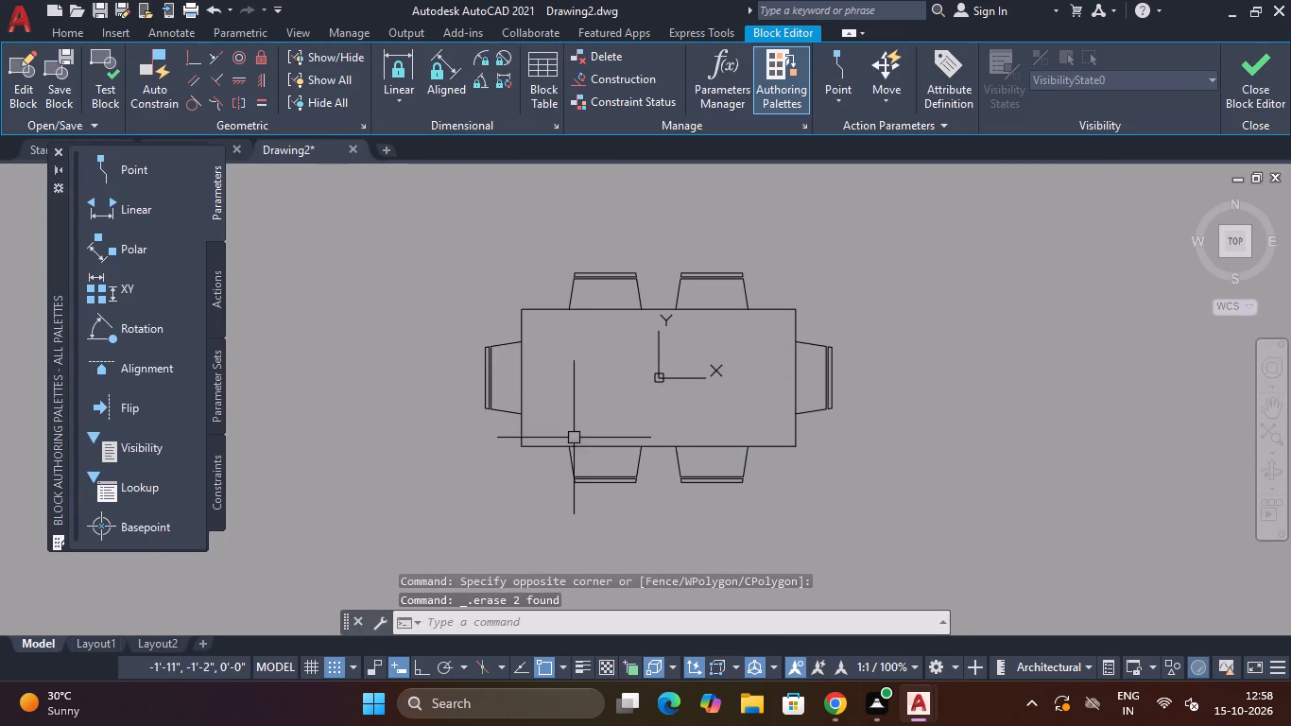
left_click(1240, 88)
left_click(730, 313)
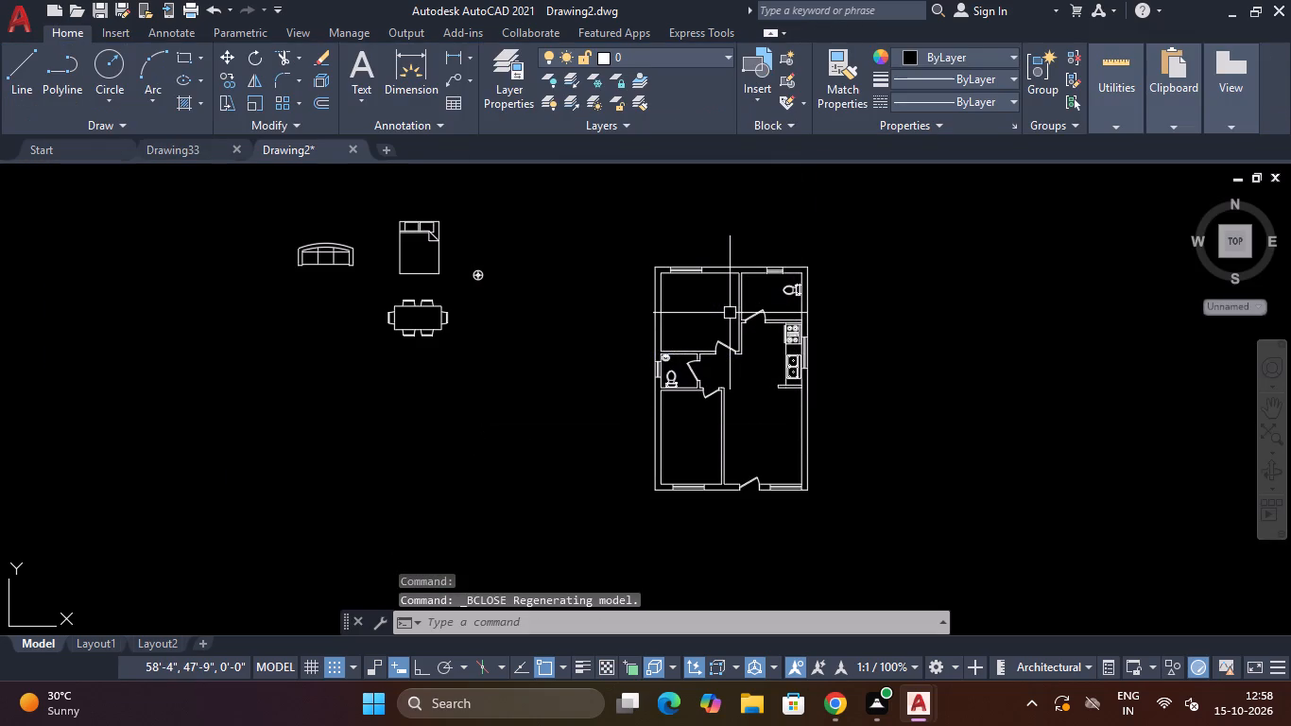
key("Escape")
key("Escape")
Scale the dining set down about the tabletop's lower-left corner to somewhat over half its size.
scroll(440, 304, "up", 2)
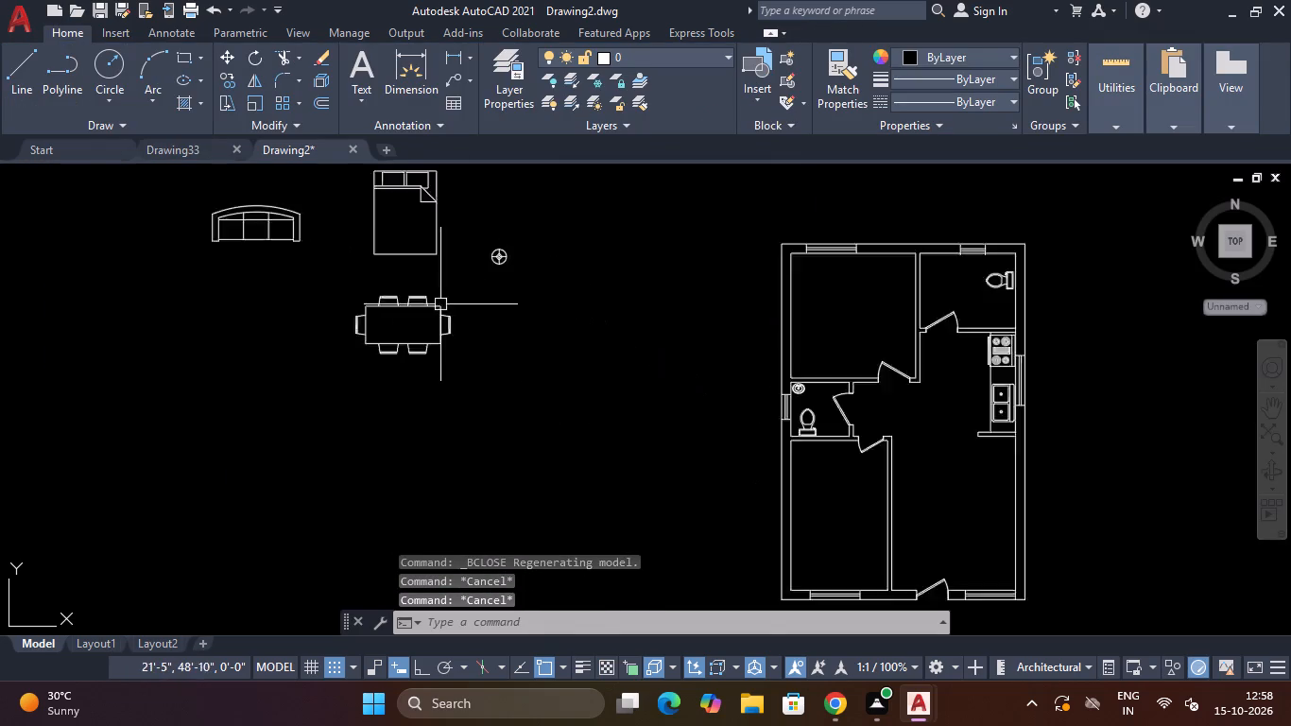
scroll(440, 304, "up", 1)
left_click(456, 271)
left_click(394, 379)
type("SC")
key("space")
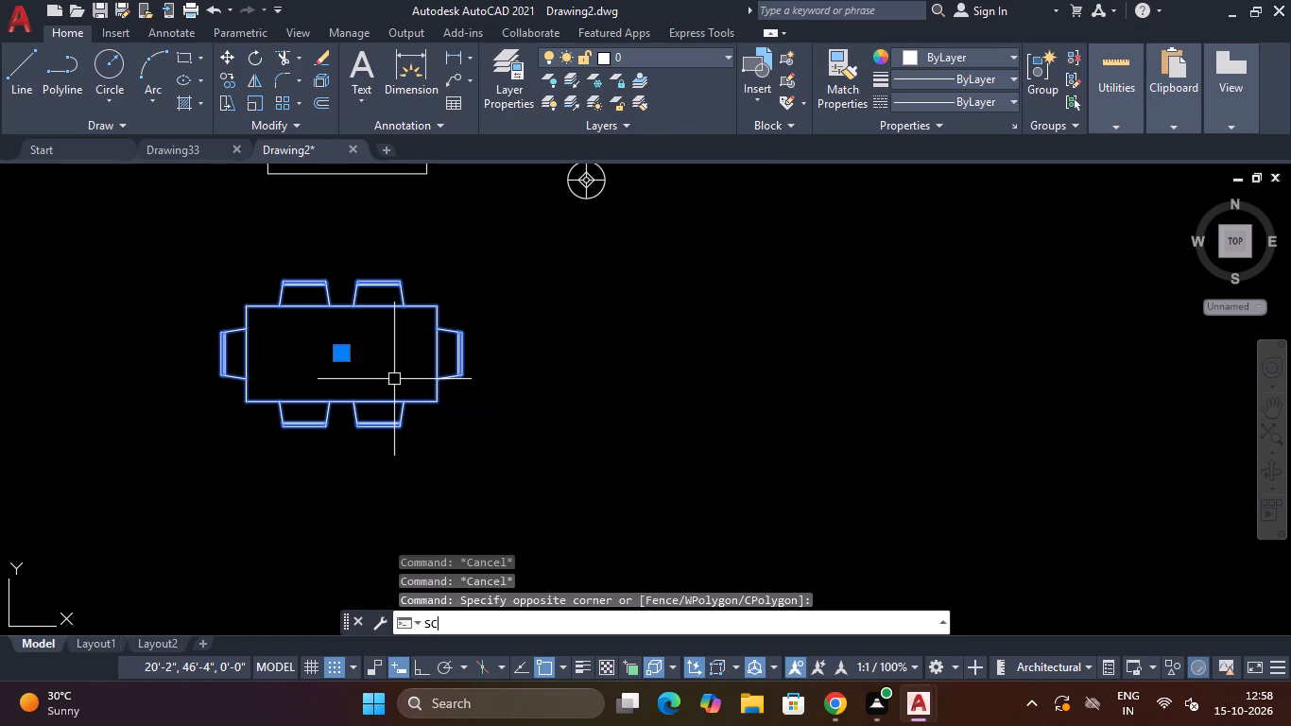
left_click(246, 405)
left_click(315, 382)
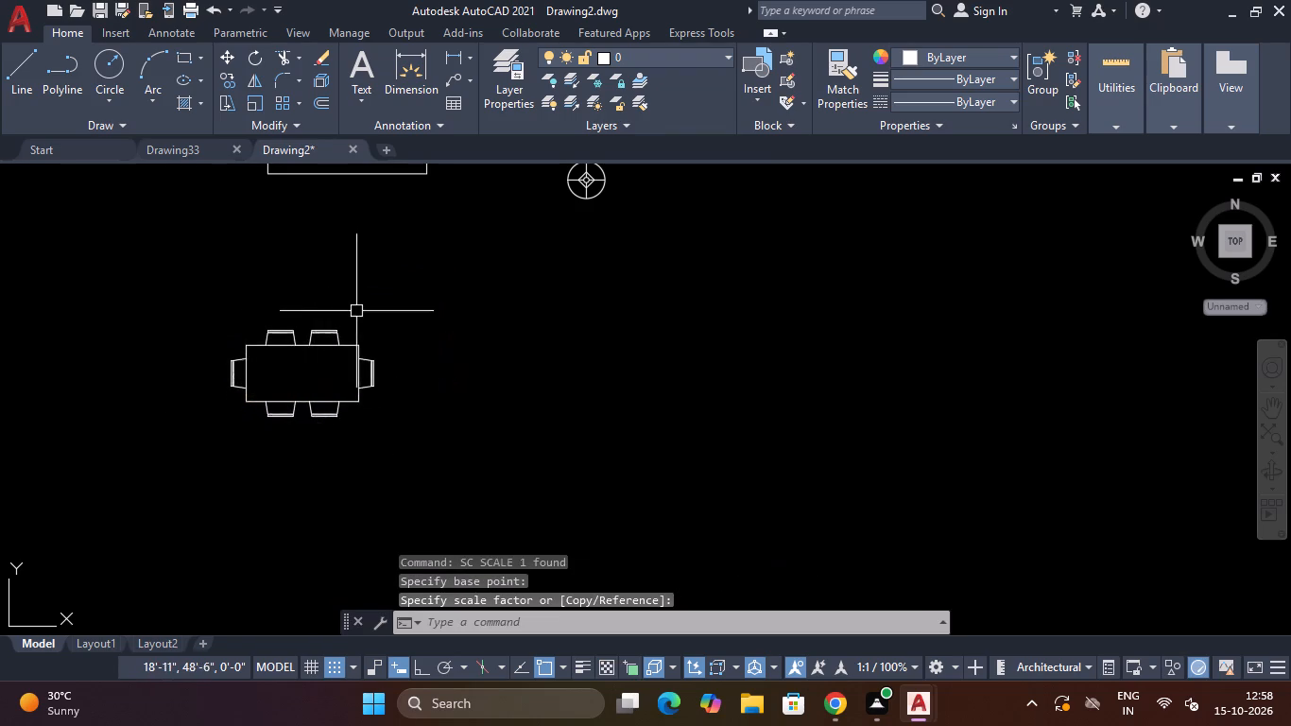
scroll(356, 304, "down", 2)
scroll(332, 339, "up", 2)
Reopen the dining set block for editing and fillet both outer back corners of the upper-left chair with a 2" radius.
double_click(328, 344)
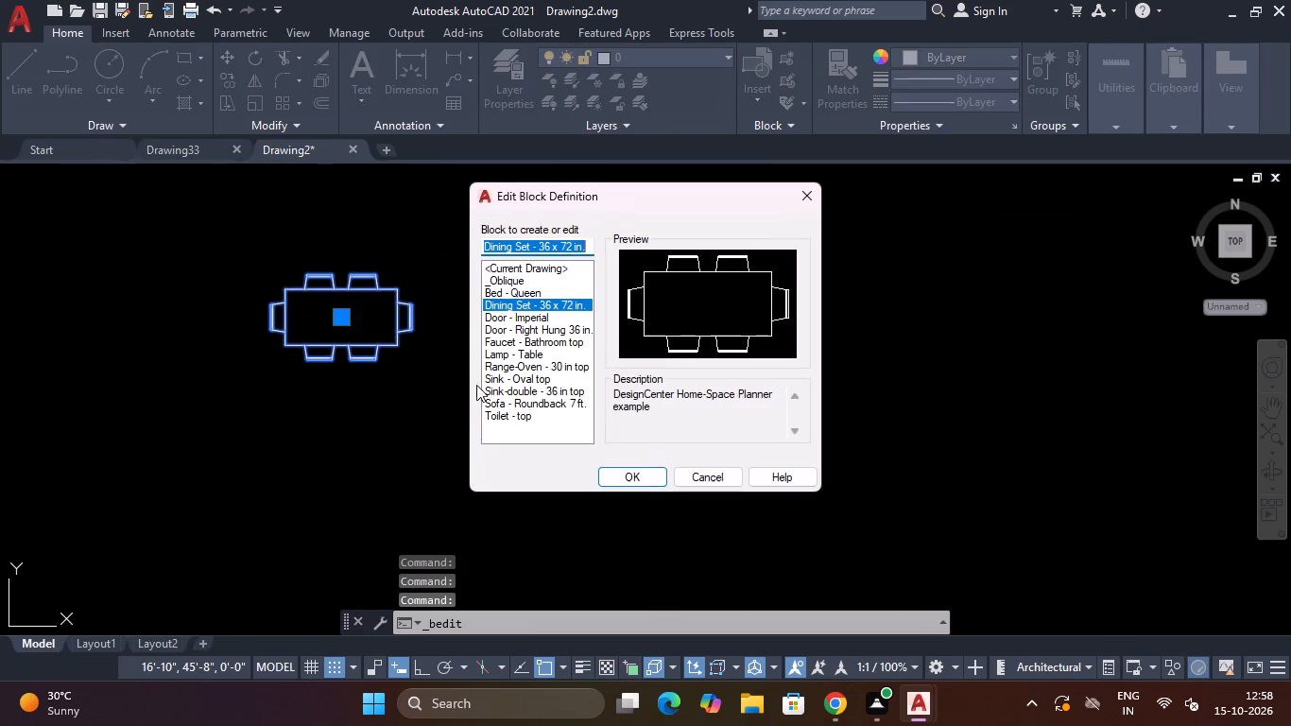
left_click(645, 472)
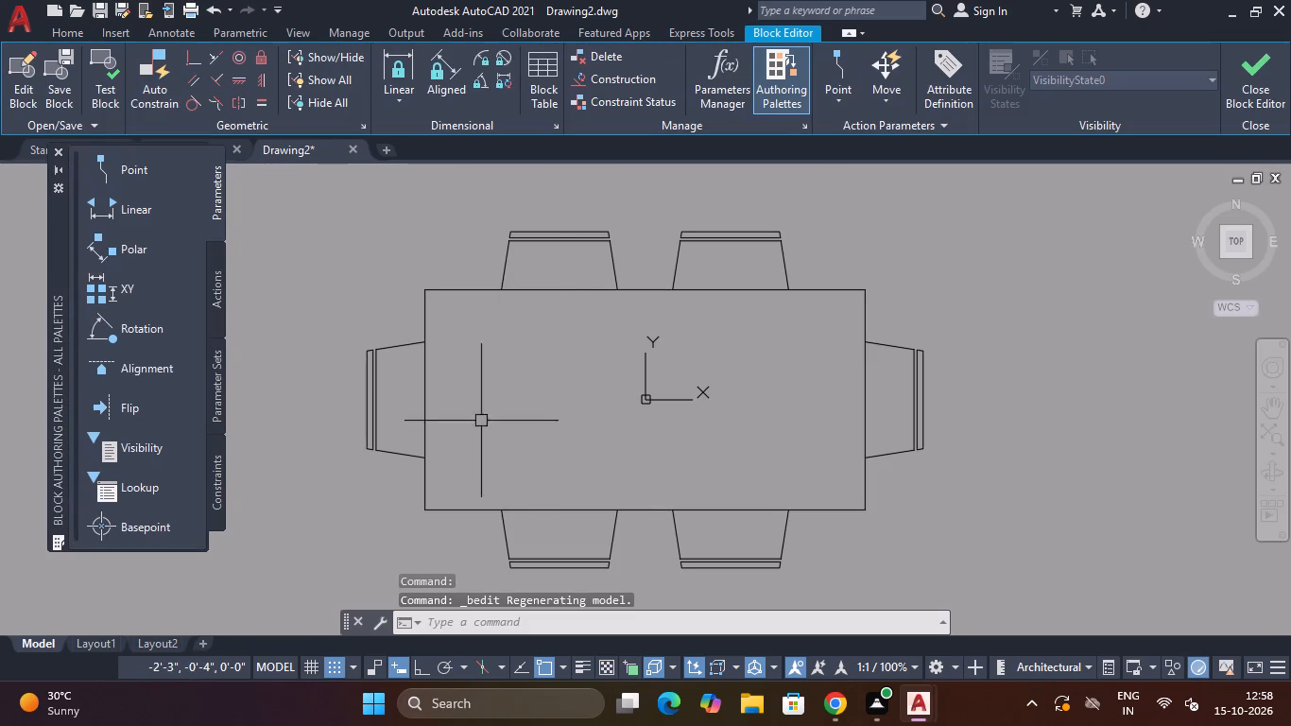
type("F R")
key("space")
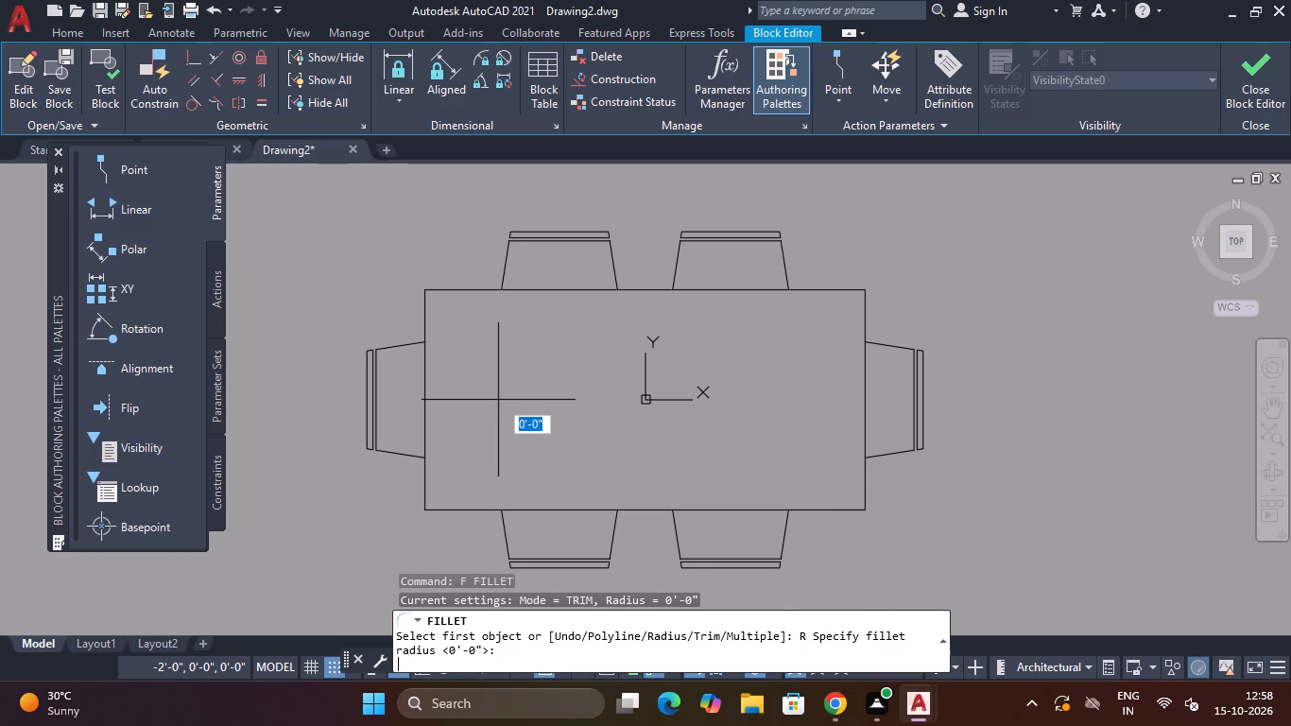
type("2\"")
key("Return")
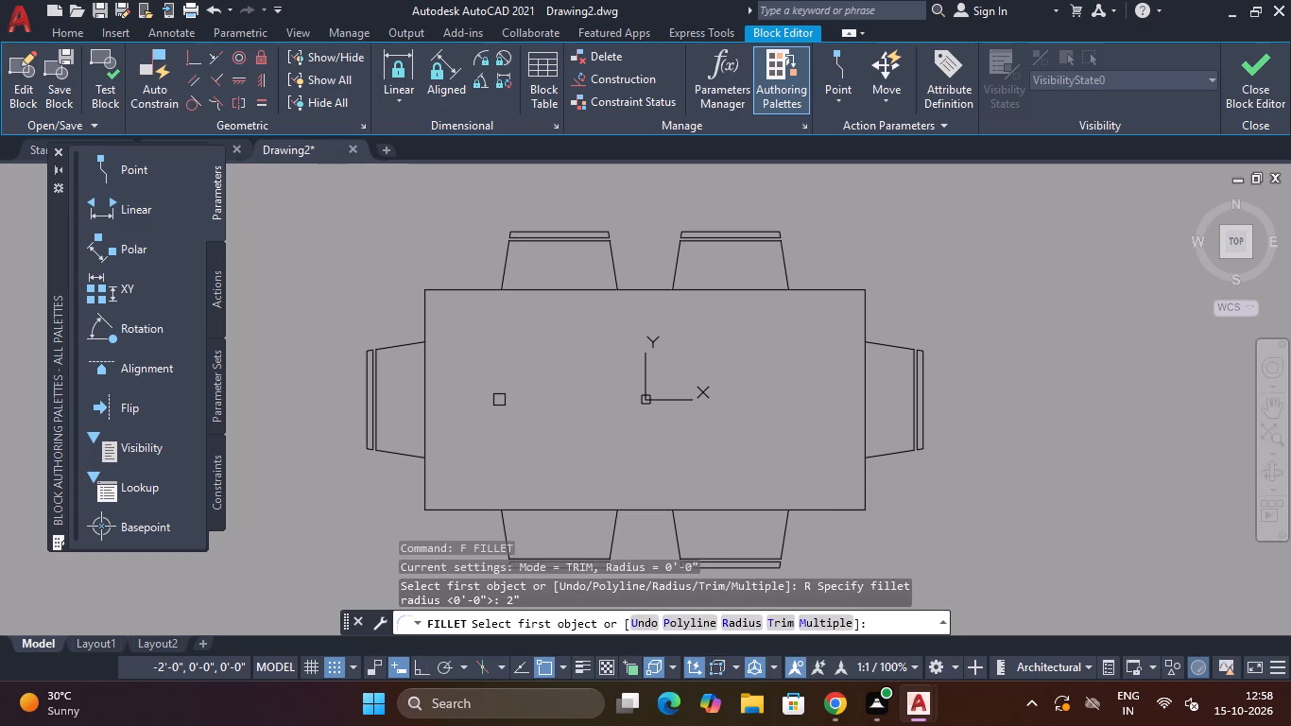
left_click(506, 260)
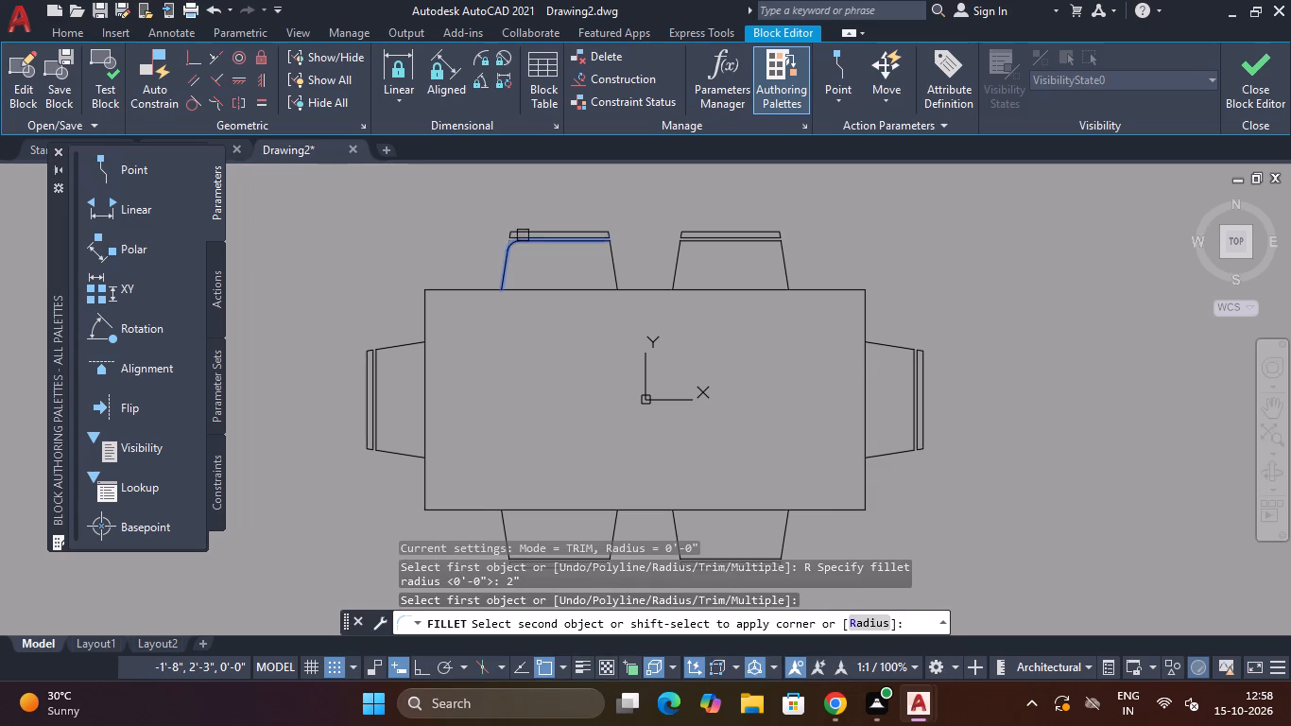
left_click(525, 232)
key("space")
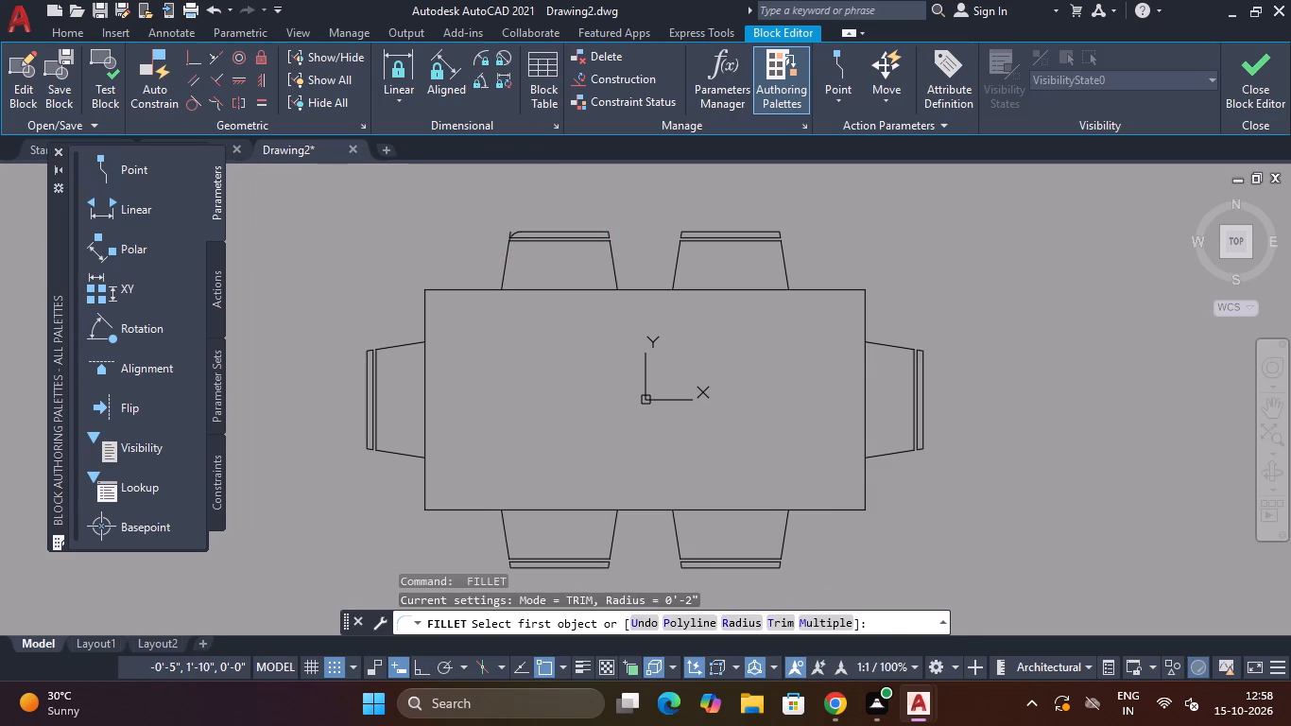
left_click(614, 264)
left_click(584, 228)
Fillet both outer back corners of the upper-right chair with the 2" radius.
key("space")
left_click(677, 255)
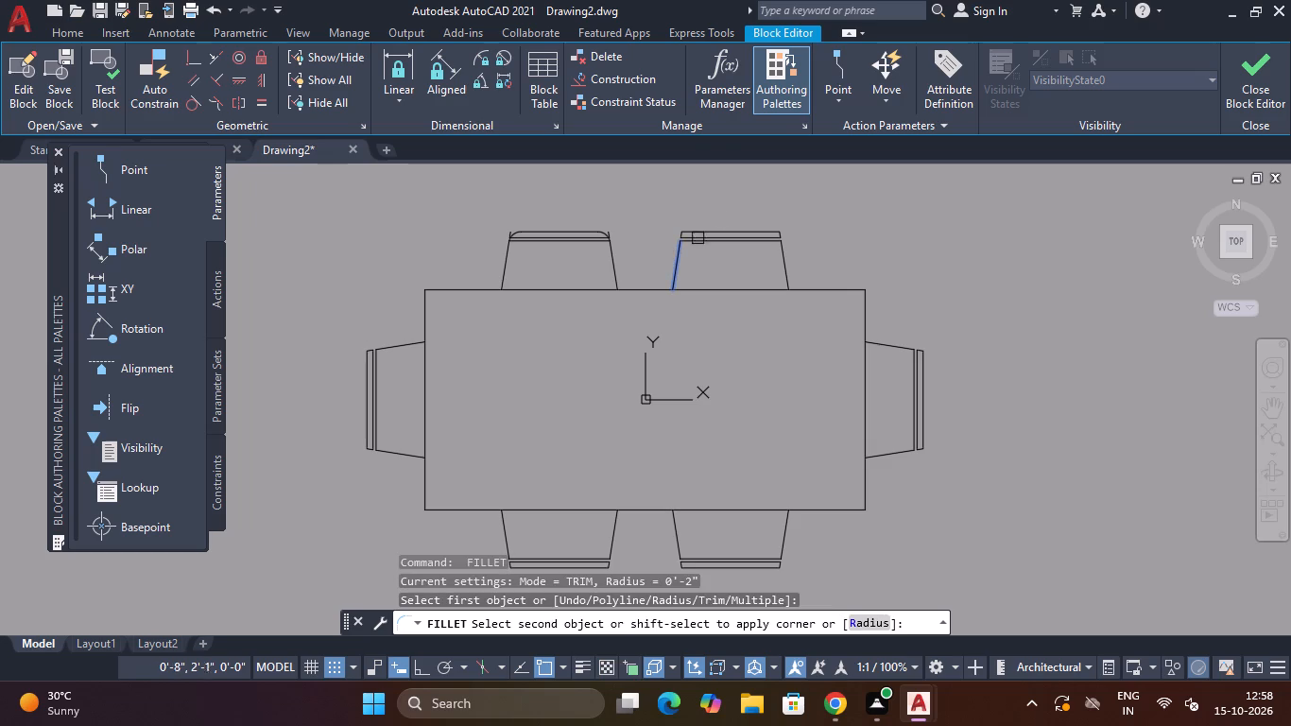
left_click(718, 229)
key("space")
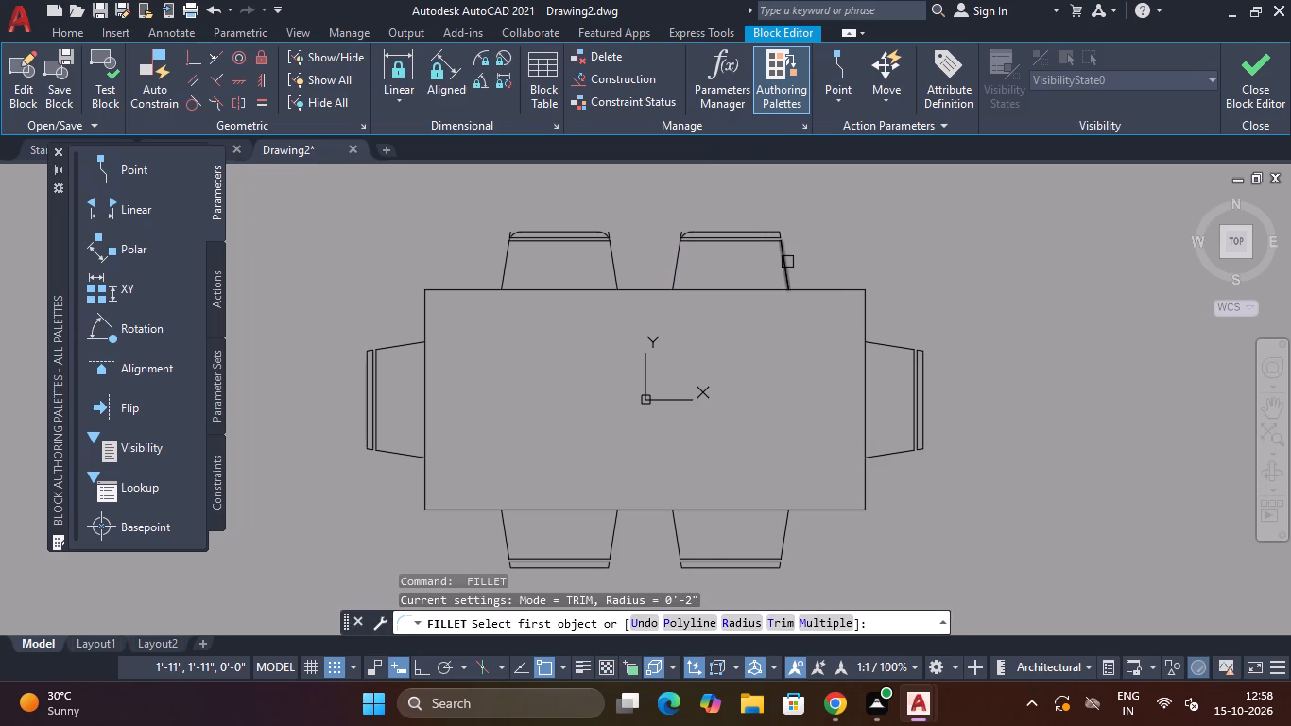
left_click(787, 262)
left_click(762, 229)
Fillet both outer back corners of the chair at the table's right end with the 2" radius.
key("space")
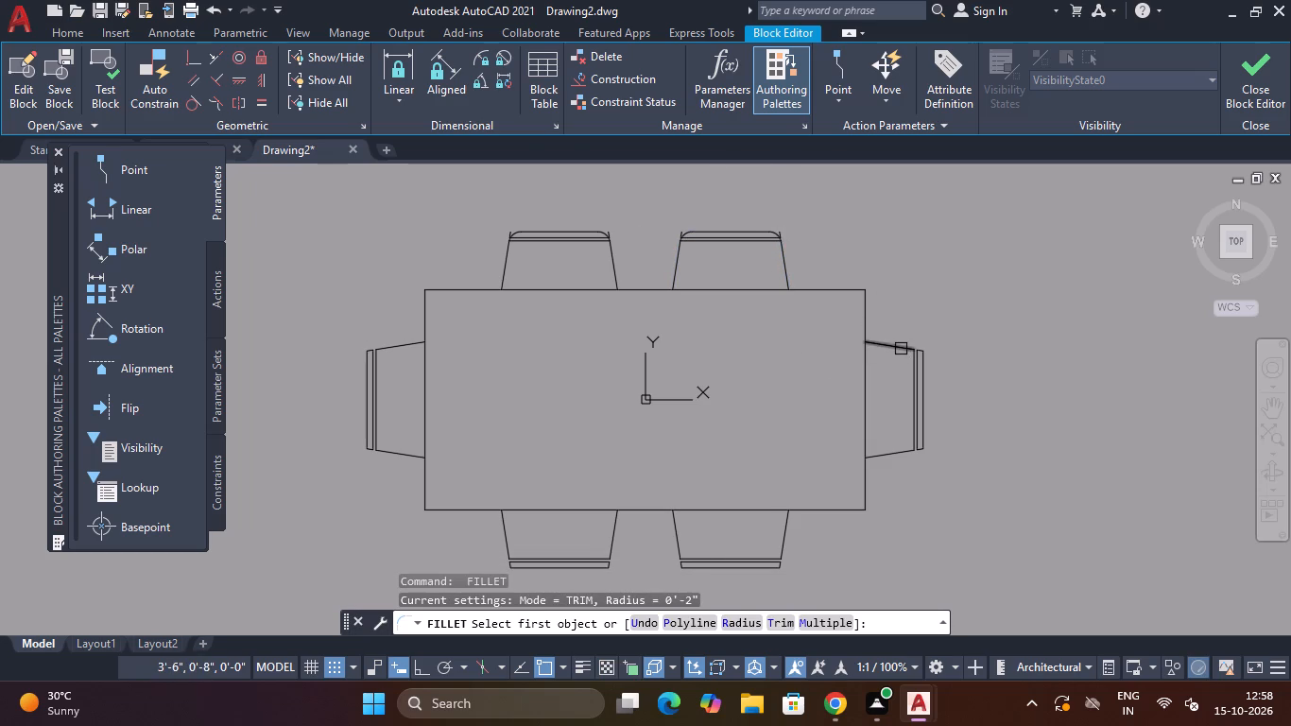
left_click(901, 349)
left_click(924, 371)
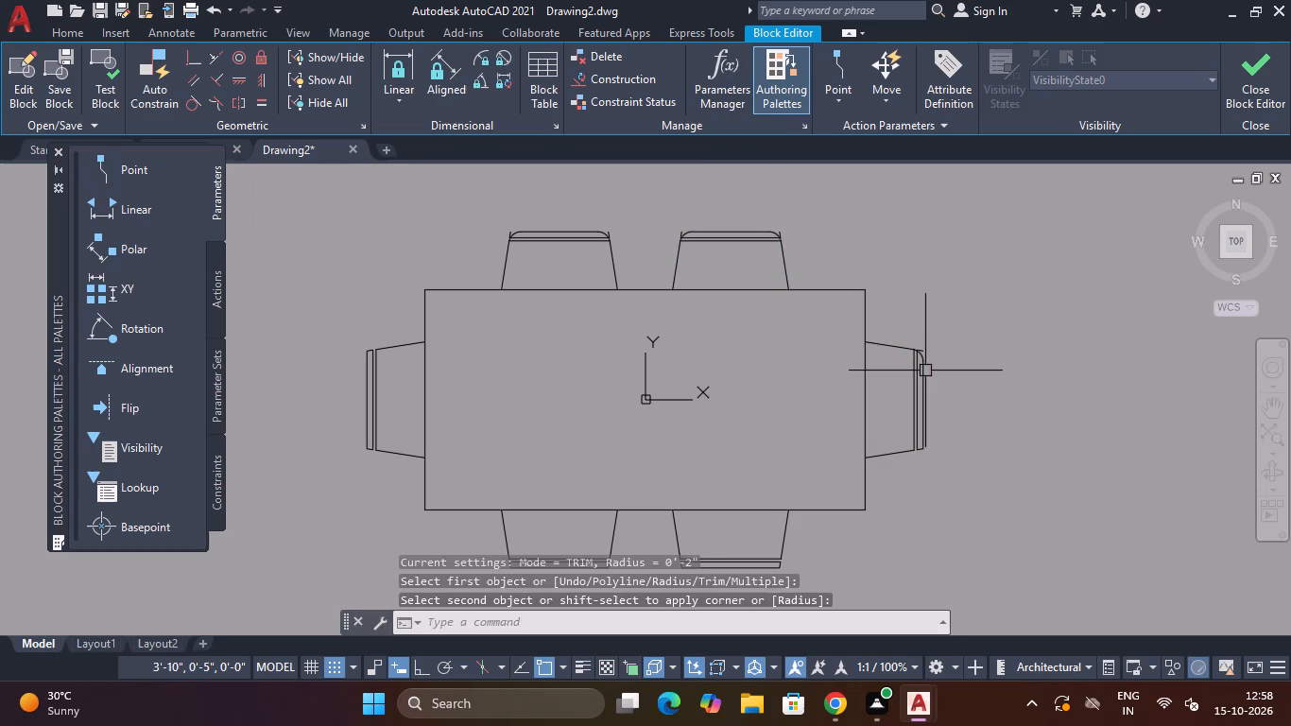
key("space")
left_click(885, 458)
scroll(913, 416, "up", 2)
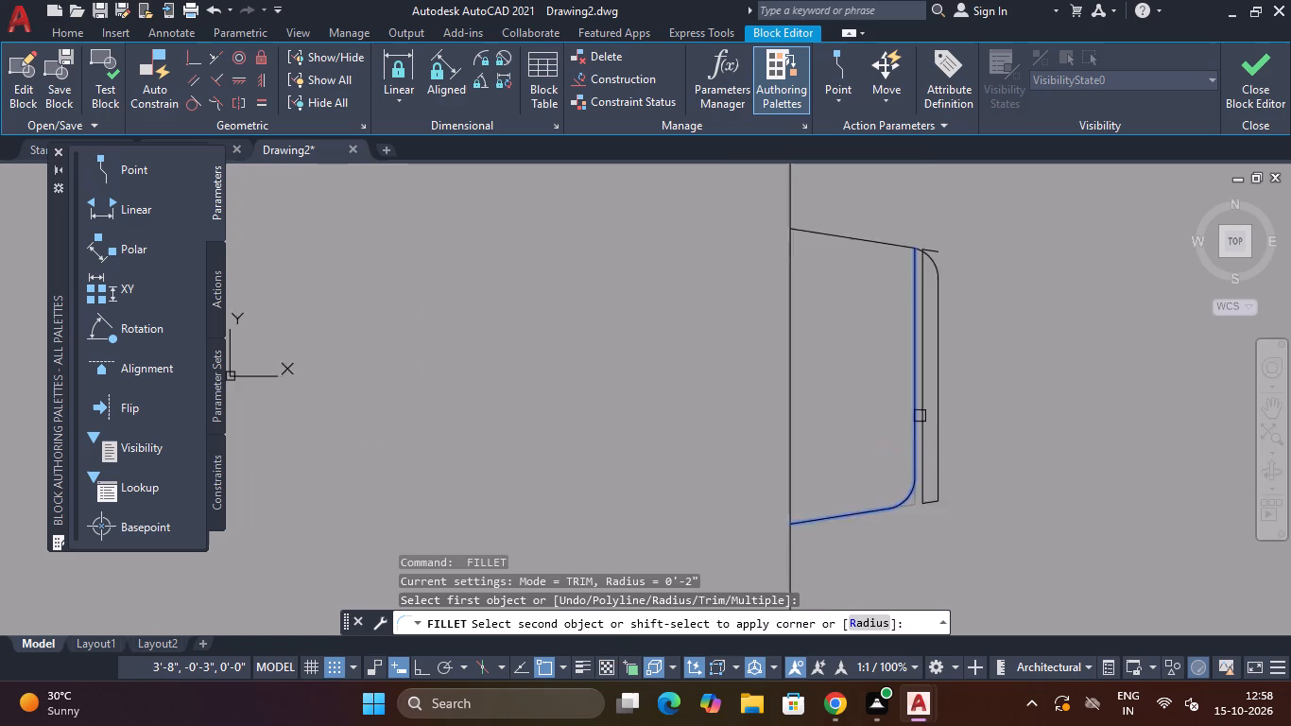
scroll(920, 416, "up", 1)
left_click(943, 421)
Fillet both outer back corners of the lower-right chair with the 2" radius.
scroll(943, 420, "down", 4)
scroll(859, 523, "up", 3)
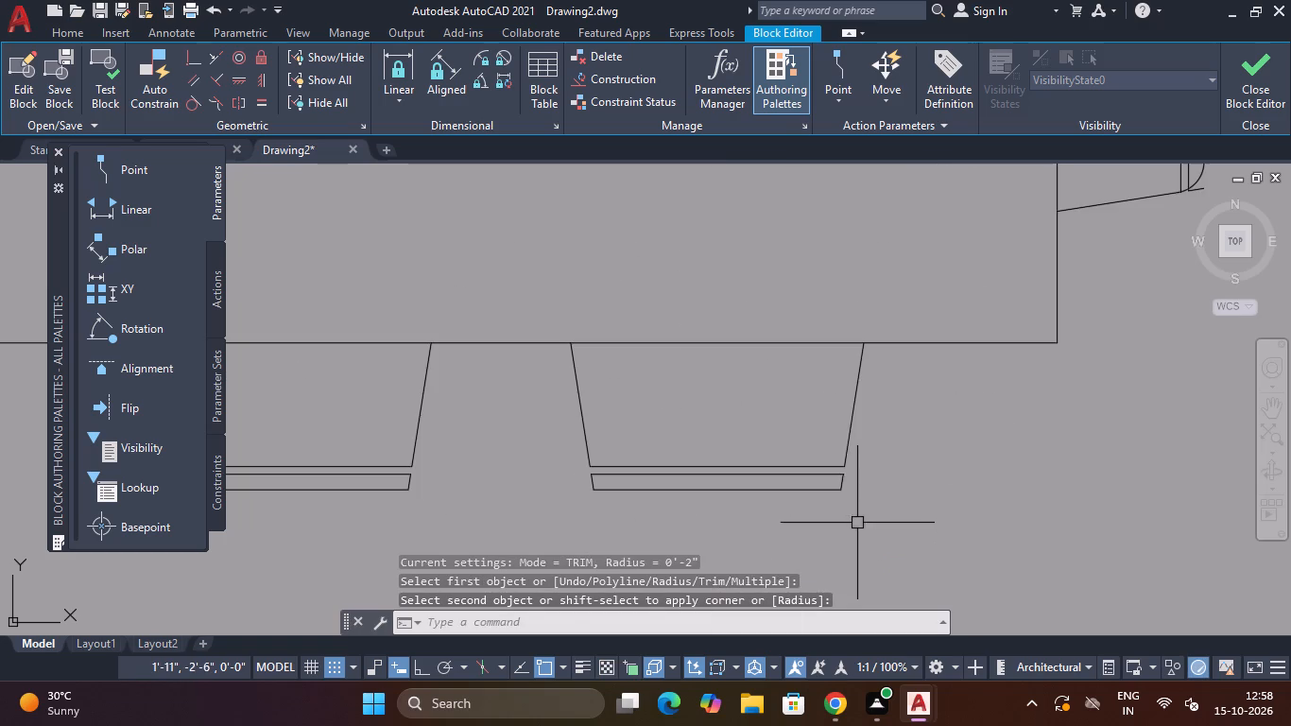
key("space")
left_click(852, 431)
left_click(807, 493)
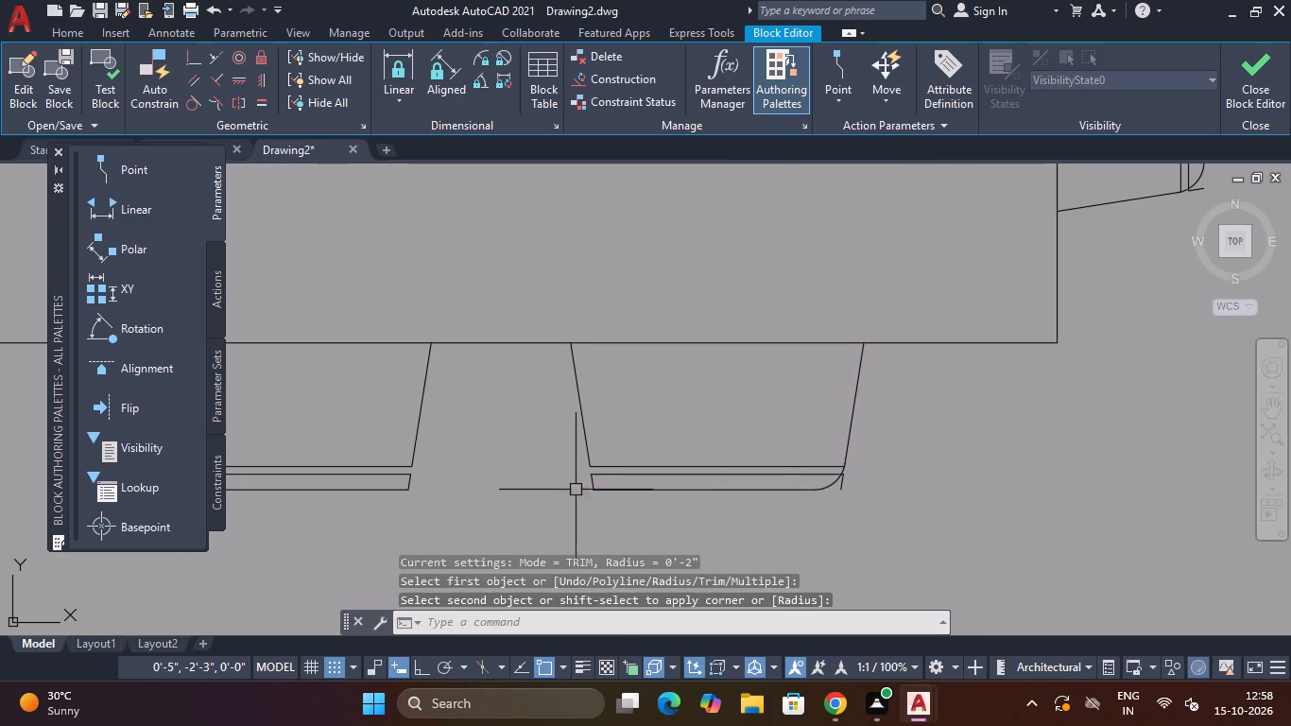
key("space")
left_click(584, 422)
left_click(629, 489)
Fillet both outer back corners of the lower-left chair with the 2" radius.
scroll(629, 490, "down", 5)
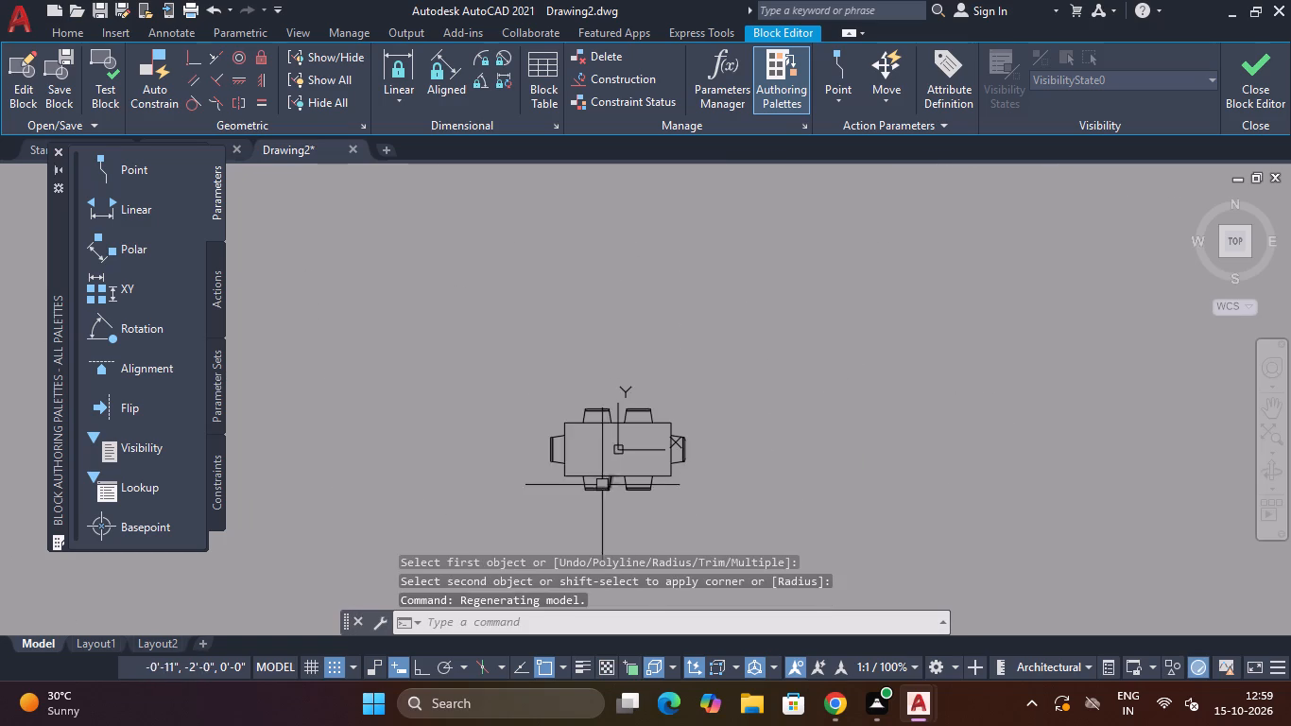
scroll(599, 483, "up", 3)
key("space")
left_click(629, 493)
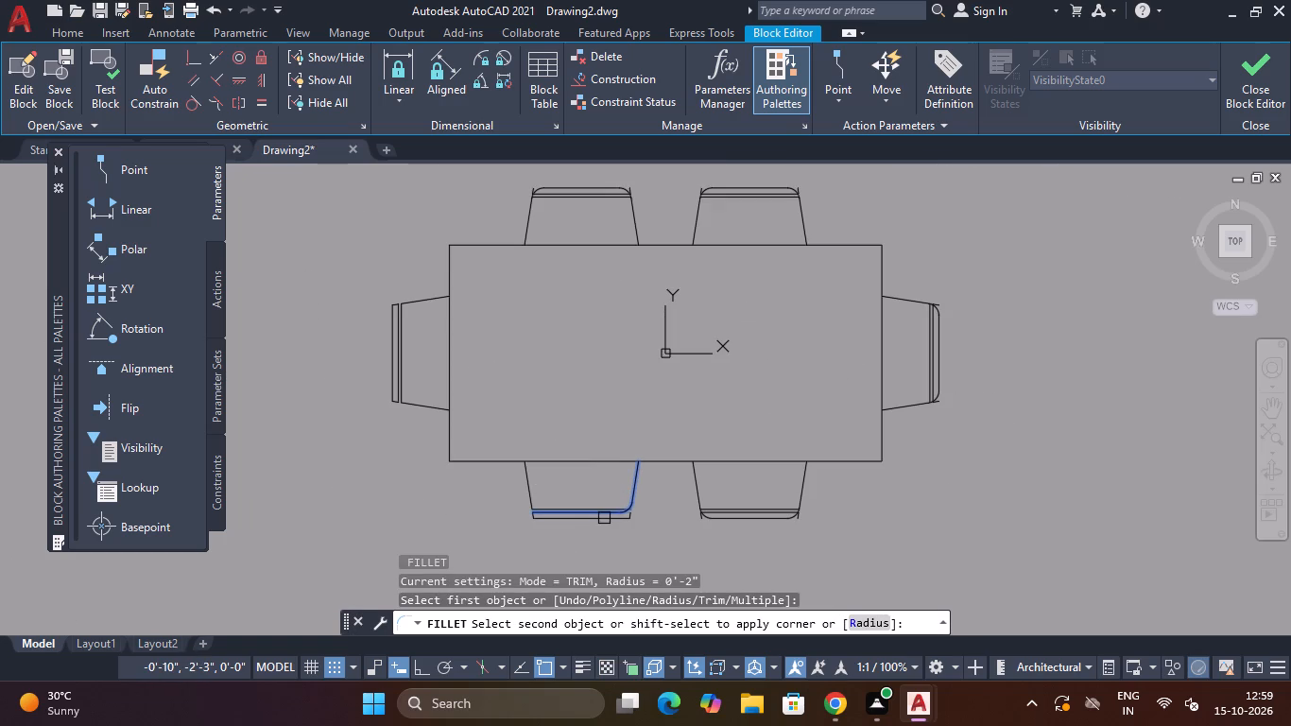
left_click(603, 521)
key("space")
left_click(527, 488)
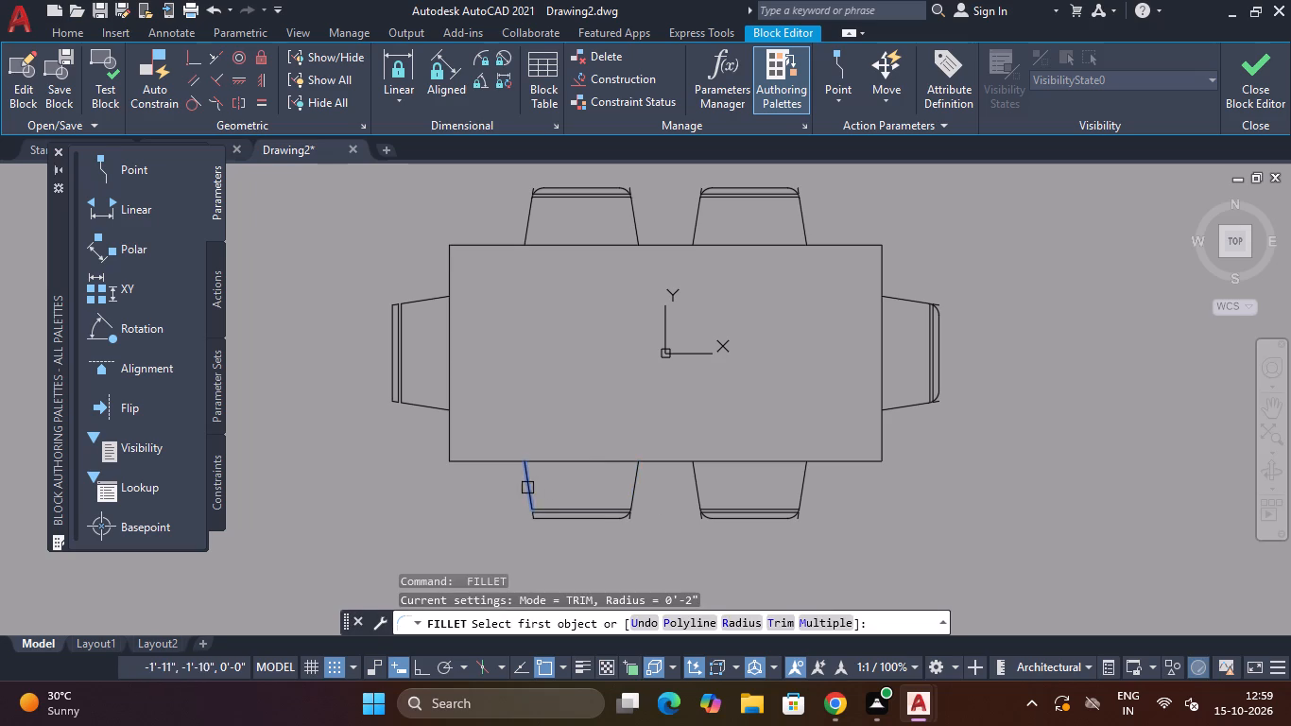
left_click(558, 521)
Fillet both outer back corners of the chair at the table's left end with the 2" radius.
key("space")
left_click(412, 404)
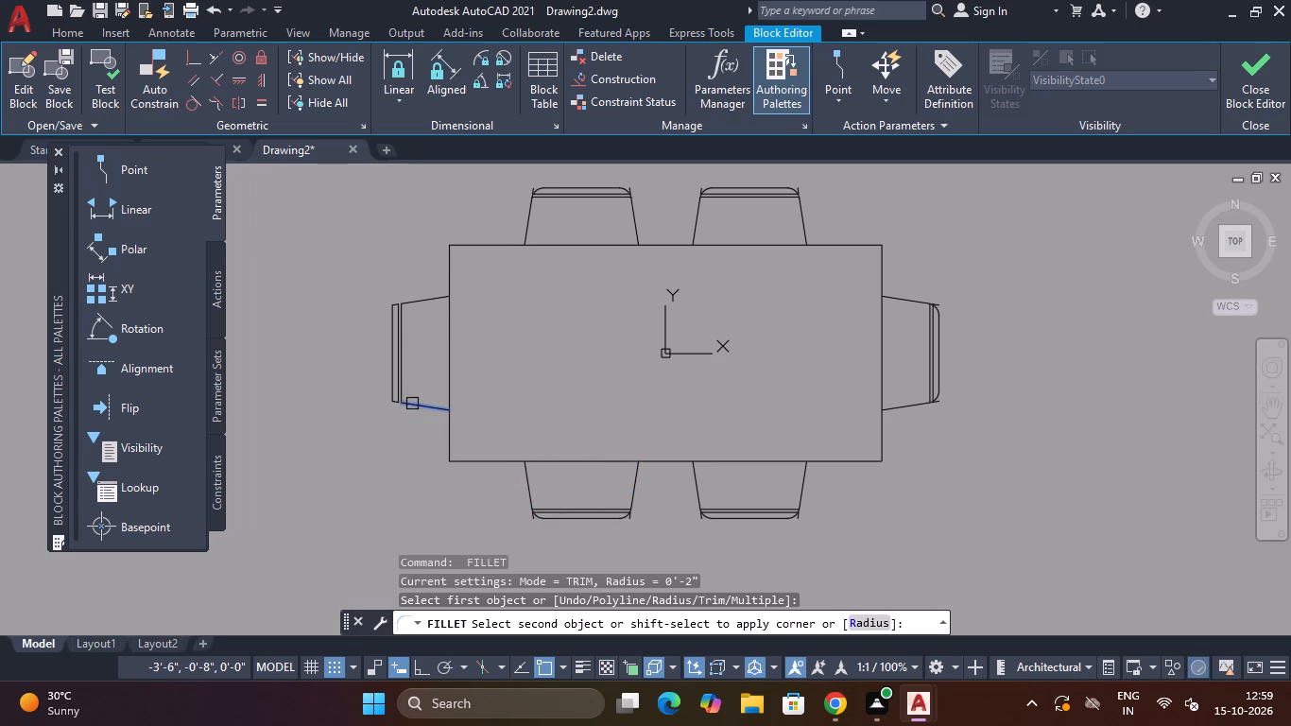
left_click(389, 386)
key("space")
left_click(420, 294)
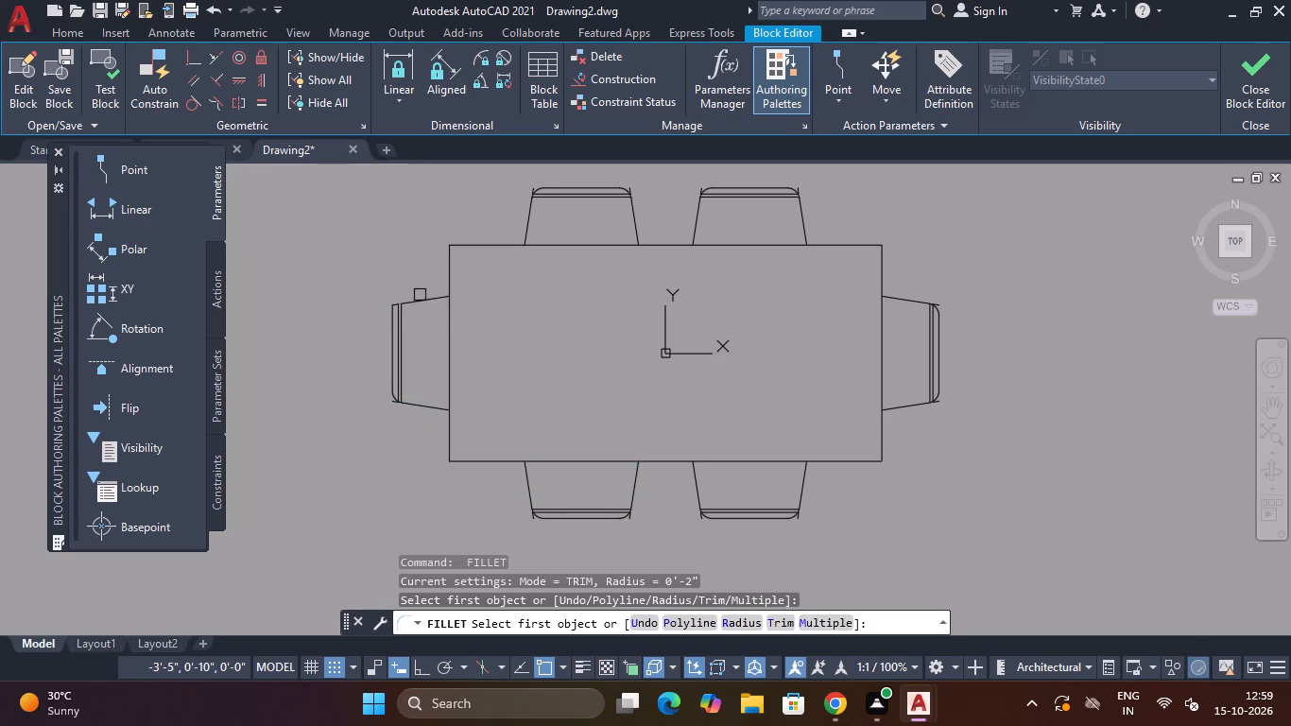
left_click(417, 302)
left_click(389, 326)
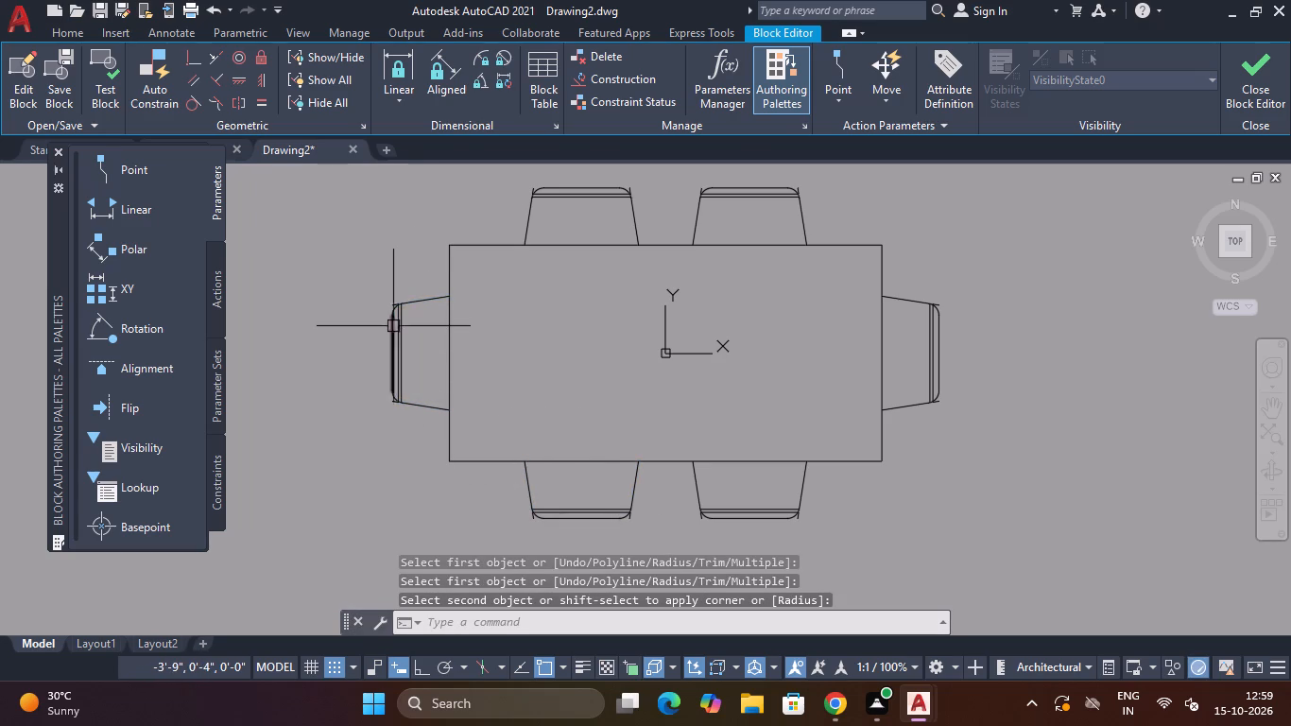
scroll(394, 326, "down", 1)
scroll(447, 320, "up", 1)
key("space")
key("space")
key("Escape")
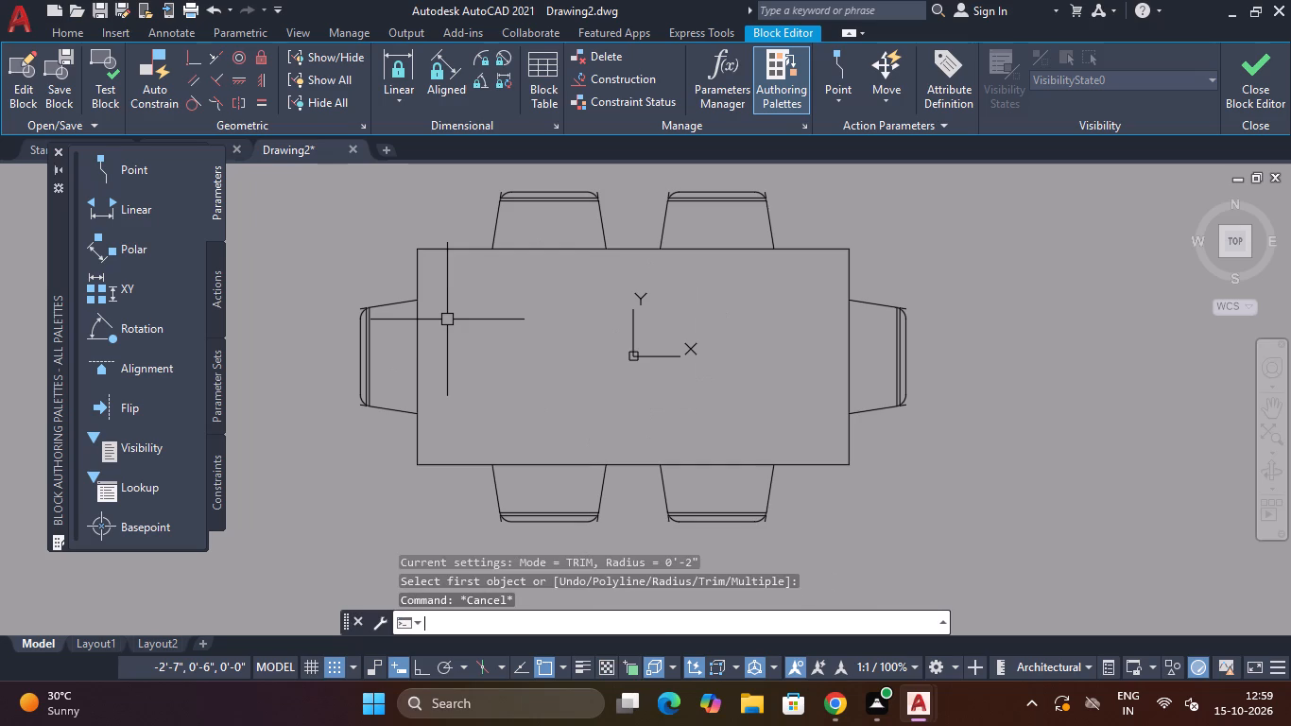
key("Escape")
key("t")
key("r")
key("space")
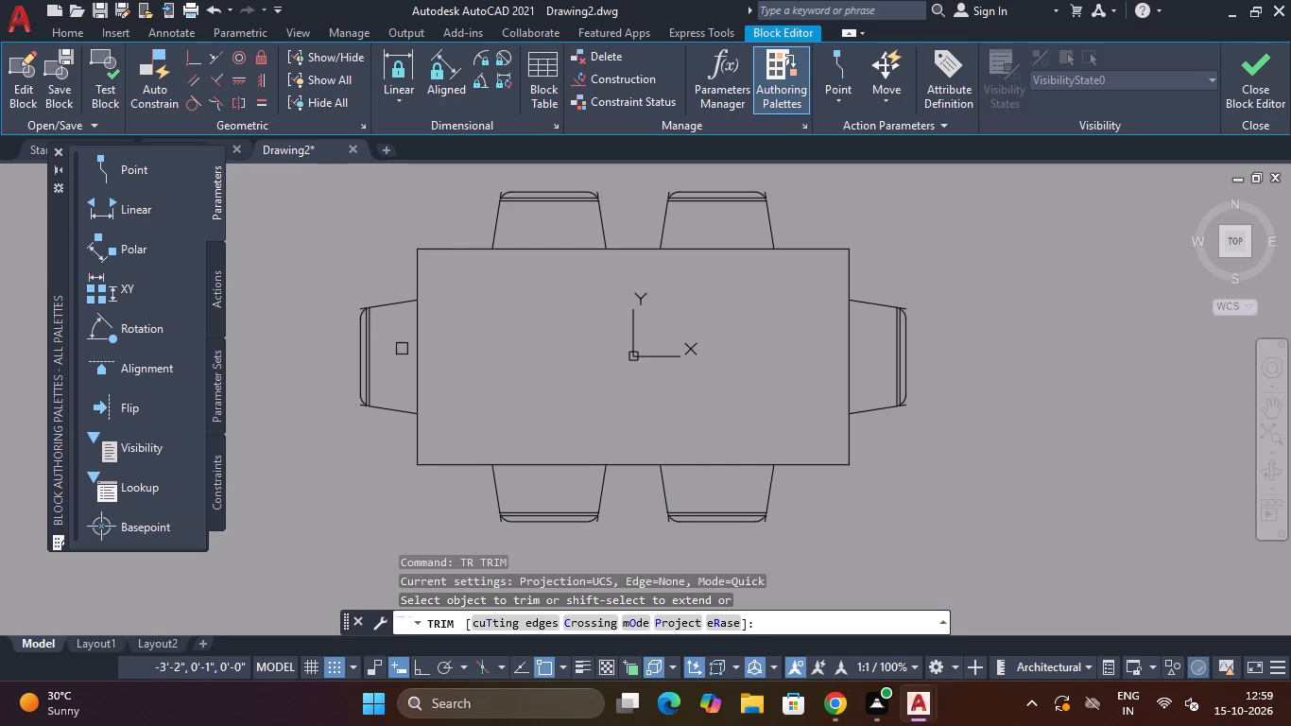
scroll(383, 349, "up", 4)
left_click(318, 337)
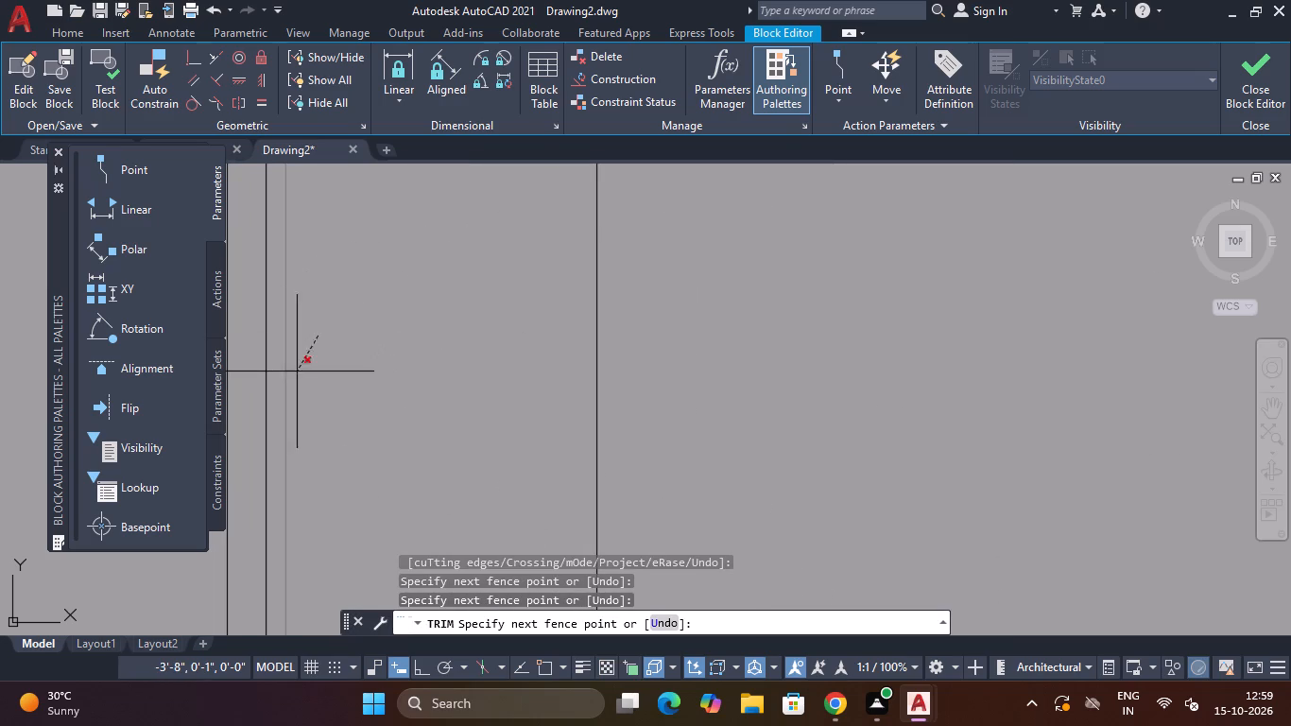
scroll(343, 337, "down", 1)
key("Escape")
Trim away the redundant inner back line and both leftover corner stubs on the chair at the table's left end.
key("space")
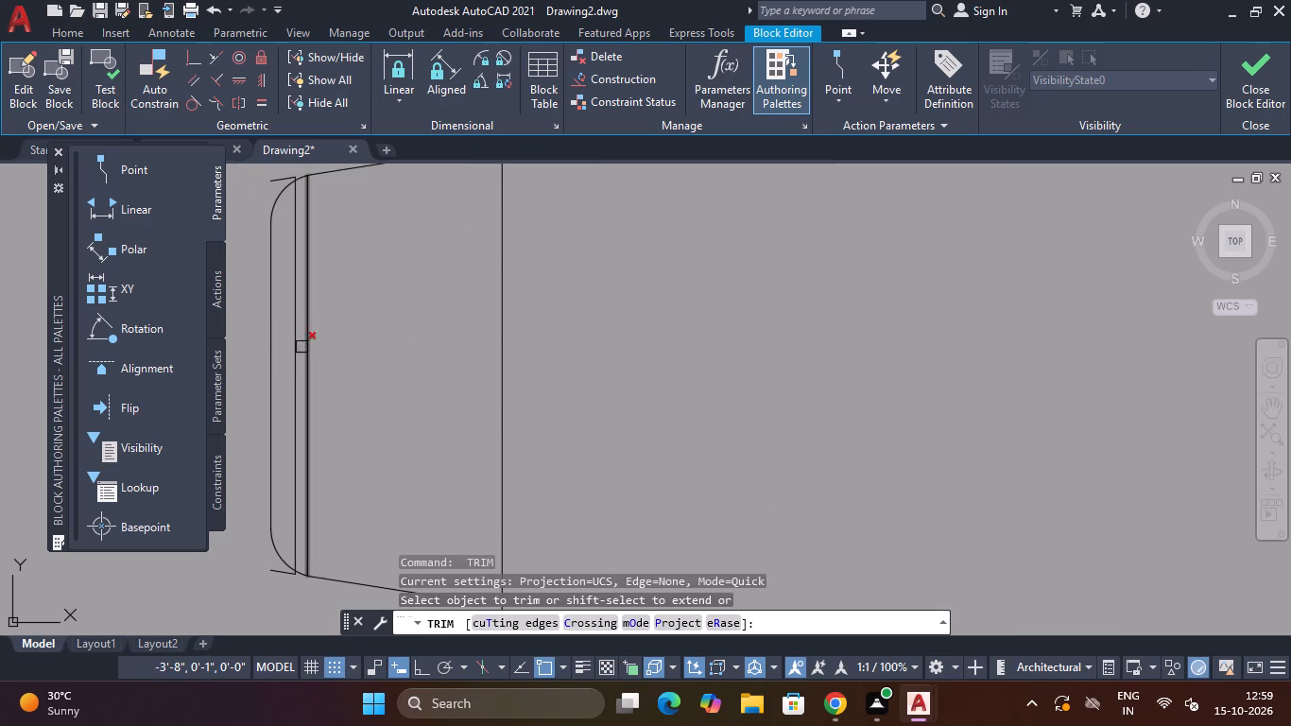
scroll(301, 347, "up", 2)
left_click(298, 347)
left_click(270, 372)
scroll(270, 372, "down", 4)
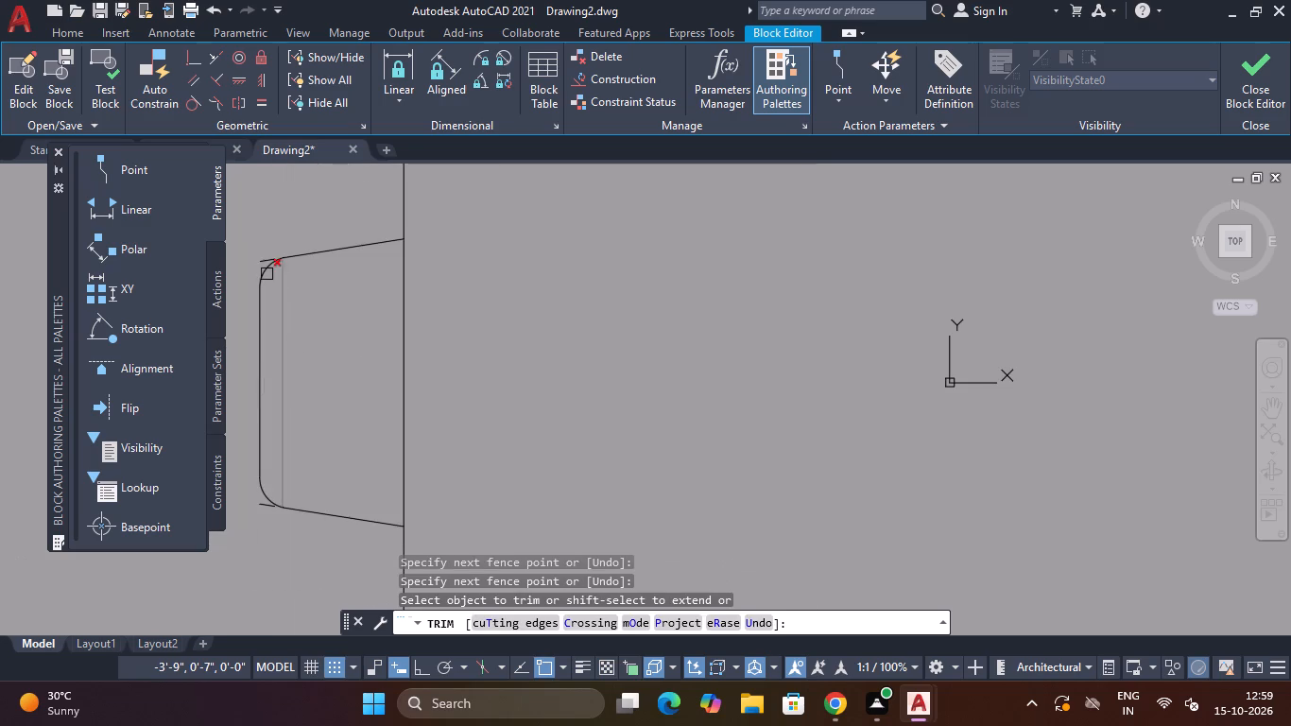
scroll(265, 258, "up", 4)
left_click(276, 237)
left_click(253, 295)
scroll(266, 286, "down", 5)
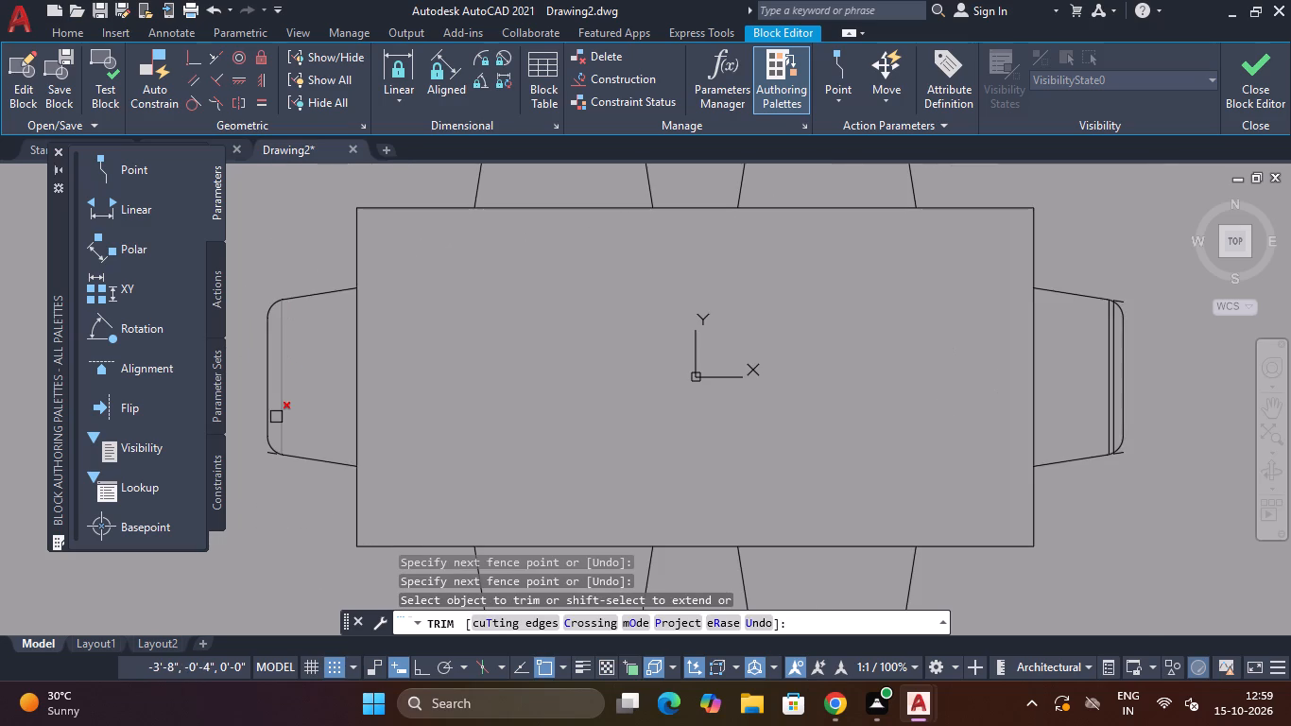
scroll(256, 471, "up", 7)
left_click(423, 446)
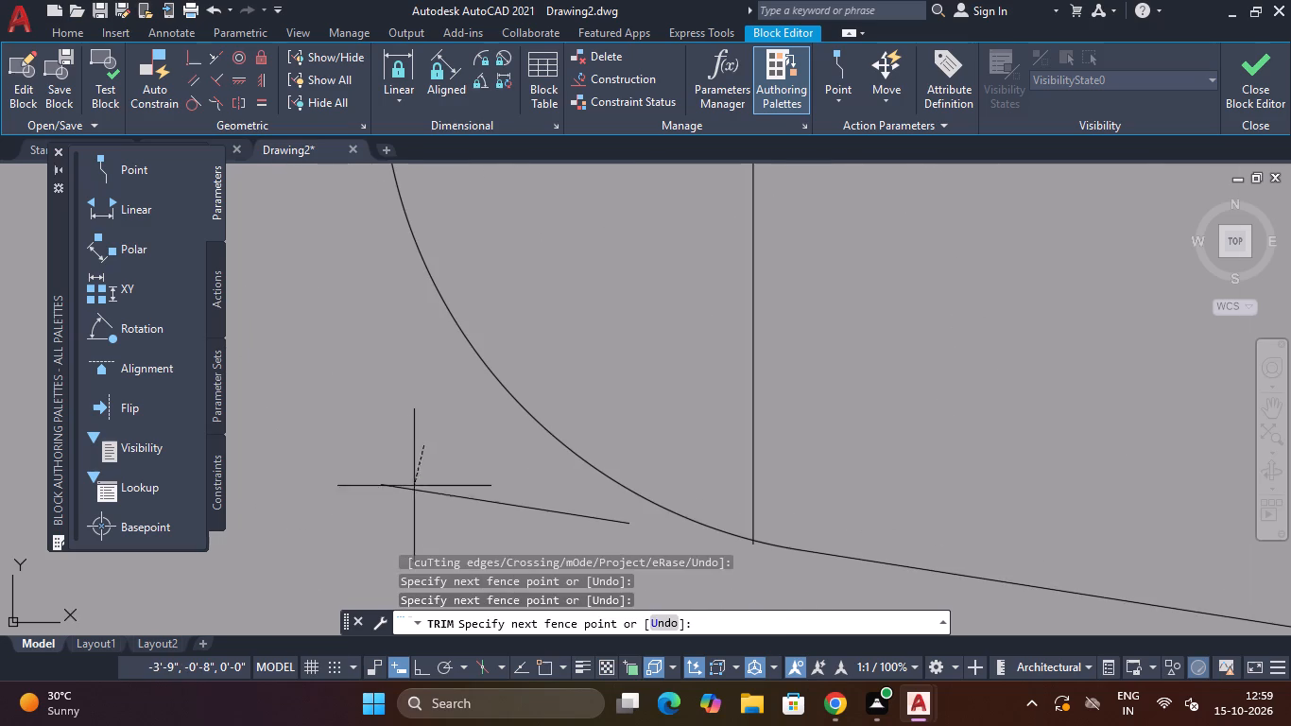
left_click(409, 496)
Trim away the redundant inner back line and both leftover corner stubs on the lower-left chair.
scroll(443, 441, "down", 10)
scroll(547, 523, "up", 5)
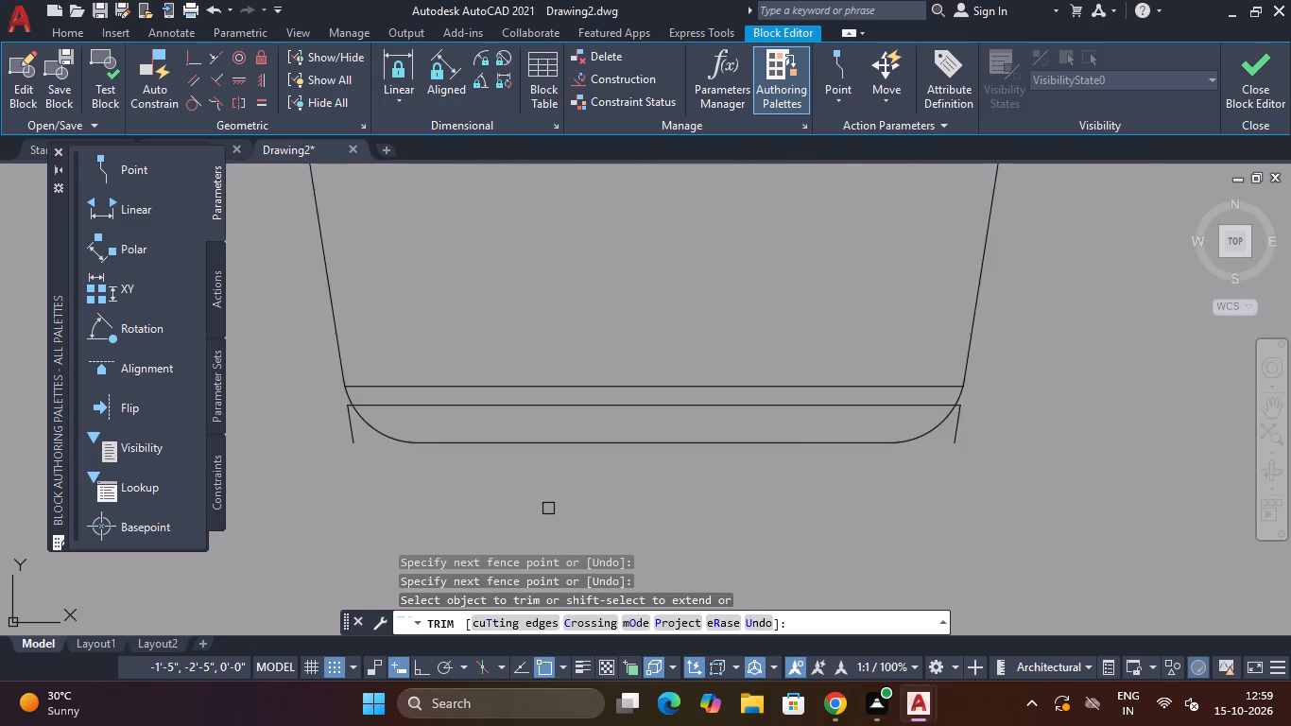
scroll(545, 486, "up", 4)
scroll(583, 385, "down", 3)
scroll(602, 264, "up", 4)
left_click(606, 278)
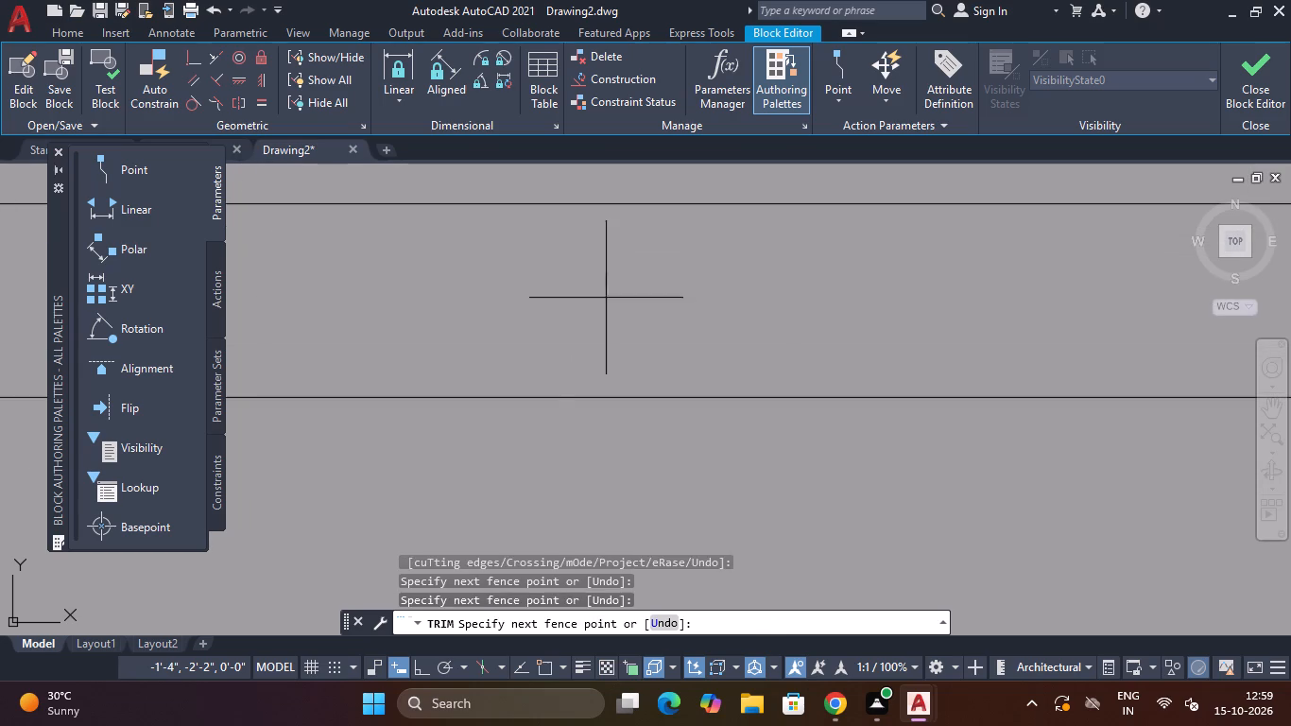
left_click(559, 454)
scroll(575, 419, "down", 8)
scroll(664, 427, "up", 5)
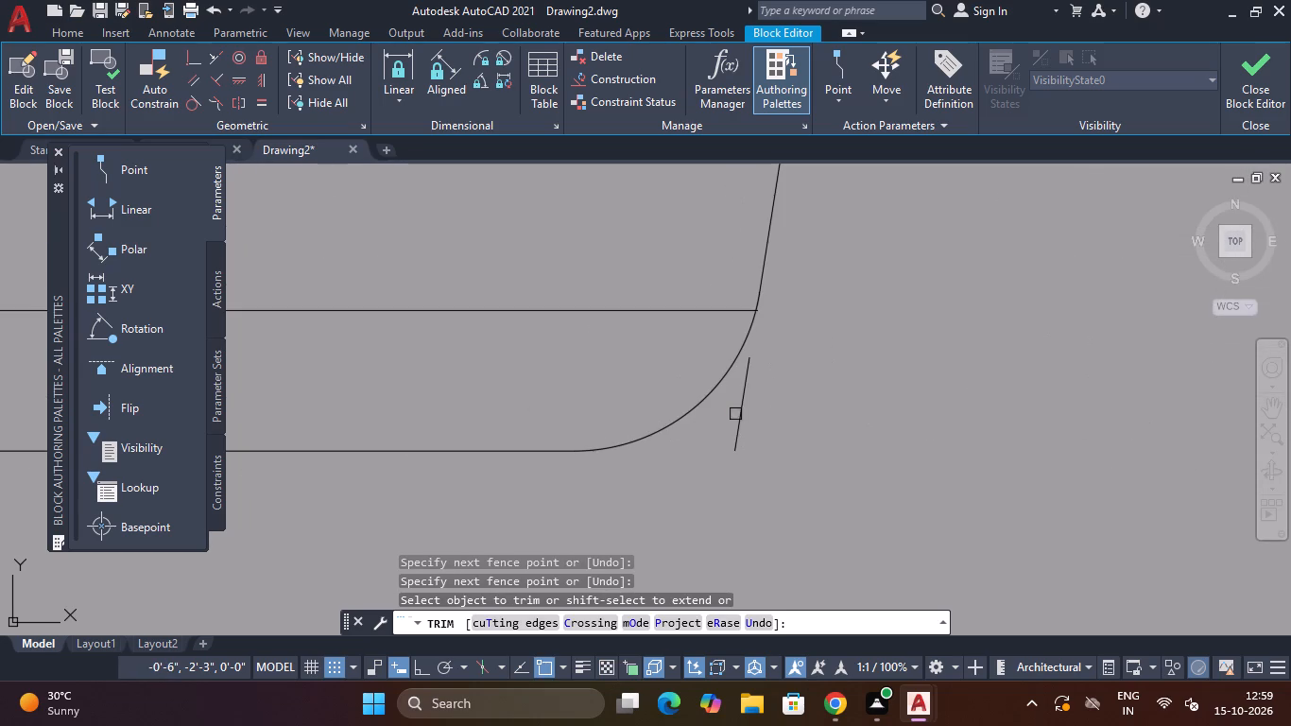
left_click_drag(792, 394, 783, 395)
left_click(707, 431)
scroll(707, 430, "down", 4)
scroll(465, 434, "up", 4)
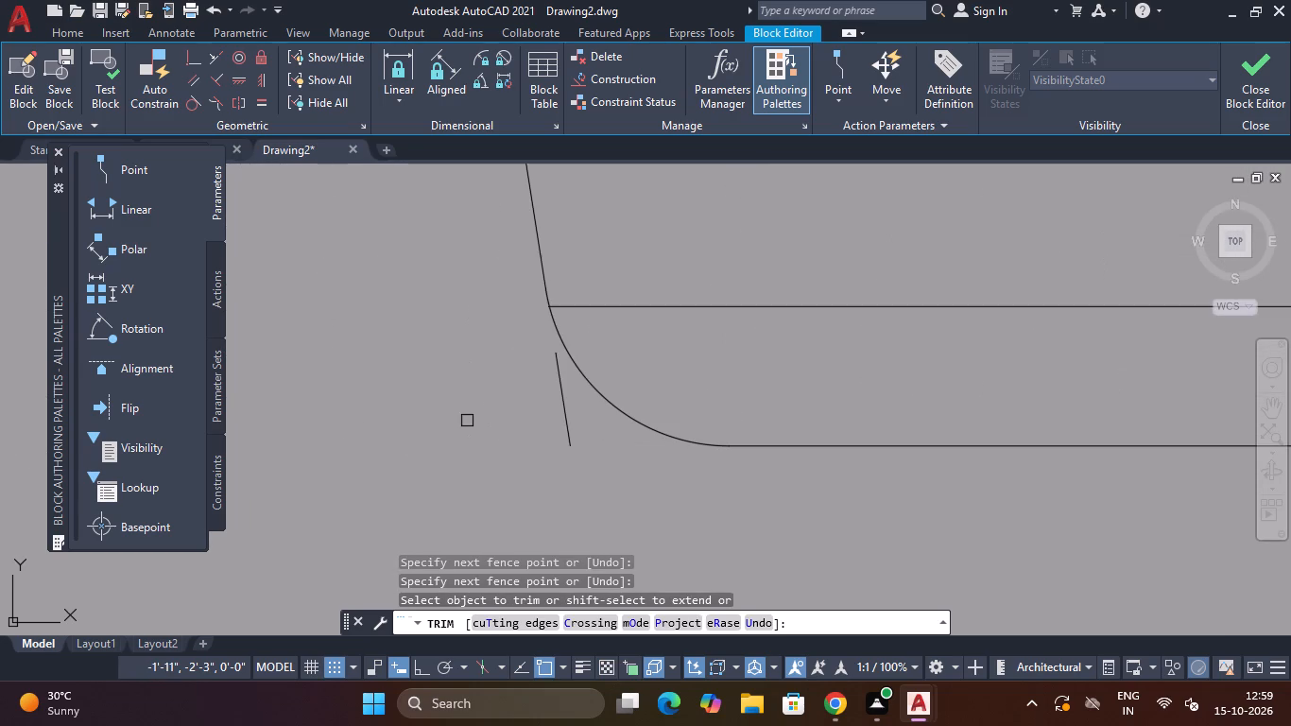
left_click(585, 395)
left_click(532, 419)
Trim away the redundant inner back line and both leftover corner stubs on the lower-right chair.
scroll(555, 415, "down", 4)
scroll(663, 413, "down", 2)
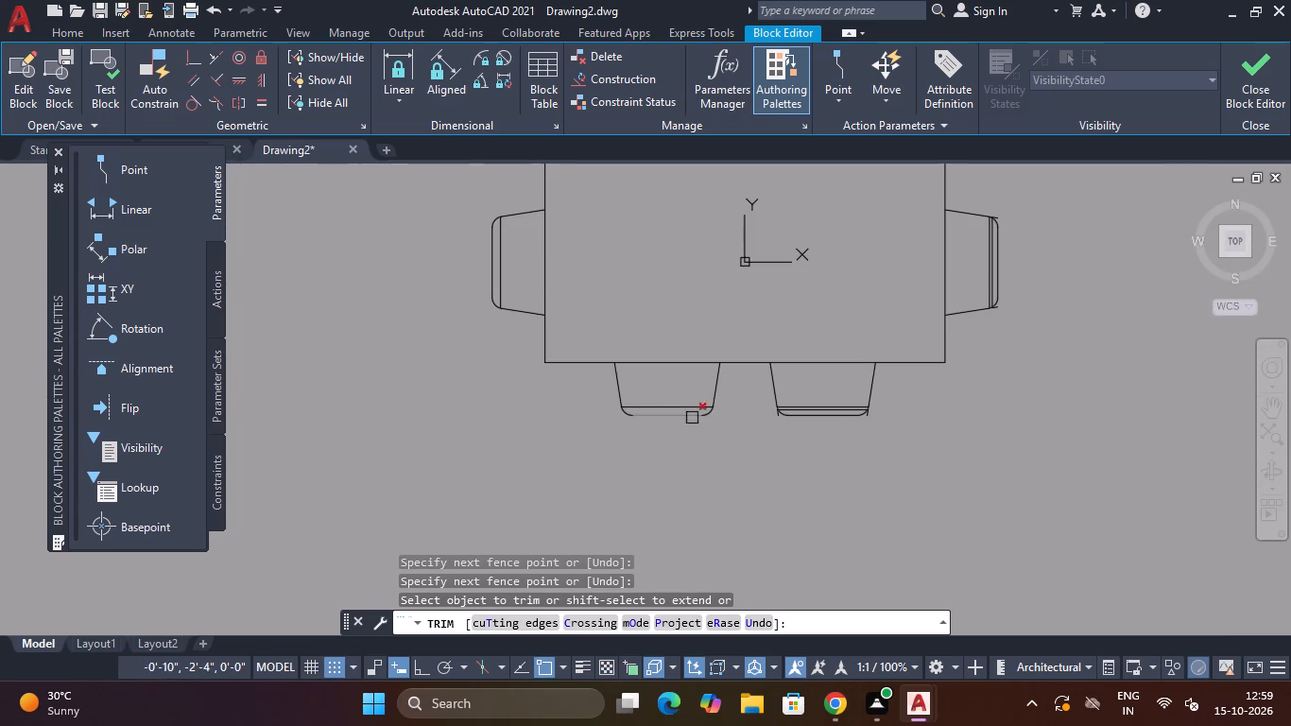
scroll(845, 402, "up", 4)
scroll(775, 458, "up", 3)
left_click(775, 457)
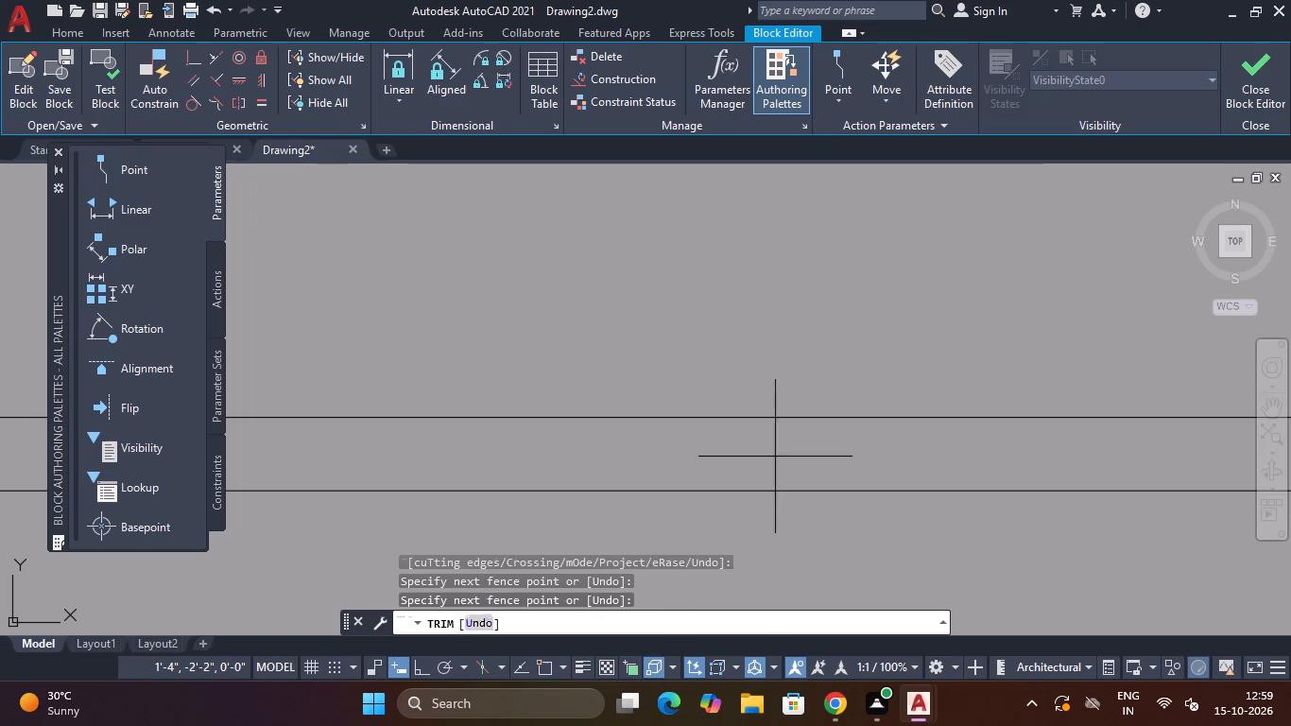
left_click(709, 520)
scroll(724, 486, "down", 7)
scroll(791, 479, "up", 5)
left_click(895, 487)
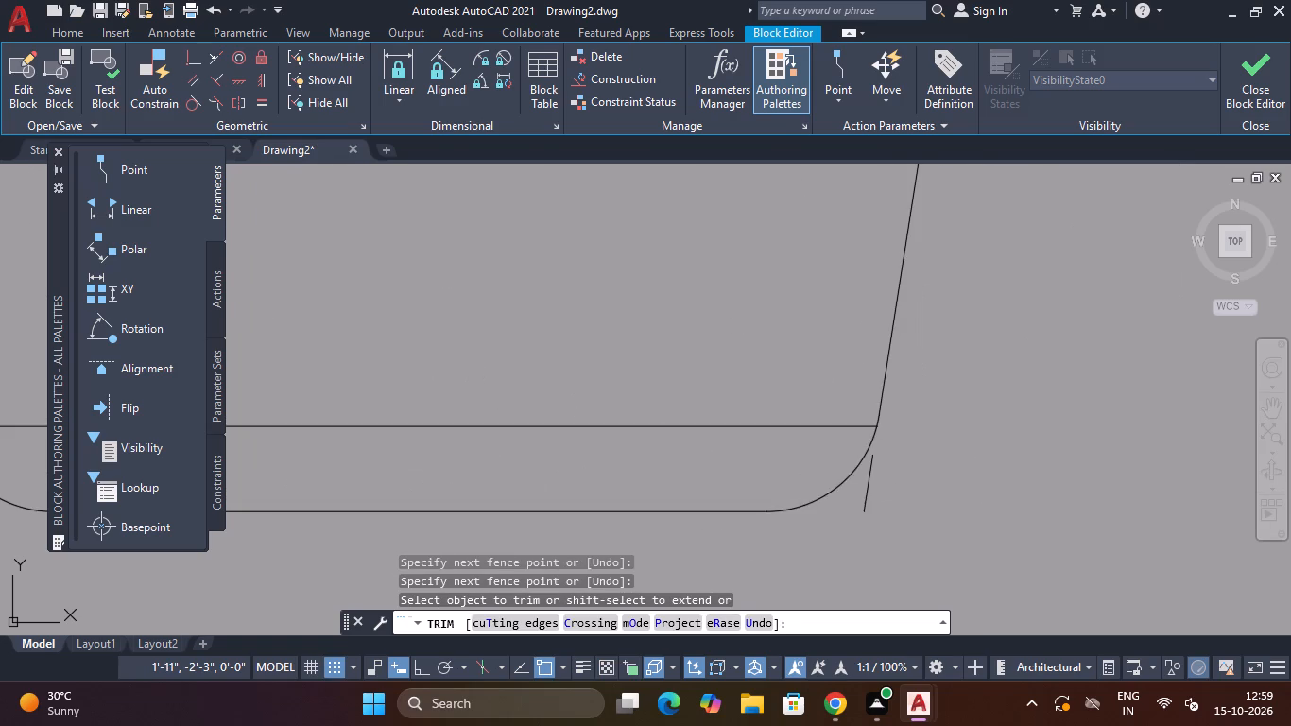
left_click(831, 514)
scroll(832, 513, "down", 3)
scroll(597, 495, "up", 4)
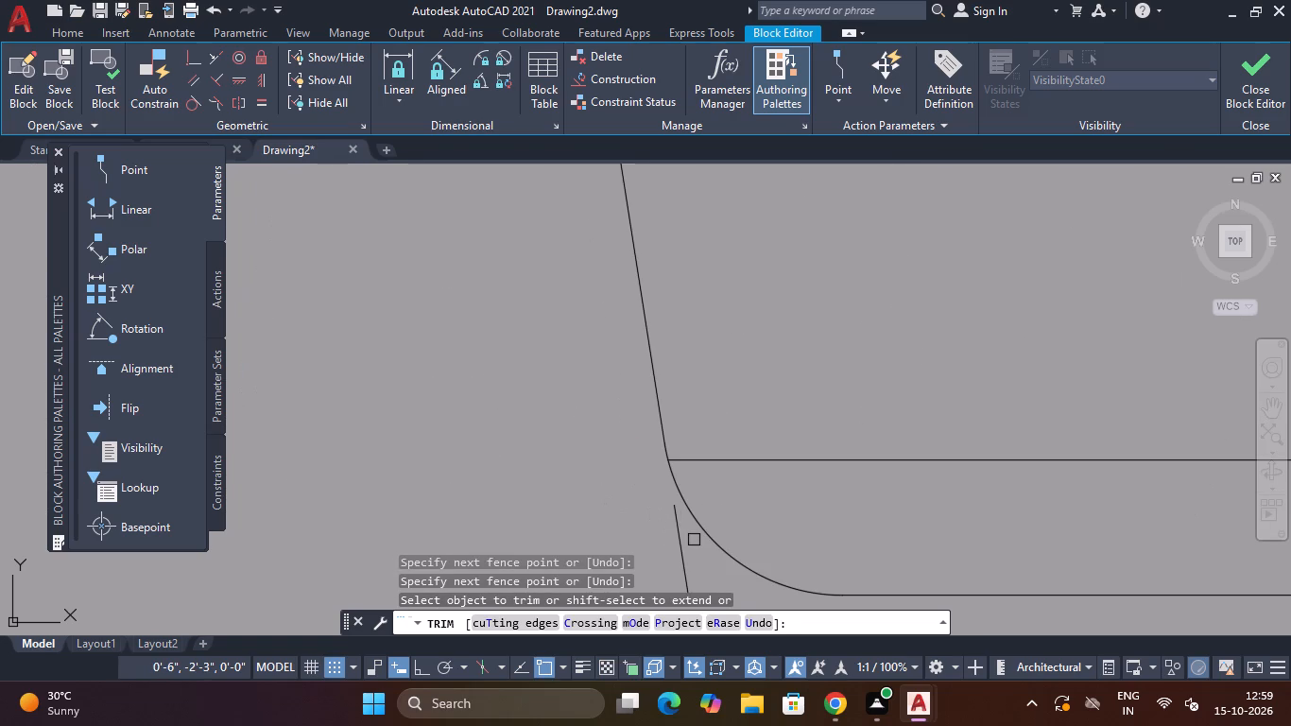
left_click(694, 542)
left_click(643, 555)
scroll(640, 540, "down", 4)
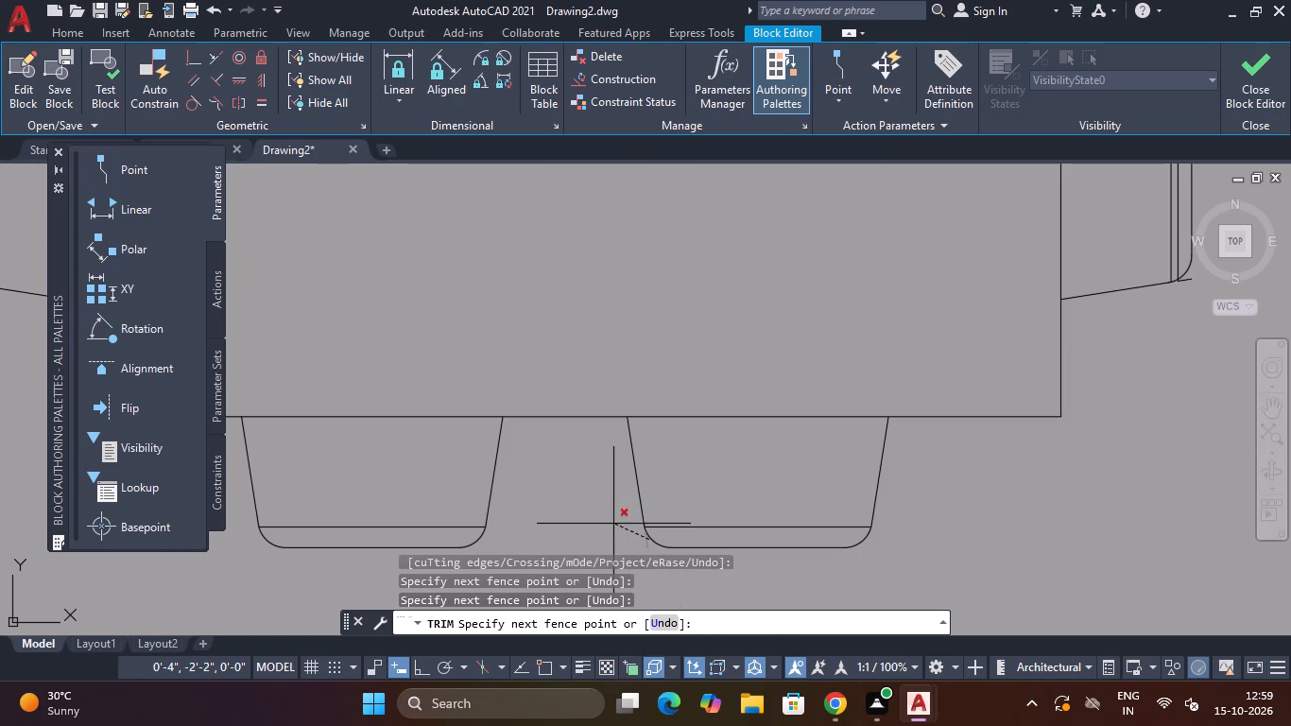
left_click(613, 525)
Trim away the redundant inner back line and all leftover corner stubs on the chair at the table's right end.
scroll(624, 523, "down", 4)
scroll(702, 454, "up", 4)
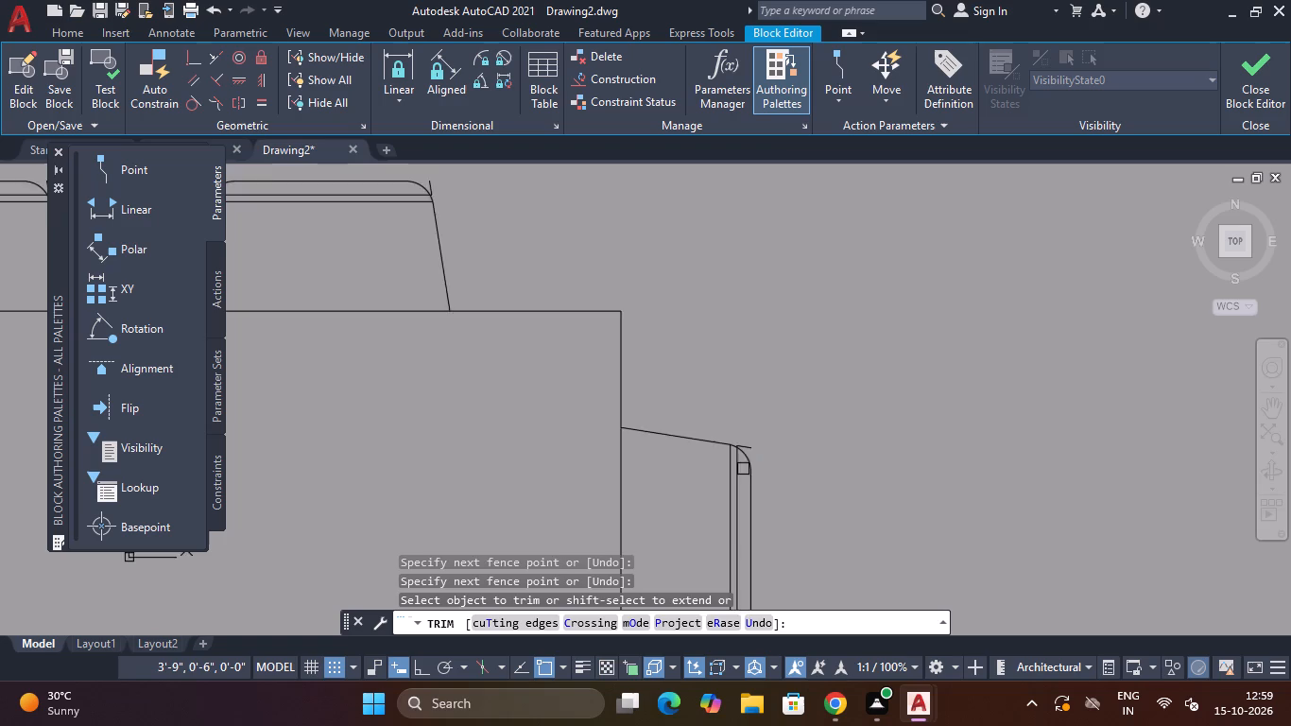
scroll(741, 469, "up", 5)
left_click(743, 472)
left_click(693, 498)
left_click(788, 259)
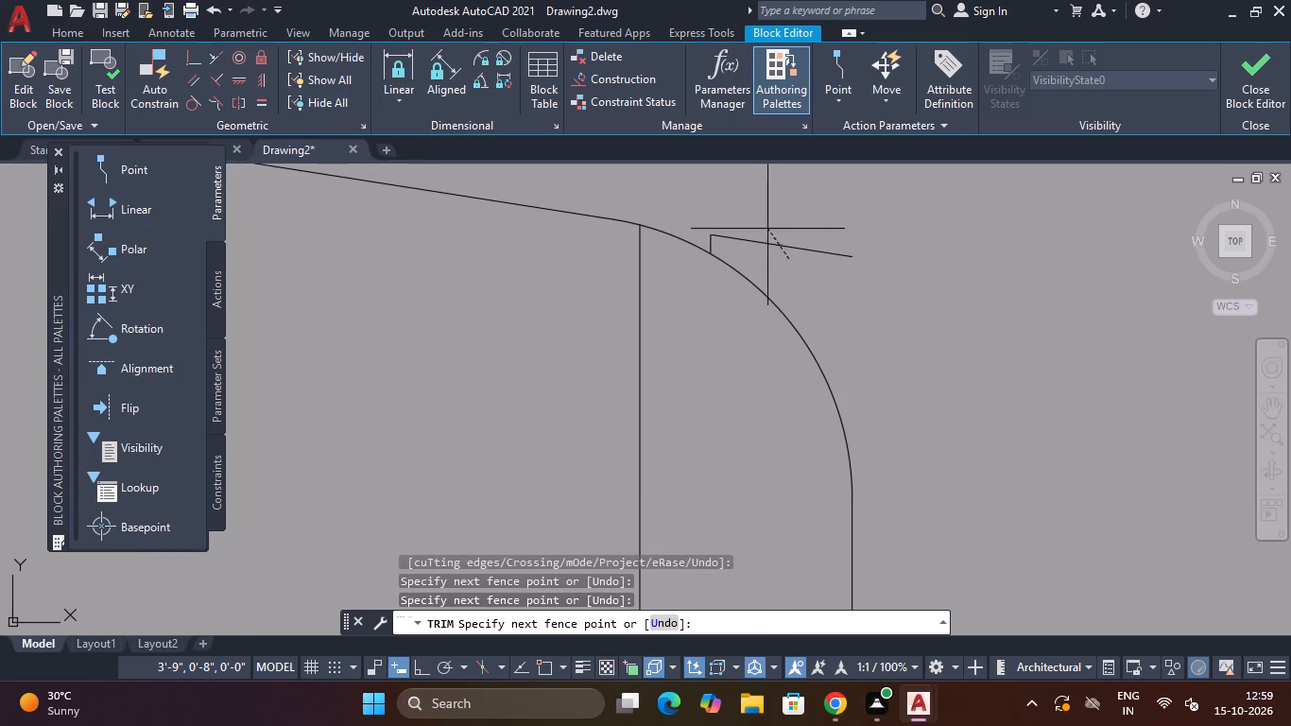
left_click(766, 227)
left_click(751, 243)
left_click(697, 237)
scroll(697, 237, "down", 4)
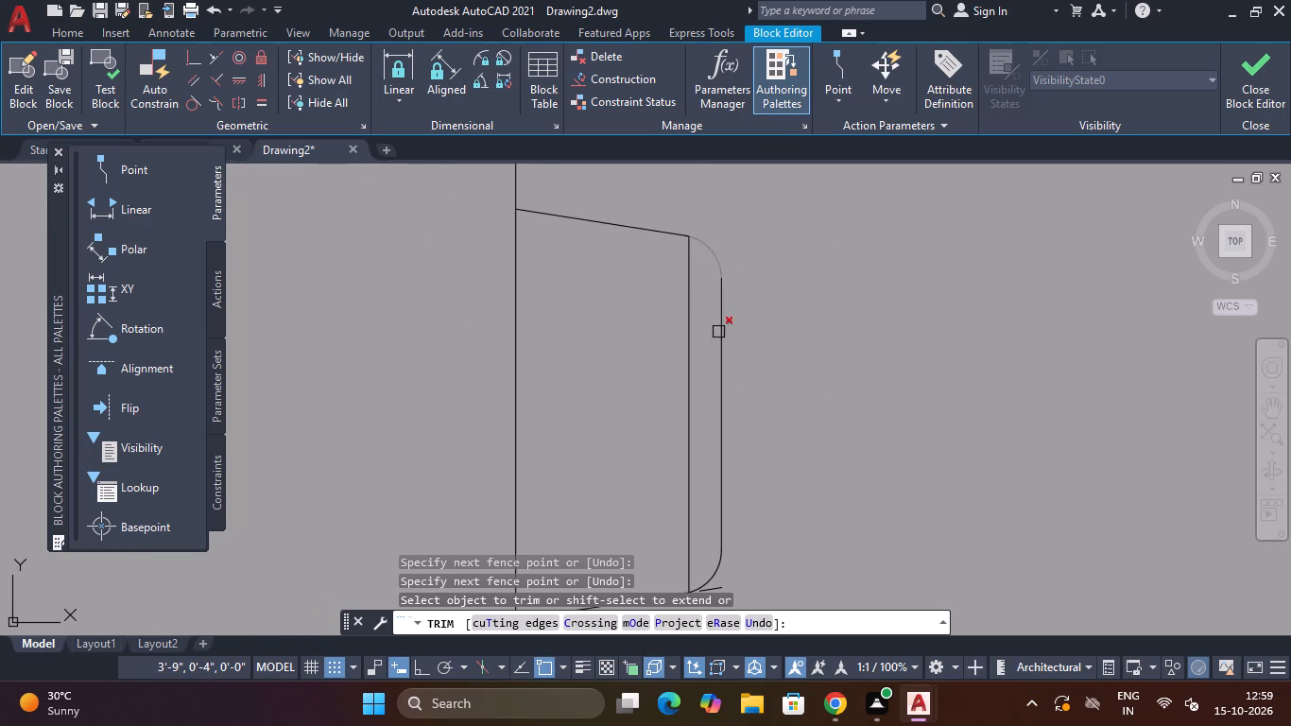
scroll(714, 540, "down", 2)
scroll(713, 576, "up", 4)
left_click(731, 484)
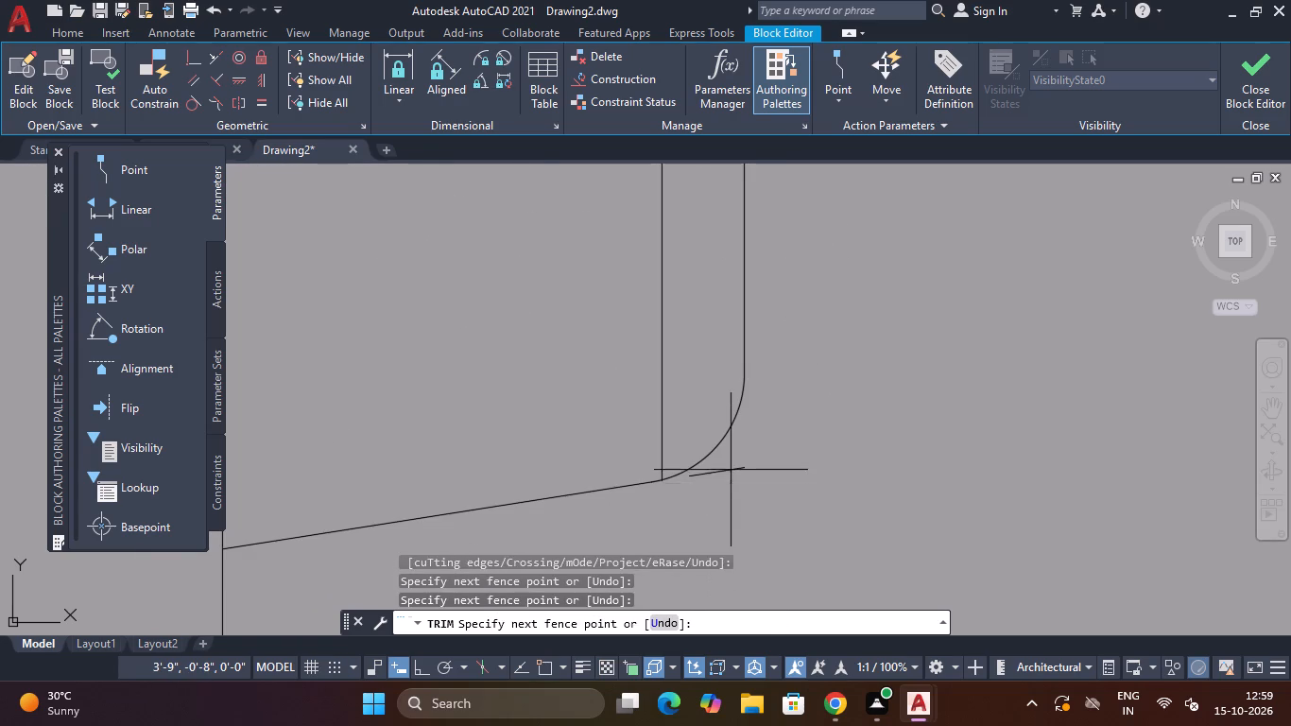
left_click(731, 457)
Trim away the redundant inner back line and all leftover corner stubs on the upper-right chair.
scroll(731, 457, "down", 7)
scroll(626, 325, "up", 5)
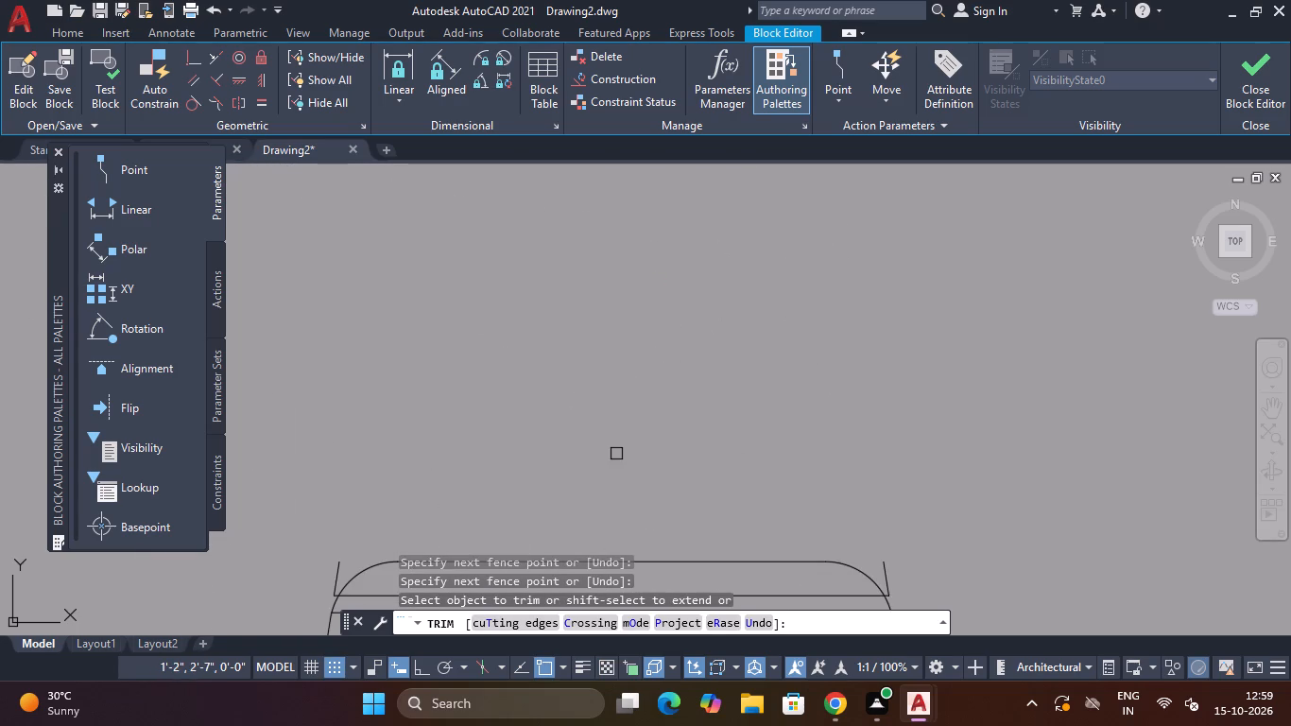
scroll(632, 392, "down", 4)
scroll(630, 448, "up", 5)
scroll(612, 270, "down", 3)
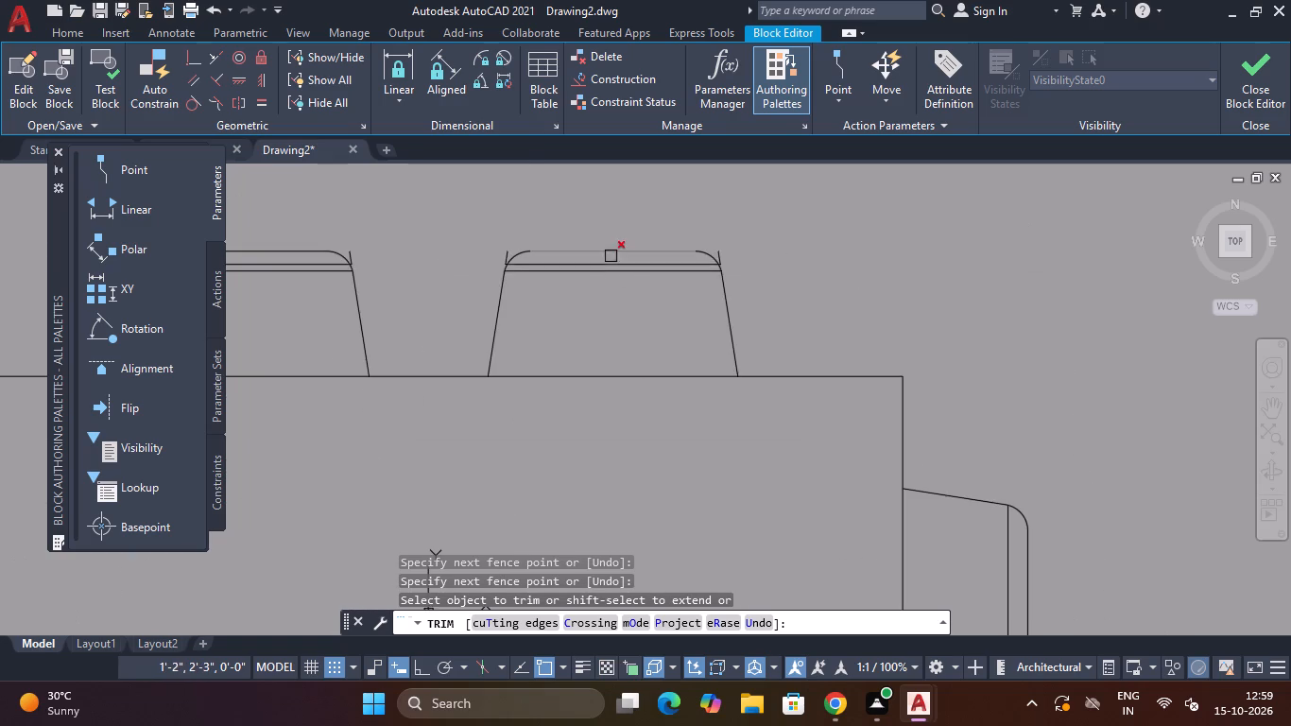
scroll(611, 256, "up", 3)
left_click(611, 256)
left_click(593, 287)
scroll(620, 294, "down", 3)
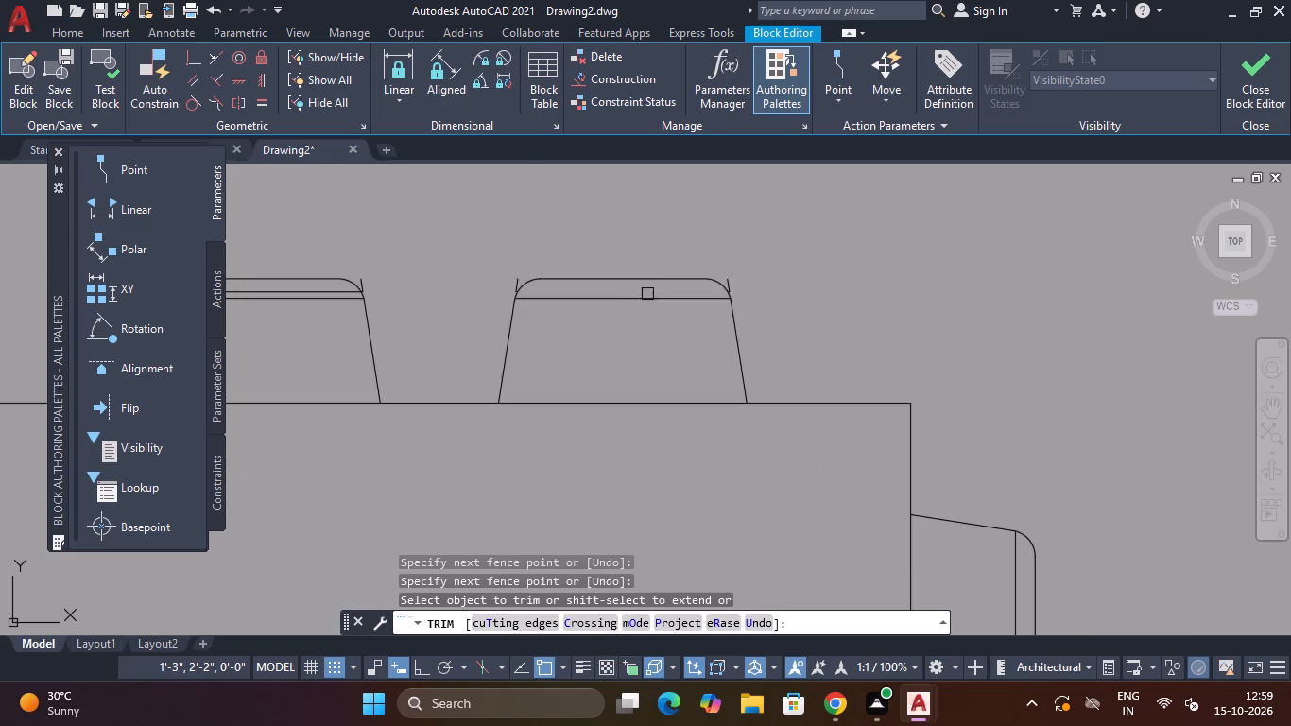
scroll(726, 273, "up", 4)
left_click(774, 354)
left_click(736, 345)
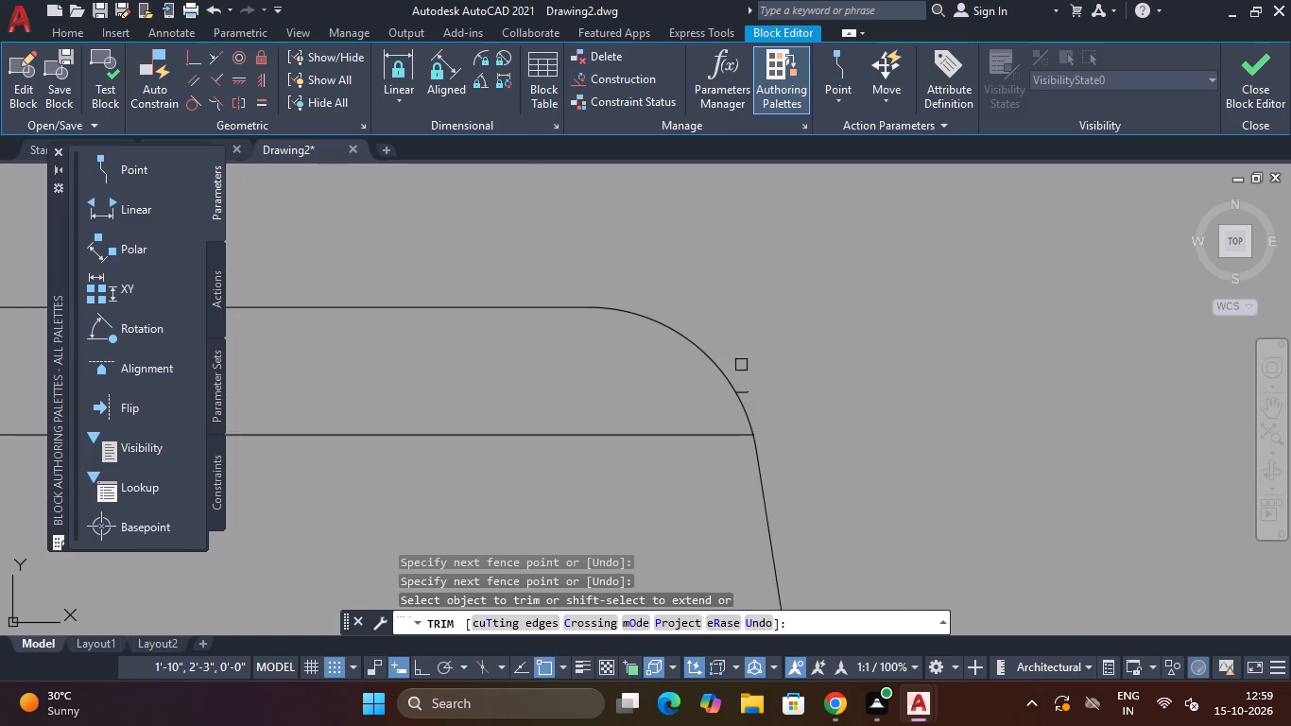
scroll(743, 390, "up", 4)
left_click(743, 341)
left_click(750, 420)
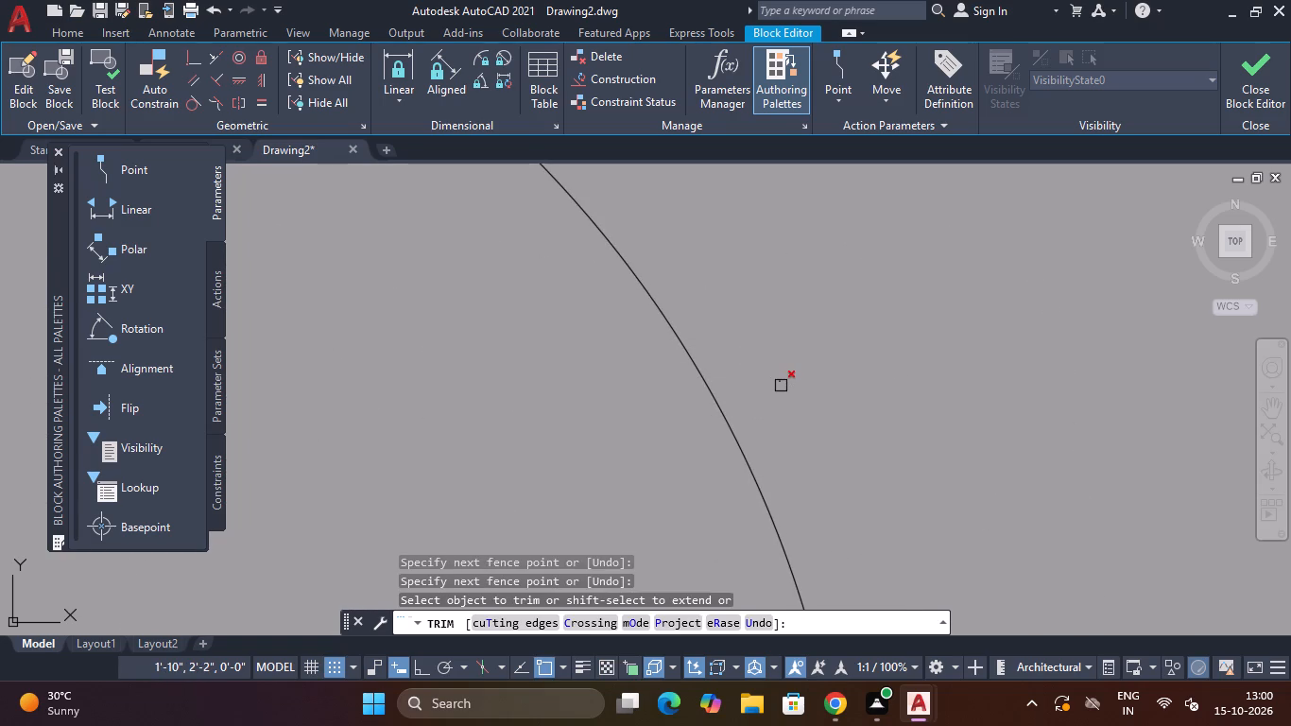
left_click(781, 381)
left_click(780, 384)
scroll(780, 376, "down", 7)
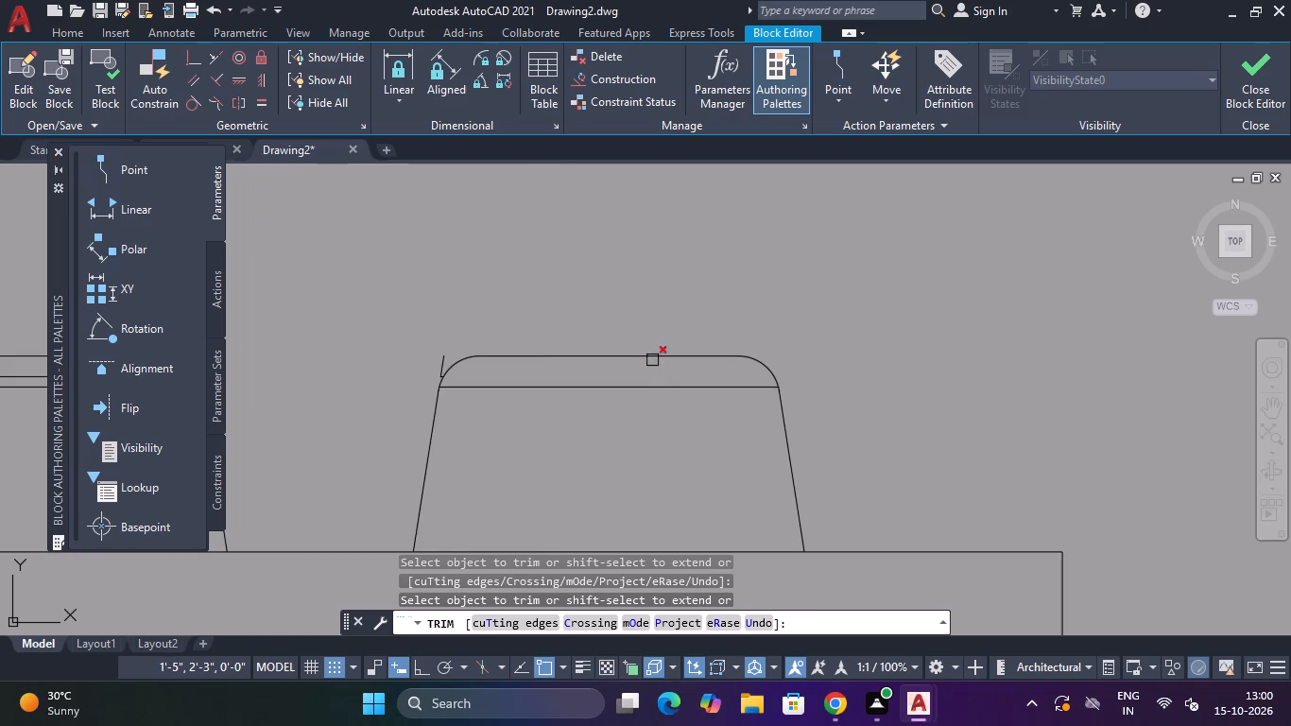
scroll(425, 372, "up", 4)
left_click(549, 318)
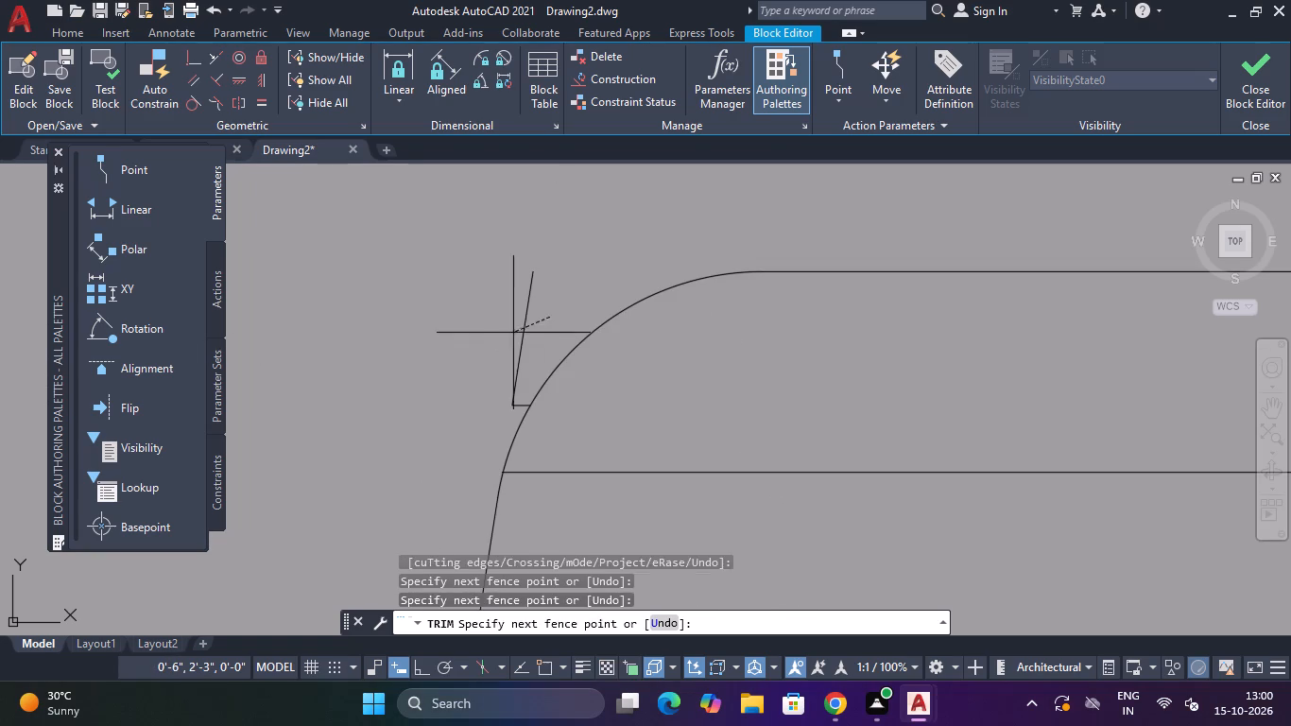
left_click(511, 334)
scroll(511, 389, "up", 4)
left_click(542, 392)
left_click(533, 513)
Trim away the redundant inner back line and all leftover corner stubs on the upper-left chair, and end trimming.
scroll(538, 466, "down", 3)
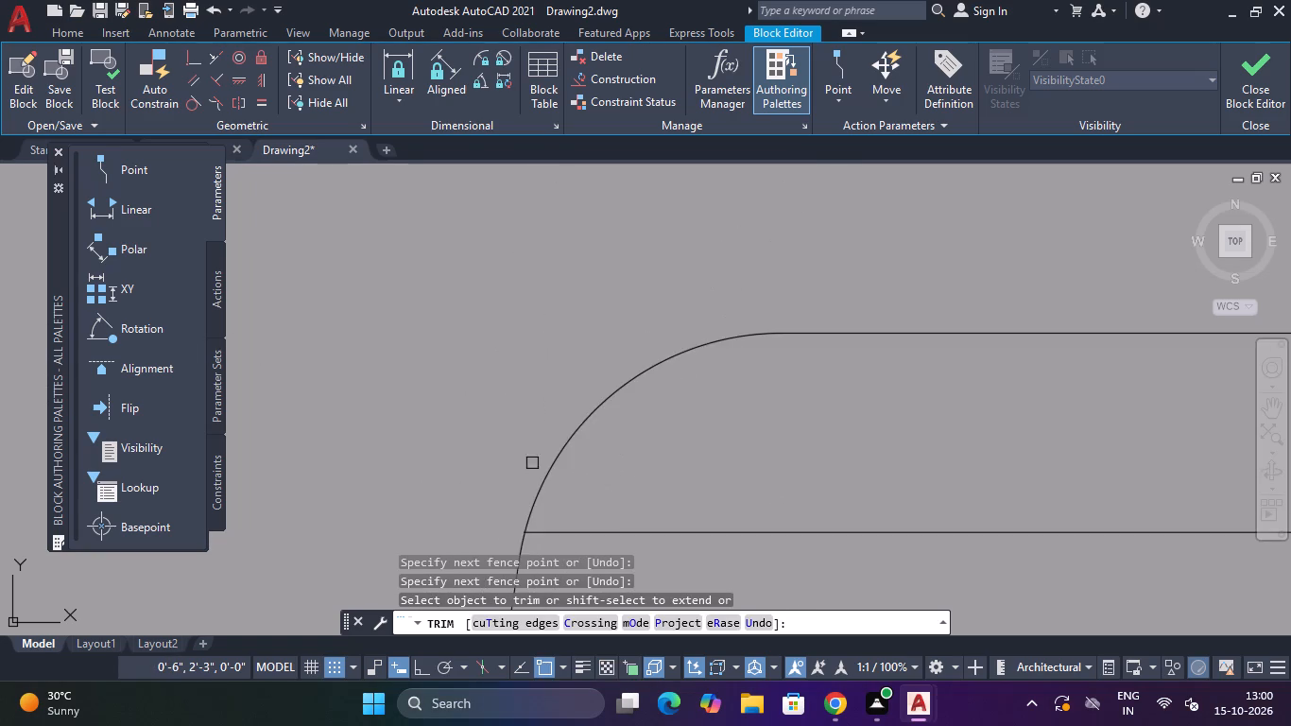
scroll(532, 463, "down", 8)
scroll(345, 427, "up", 6)
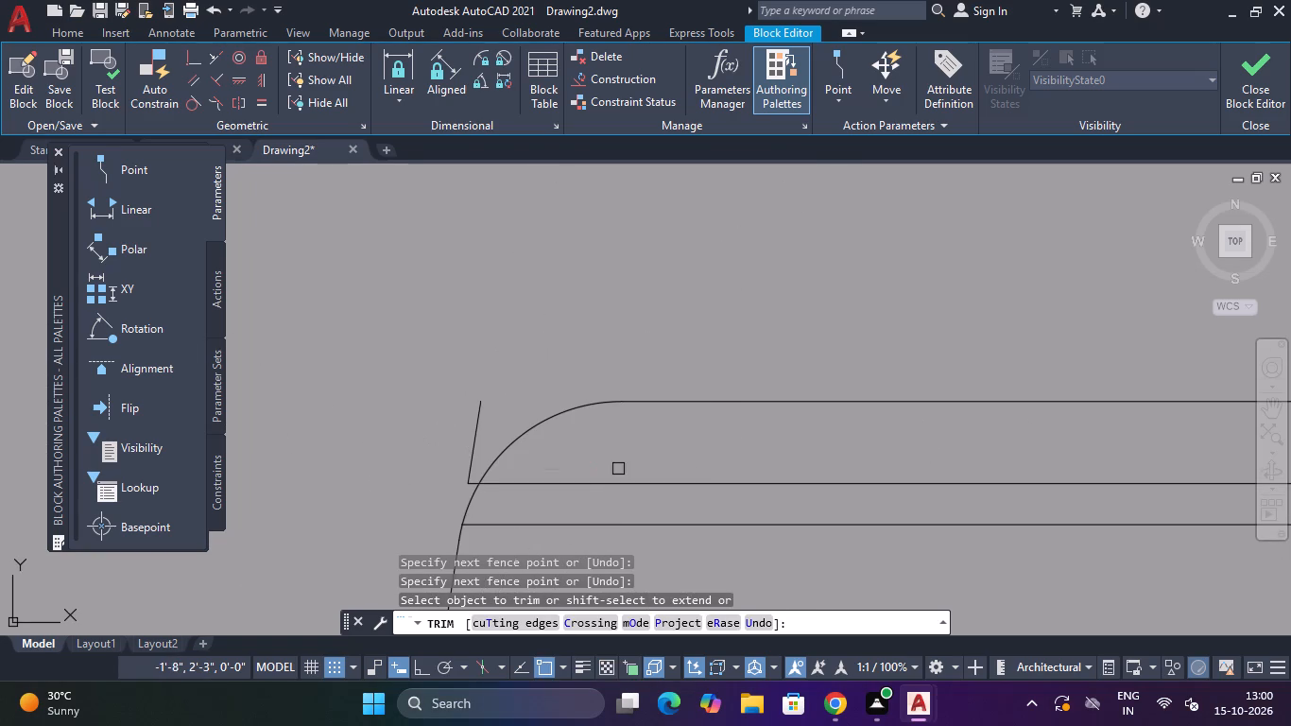
left_click(618, 469)
left_click(593, 491)
left_click(487, 417)
left_click(447, 435)
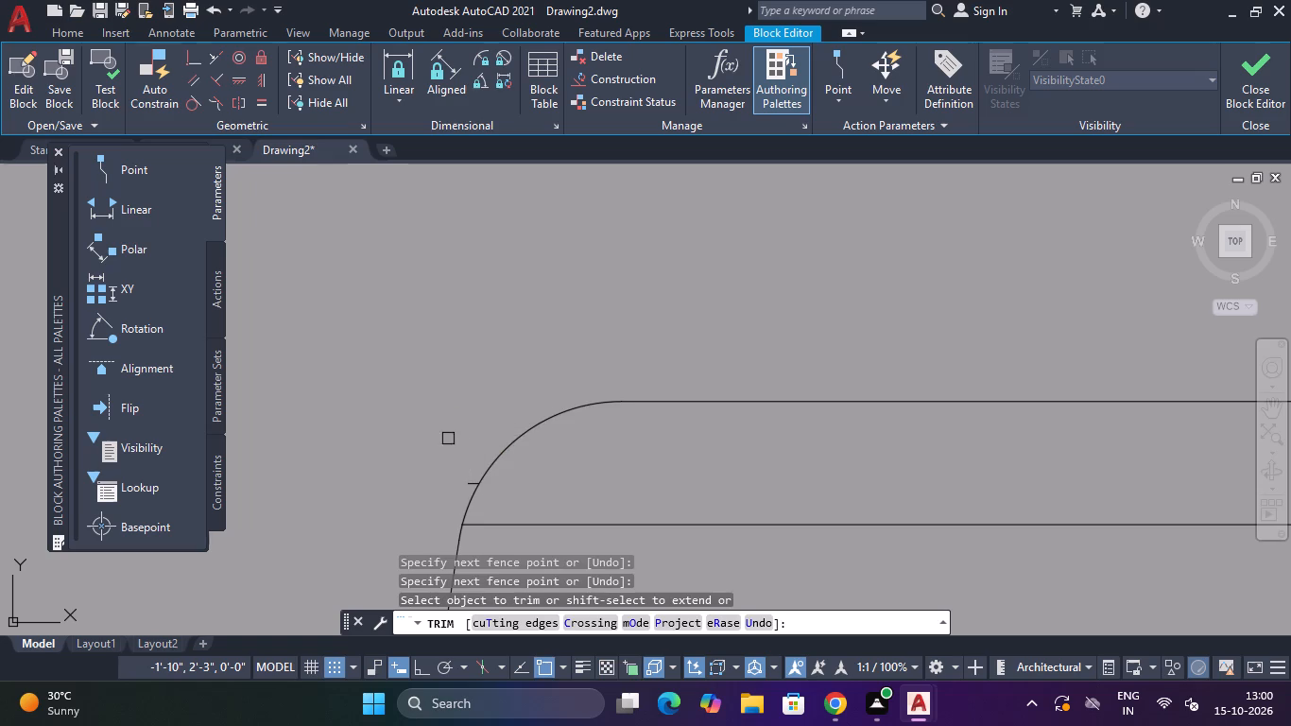
scroll(467, 475, "up", 5)
scroll(530, 436, "down", 3)
scroll(526, 477, "up", 3)
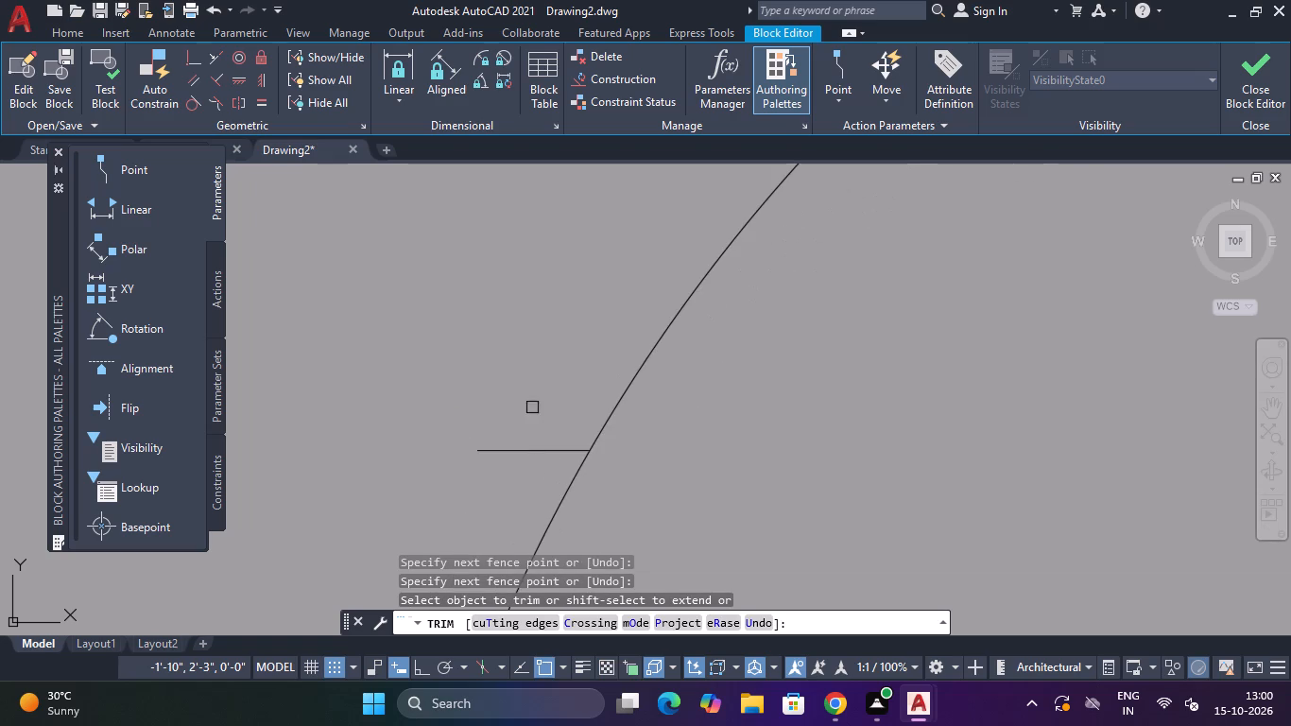
left_click(532, 398)
left_click(502, 503)
scroll(506, 458, "down", 10)
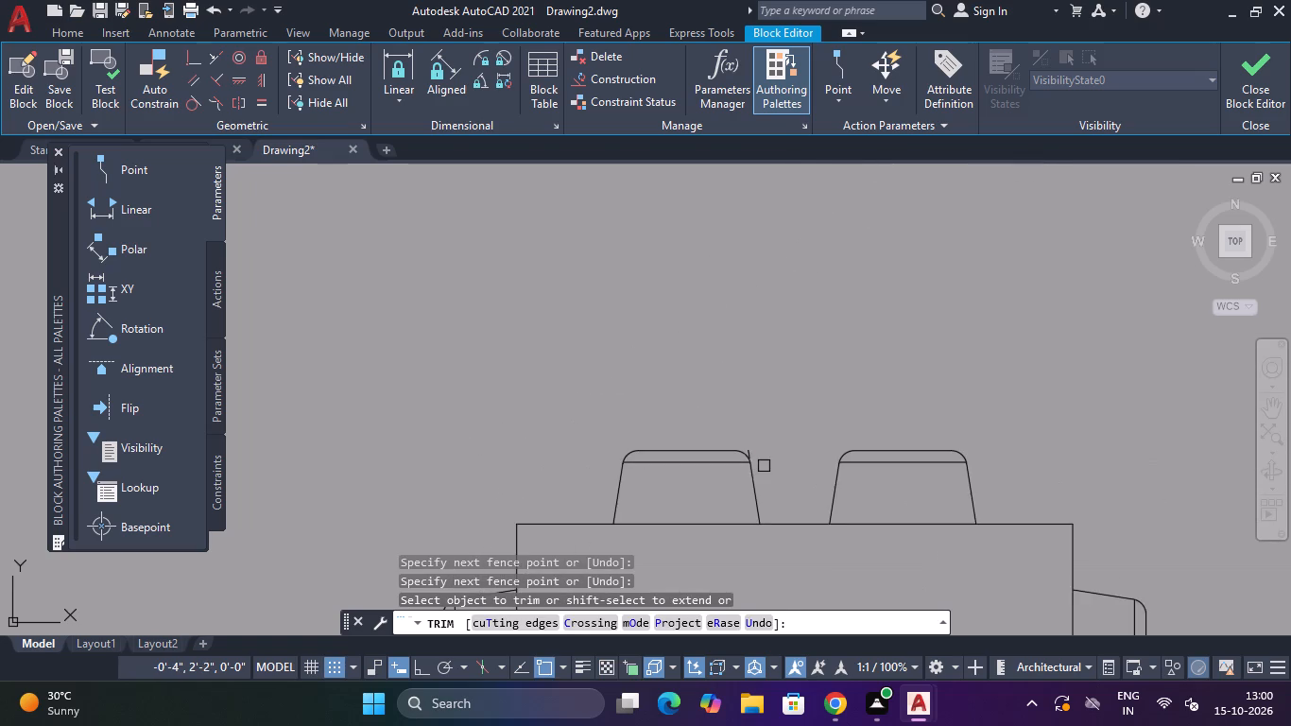
scroll(761, 456, "up", 5)
left_click(670, 414)
left_click(623, 430)
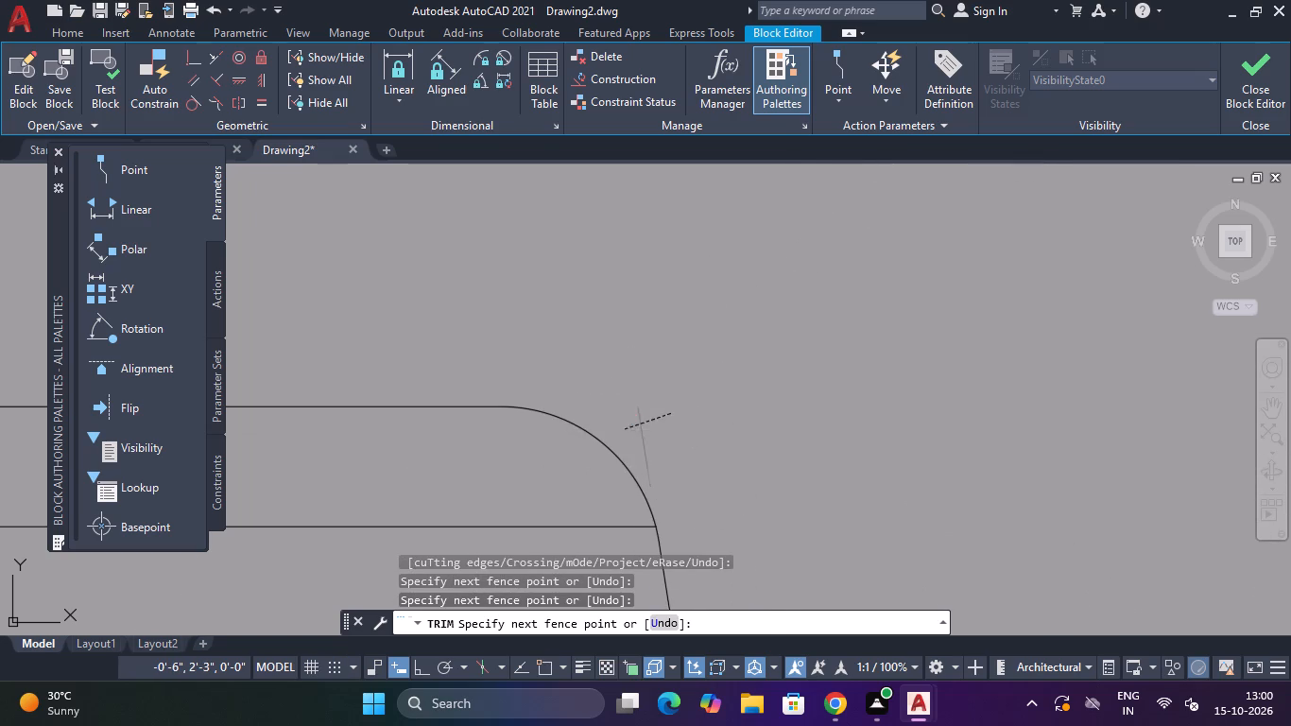
scroll(631, 420, "down", 9)
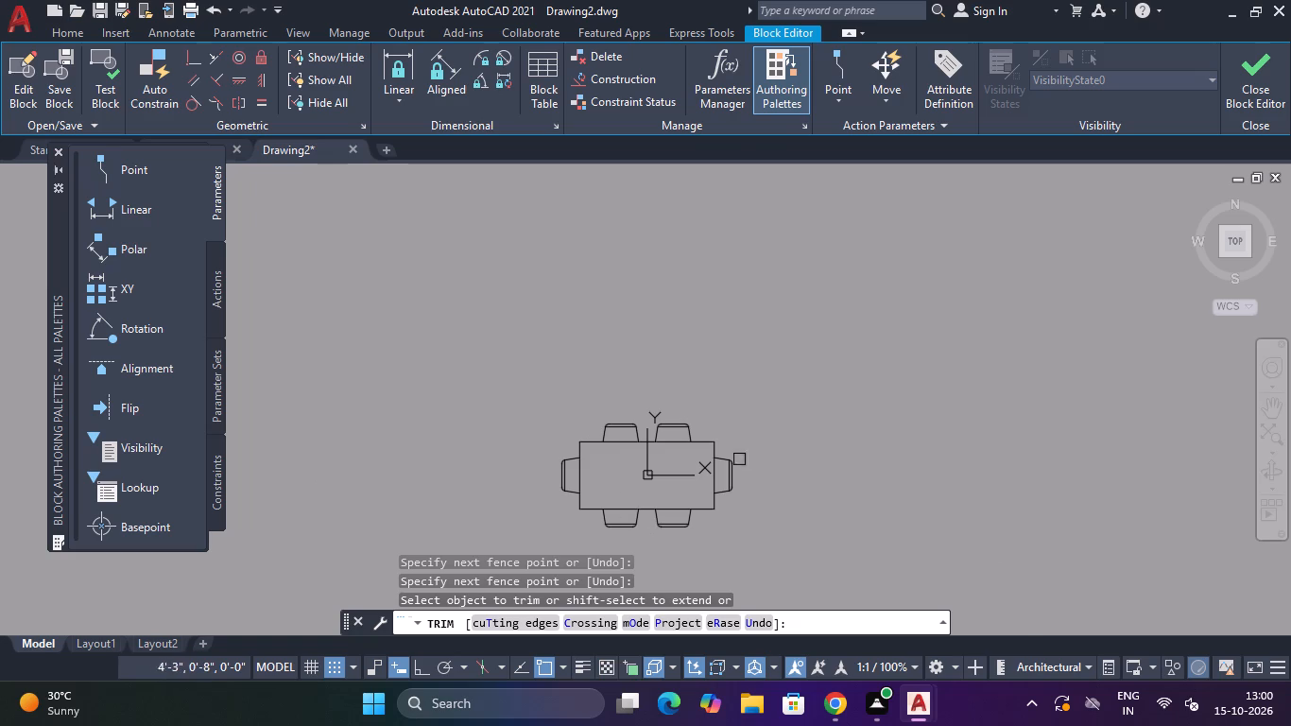
key("Escape")
key("space")
key("Escape")
key("Escape")
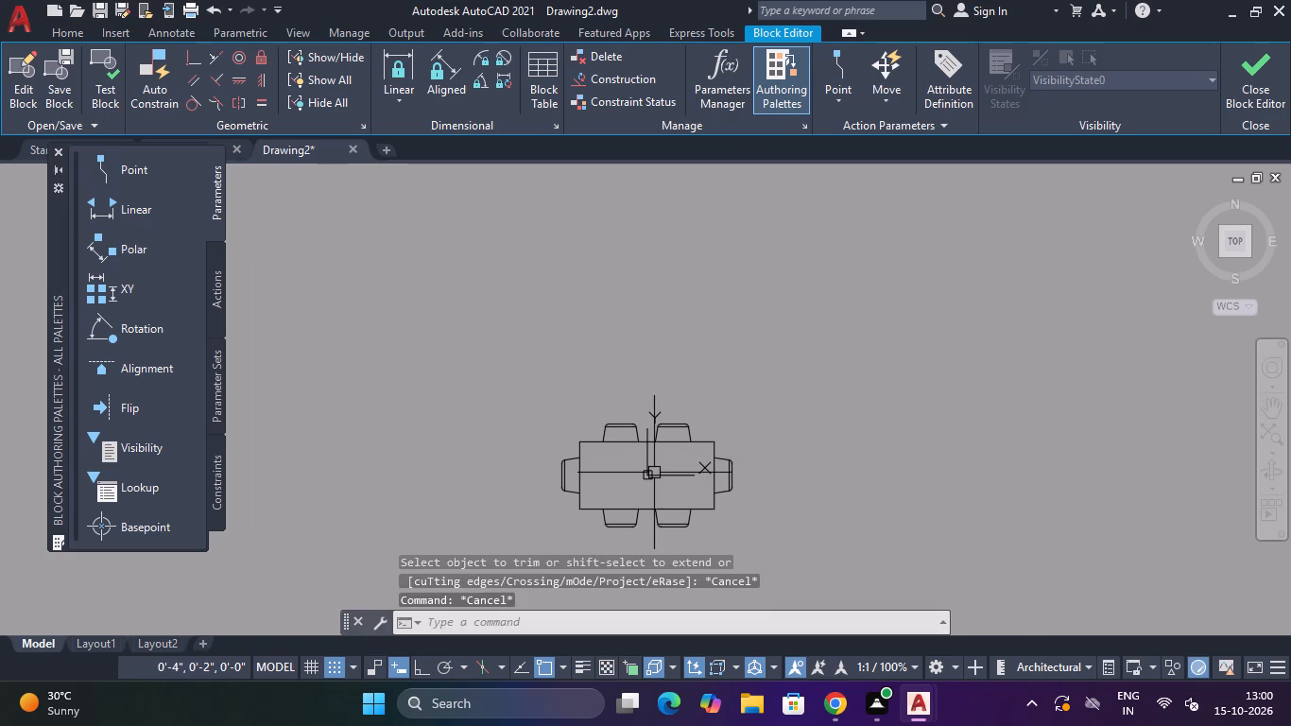
Fillet the tabletop's upper-left corner with the 2" radius.
type("F")
key("space")
scroll(565, 452, "up", 3)
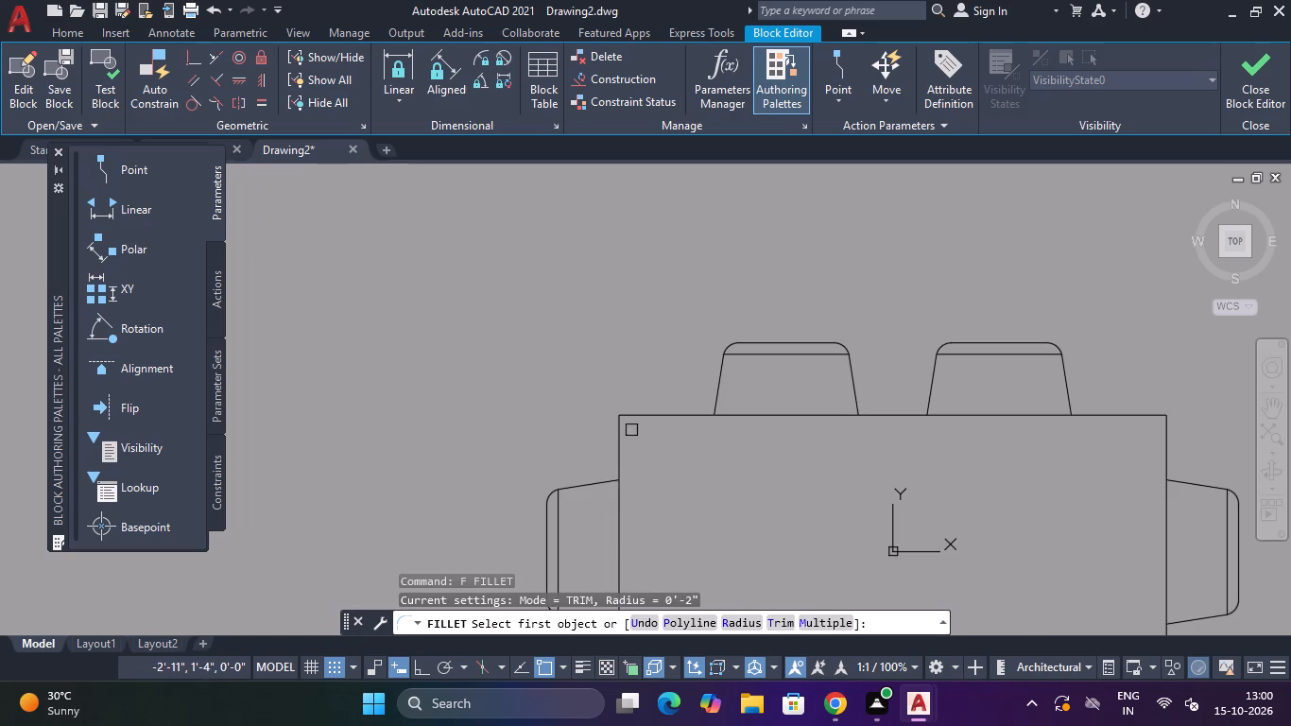
left_click(654, 408)
left_click(648, 414)
left_click(625, 440)
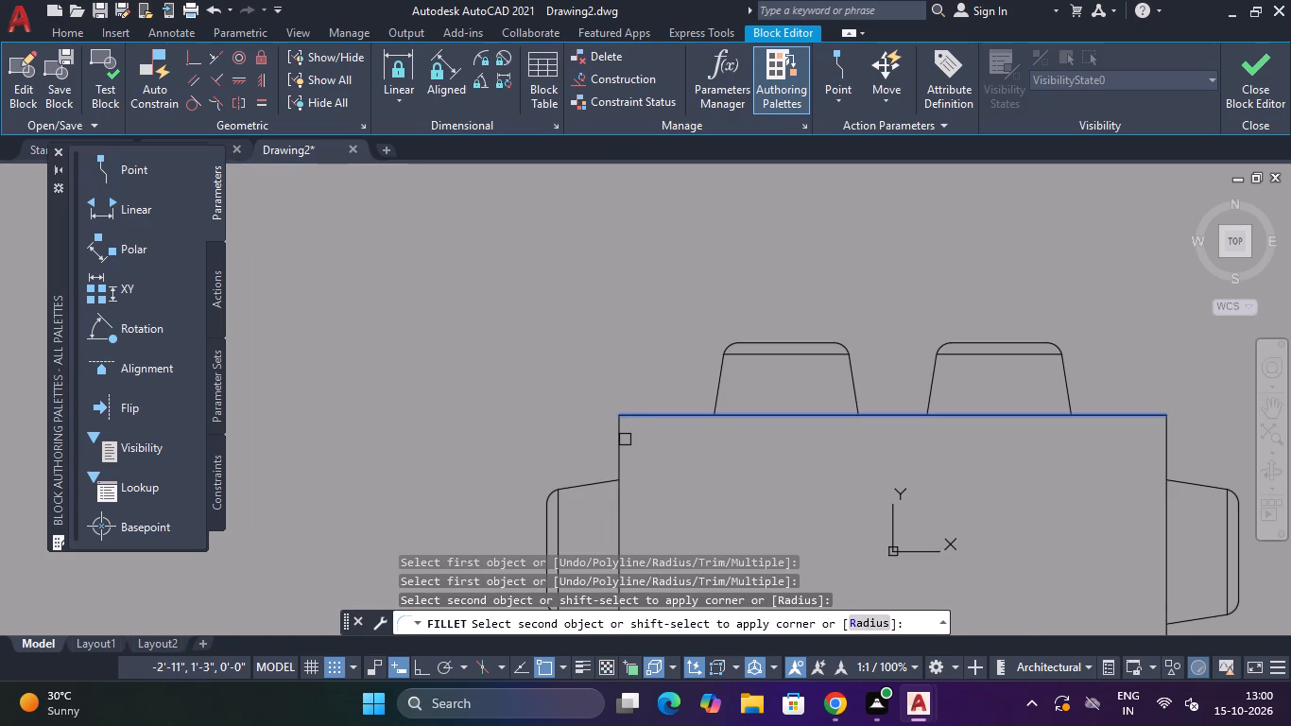
left_click(621, 441)
scroll(680, 441, "down", 2)
Fillet the tabletop's upper-right, lower-right and lower-left corners with the 2" radius.
key("space")
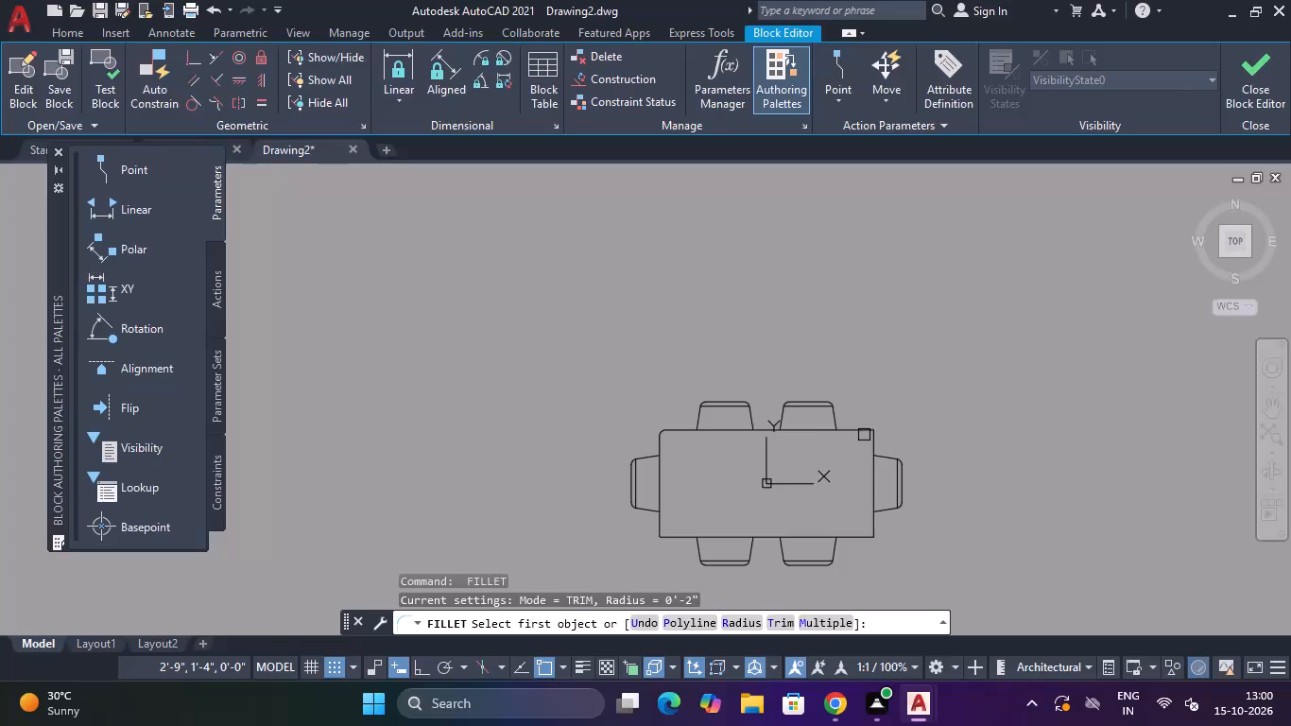
left_click(861, 430)
scroll(869, 439, "up", 4)
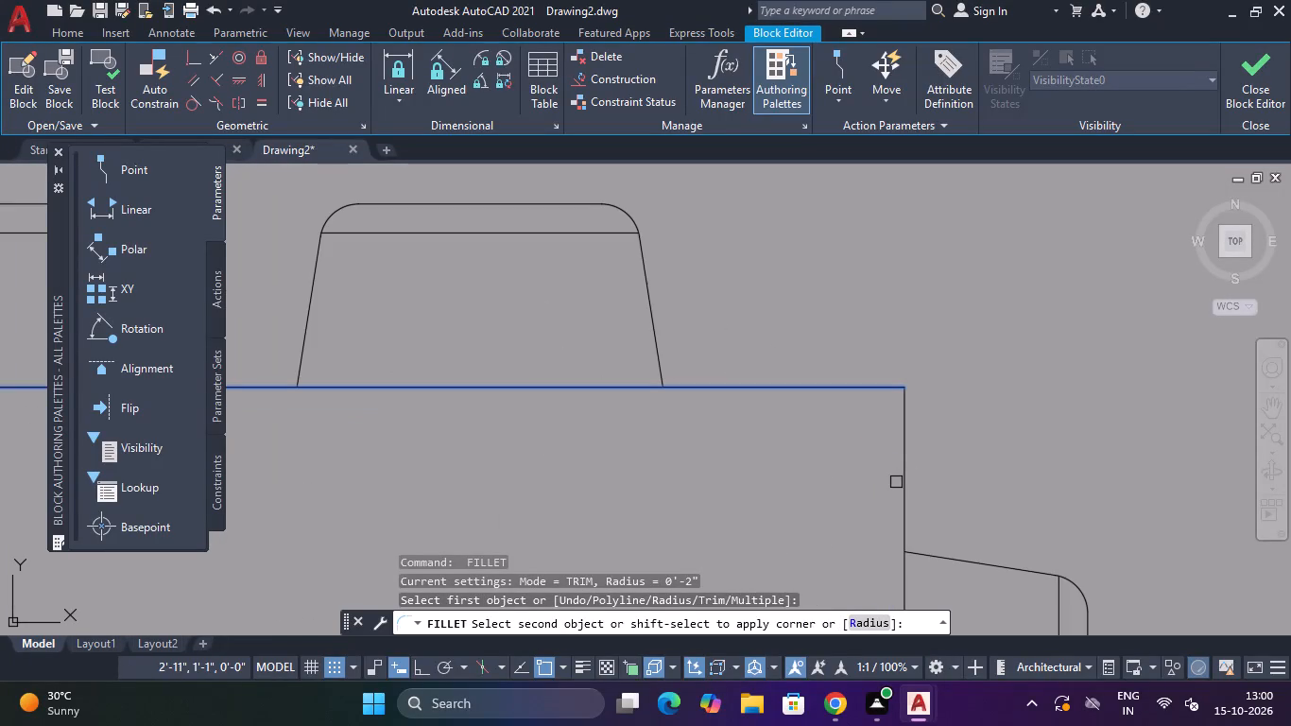
left_click(904, 484)
scroll(895, 484, "down", 6)
scroll(888, 553, "up", 5)
key("space")
left_click(928, 536)
left_click(883, 578)
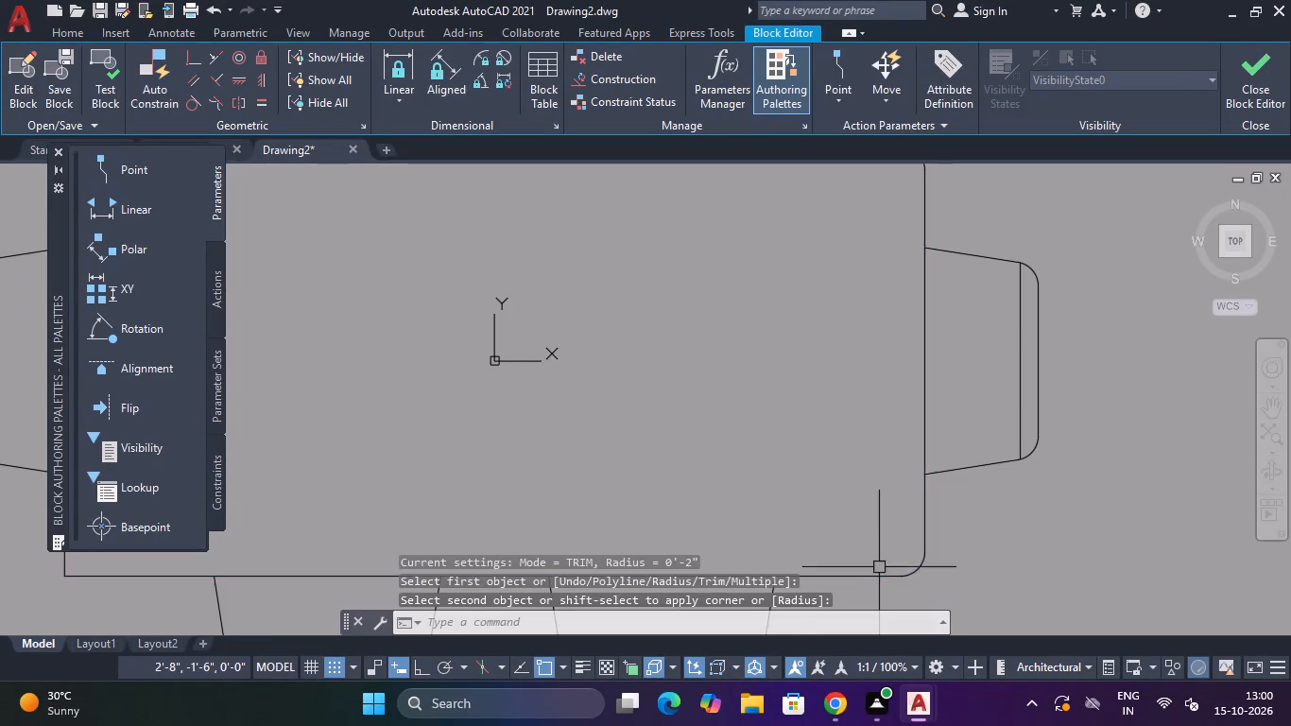
scroll(872, 553, "down", 4)
scroll(729, 553, "up", 3)
key("space")
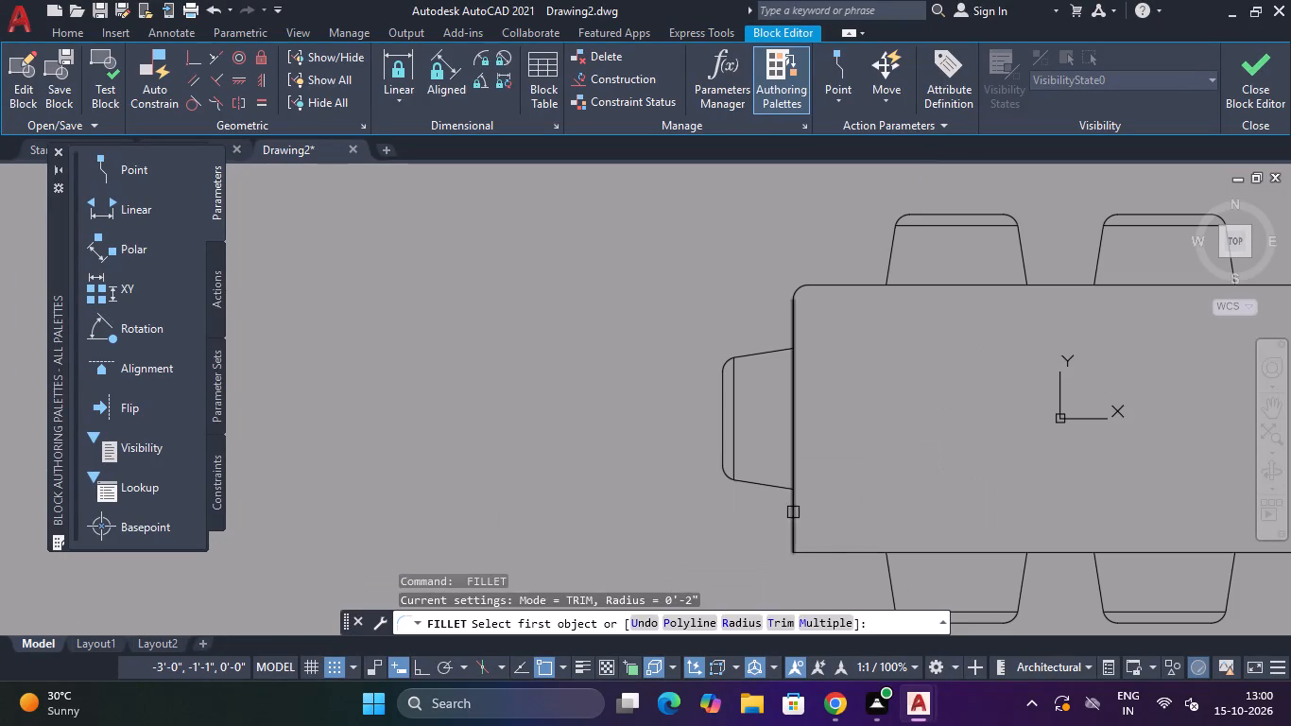
left_click(793, 512)
left_click(821, 556)
scroll(839, 519, "down", 3)
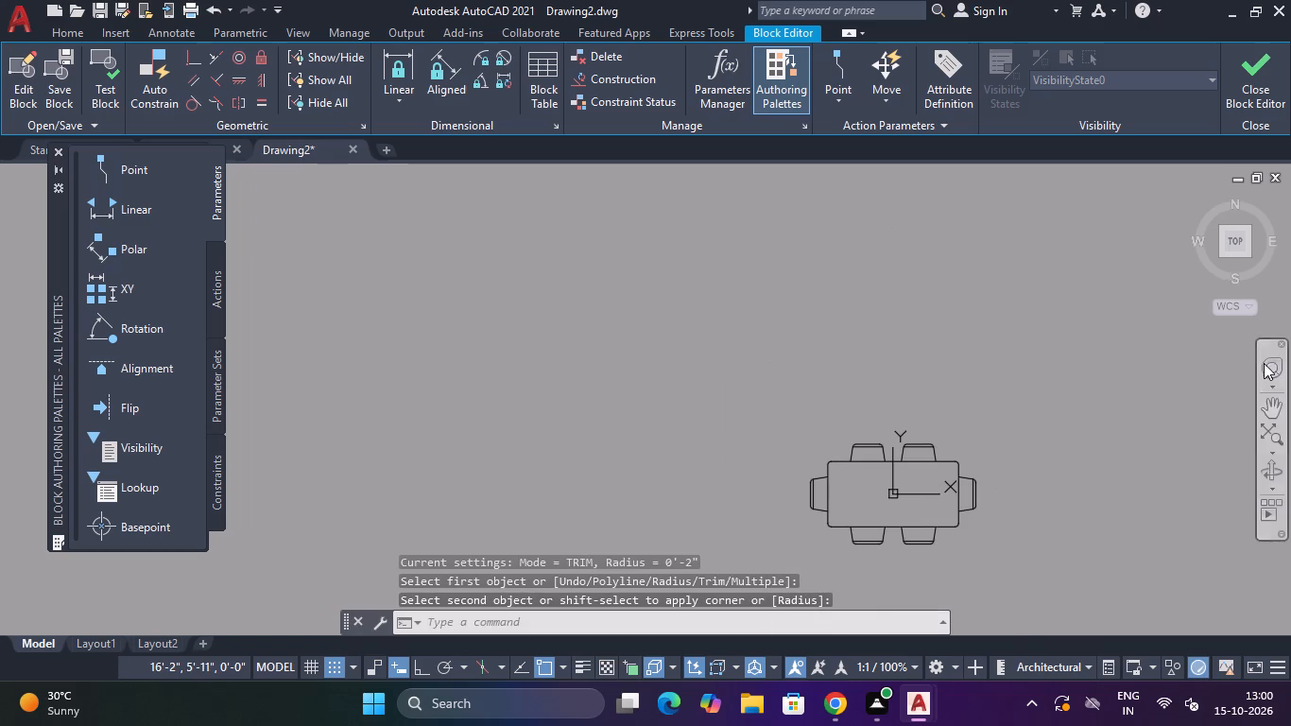
Save the changes to the Dining Set - 36 x 72 in. block and close the Block Editor.
left_click(1231, 88)
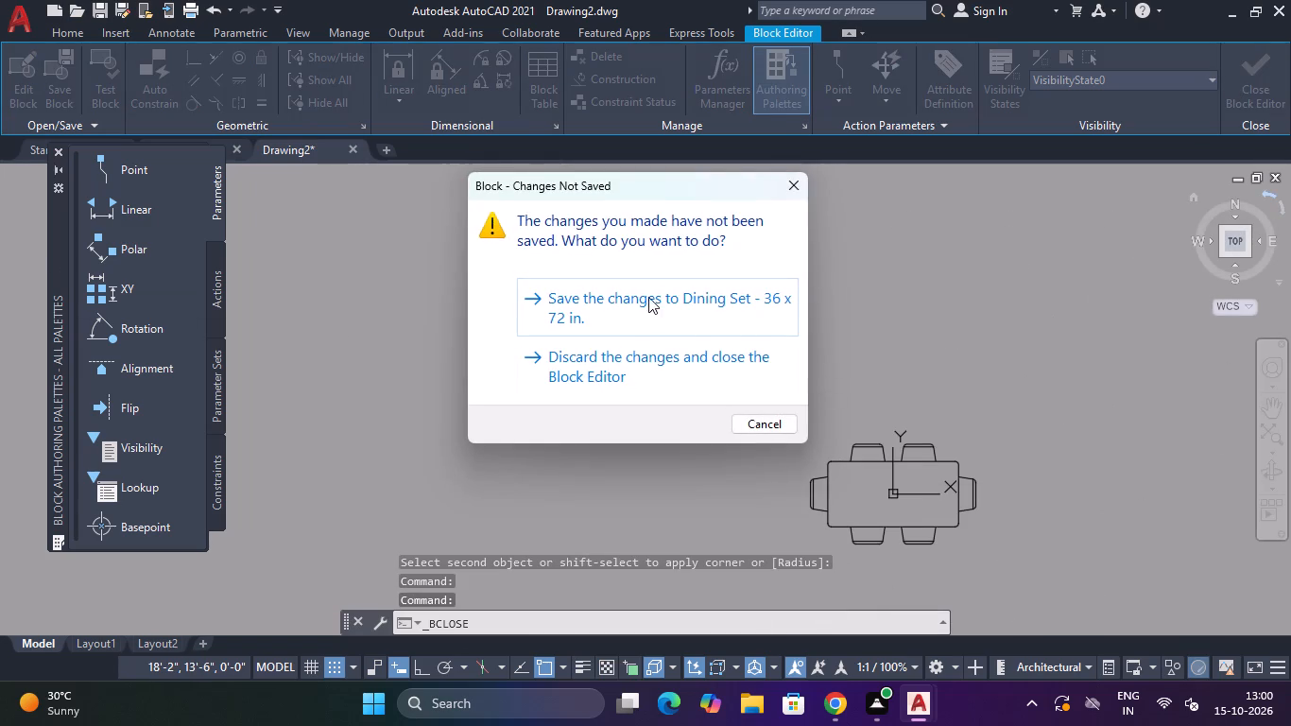
left_click(647, 293)
Move the dining set from beside the plan into the open area next to the kitchen counter.
scroll(373, 300, "down", 3)
scroll(359, 304, "up", 2)
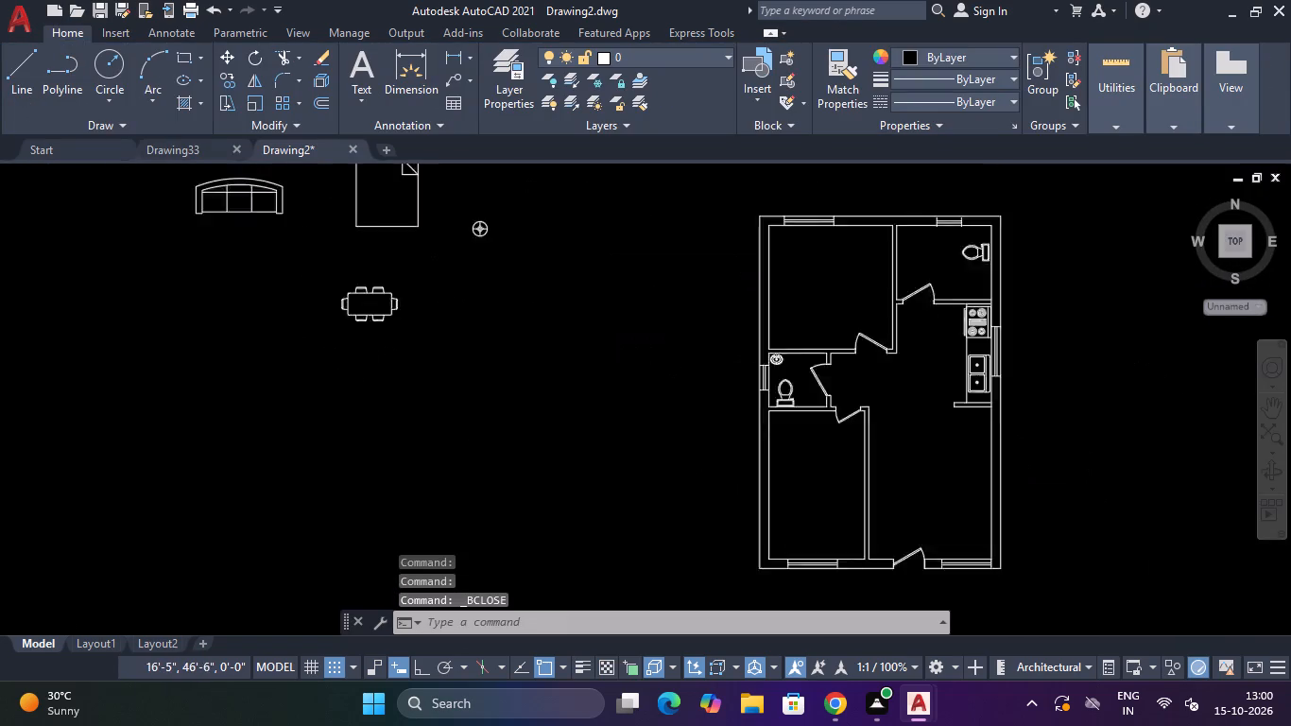
scroll(359, 304, "up", 1)
left_click(413, 248)
left_click(384, 304)
type("M")
key("space")
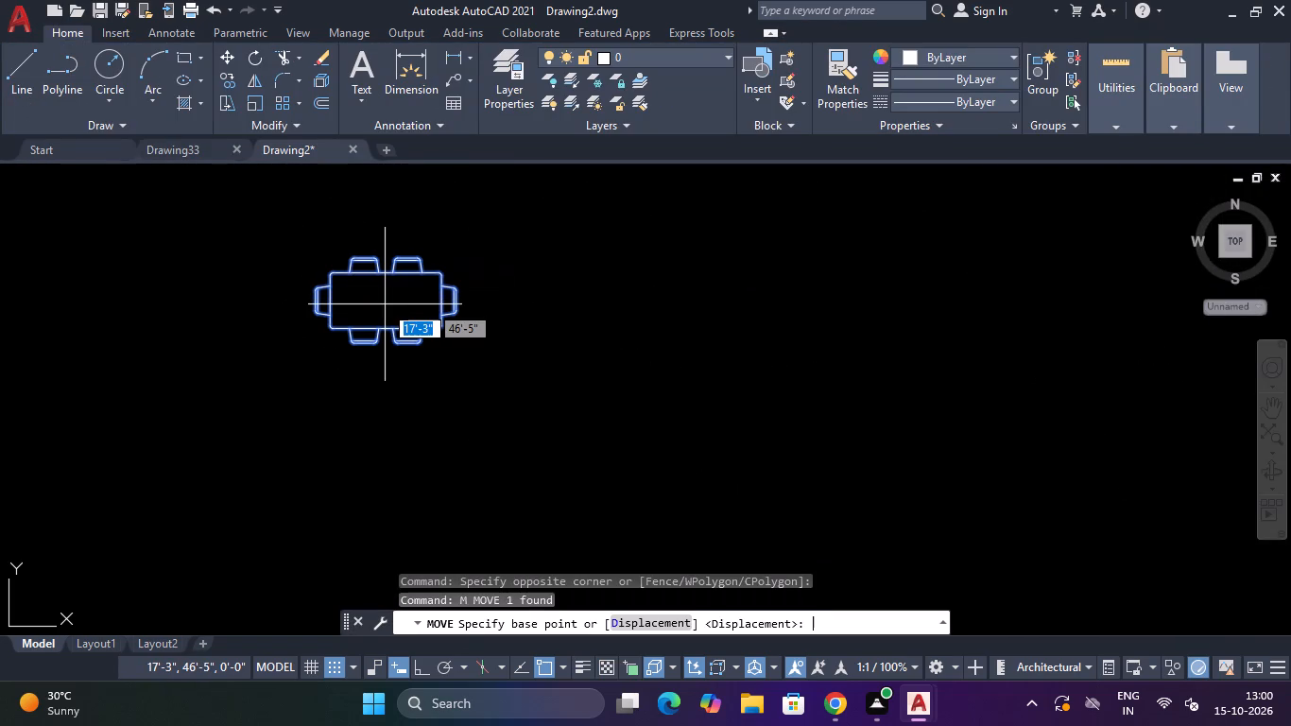
left_click(384, 304)
left_click(383, 304)
scroll(396, 297, "down", 4)
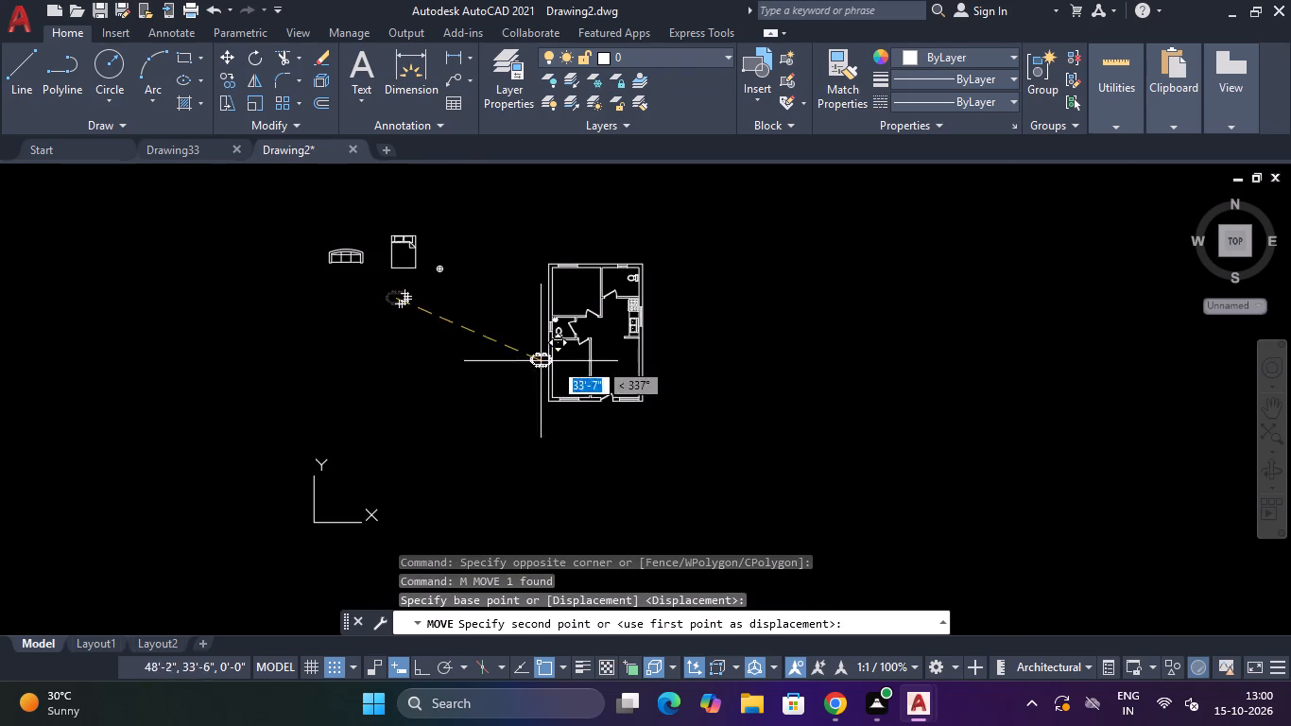
scroll(618, 336, "up", 3)
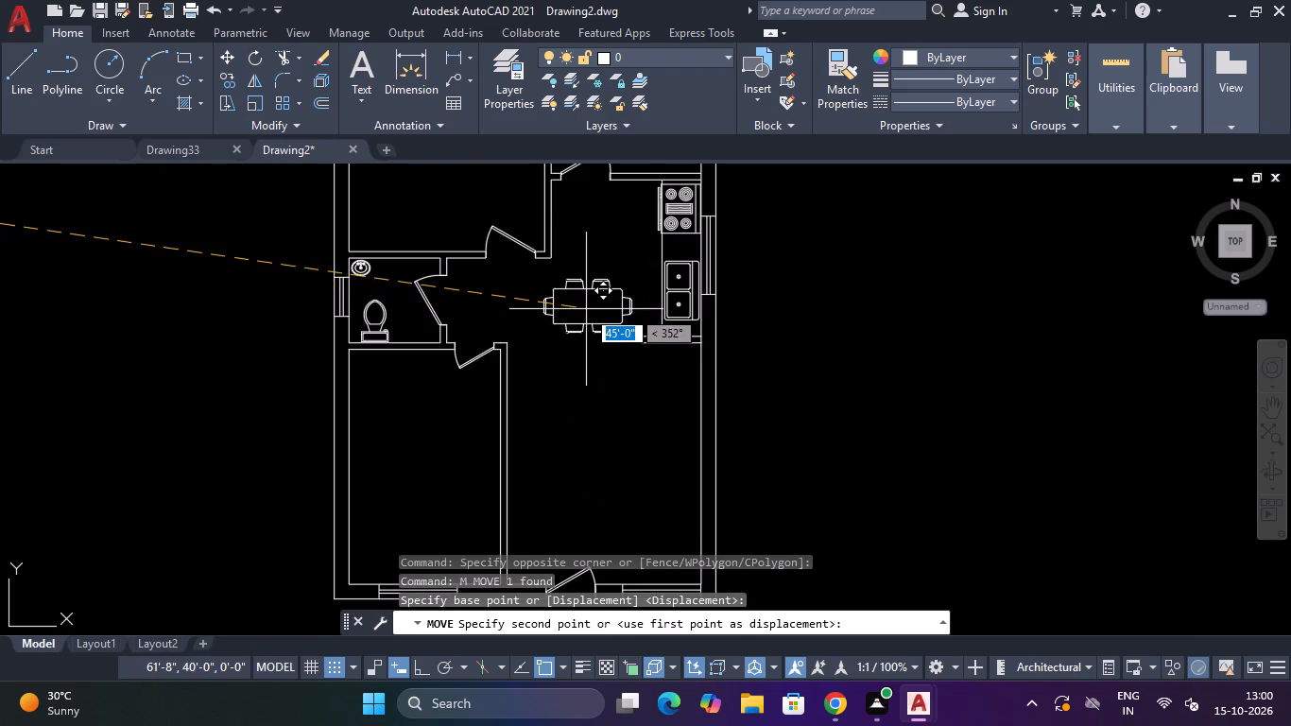
left_click(586, 314)
Delete the round table lamp block beside the bed outside the plan.
scroll(582, 321, "down", 3)
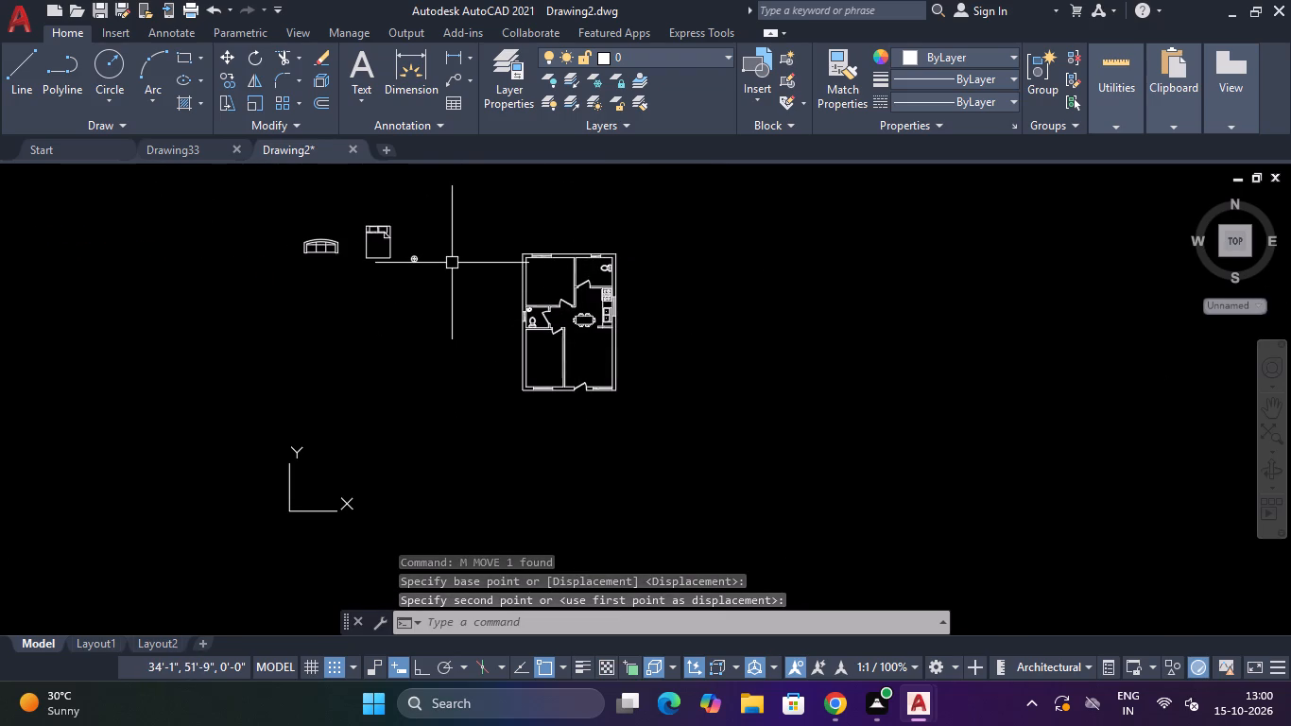
key("Escape")
key("Escape")
scroll(441, 262, "up", 2)
left_click(429, 180)
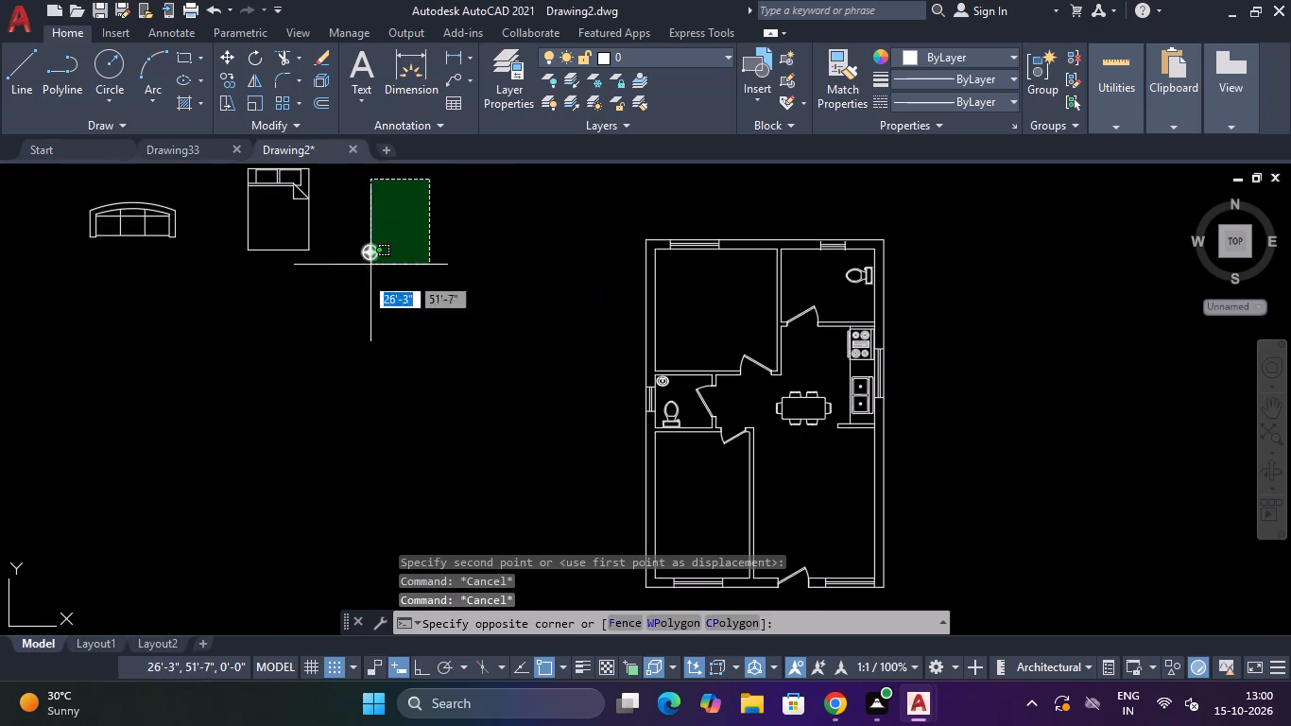
left_click(352, 293)
key("Delete")
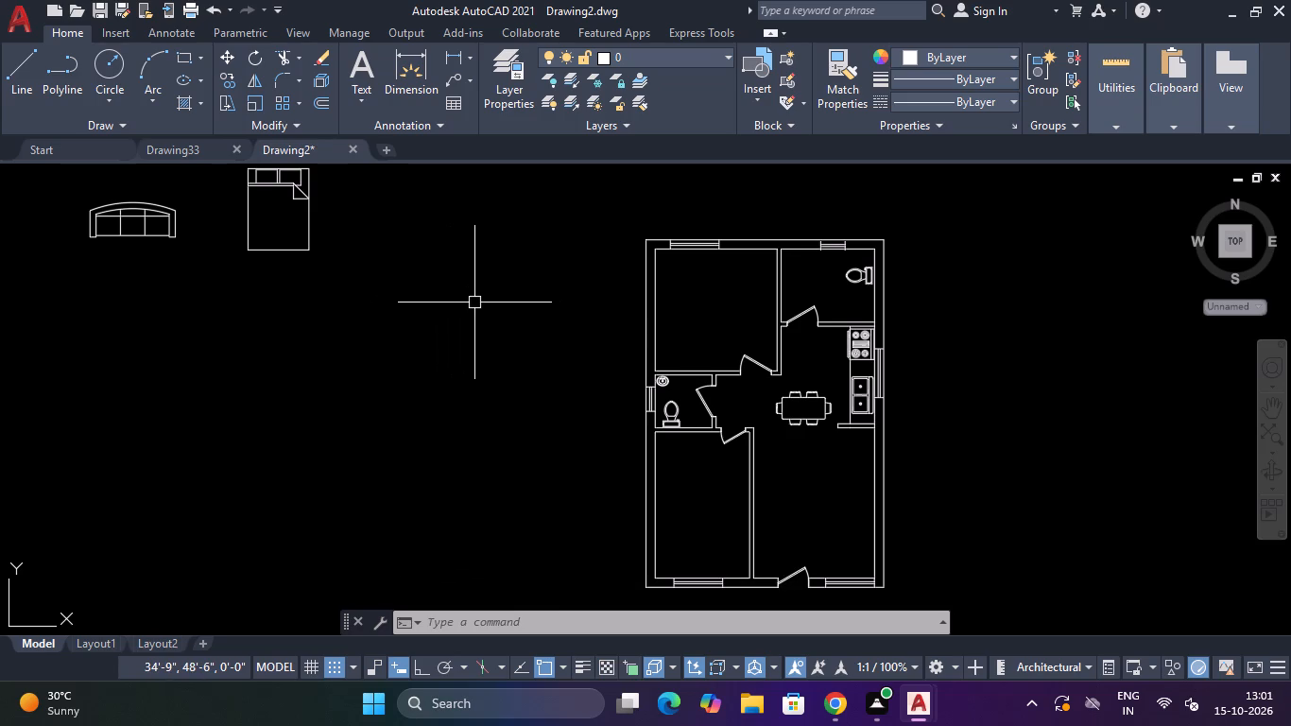
Open the Dining Set - 36 x 72 in. block for editing.
scroll(824, 417, "up", 4)
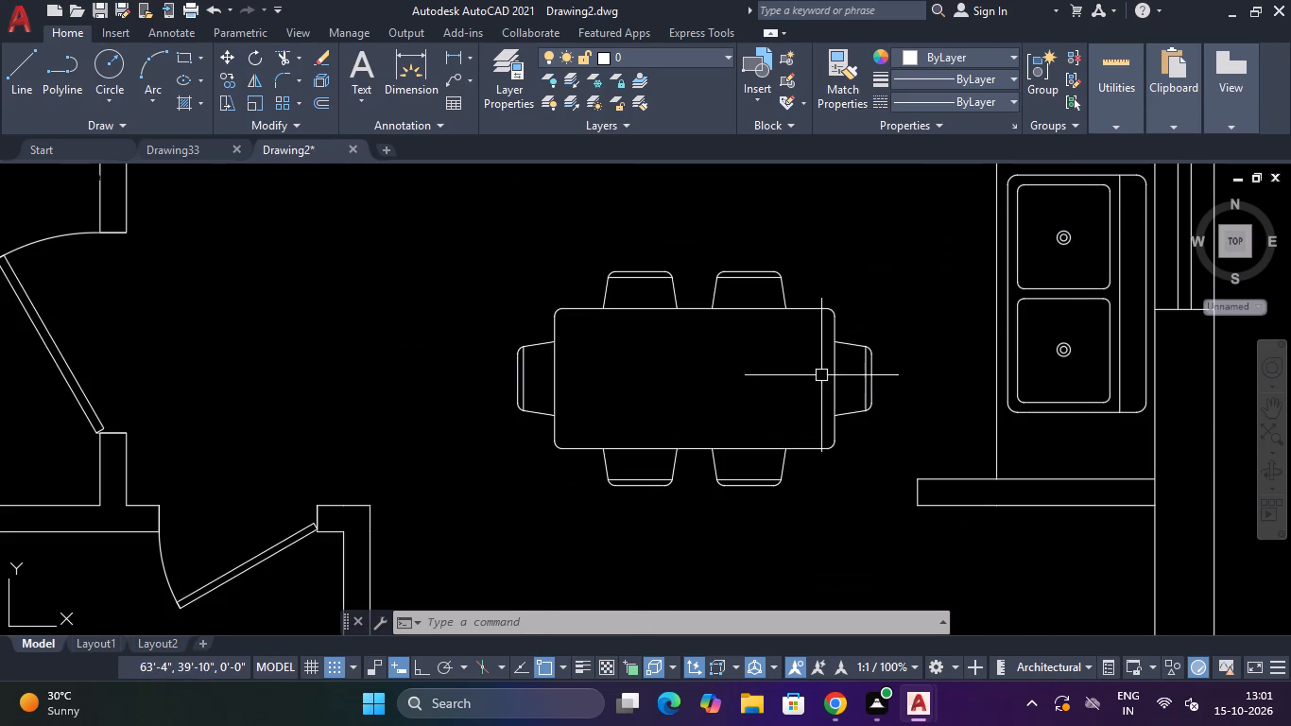
double_click(798, 303)
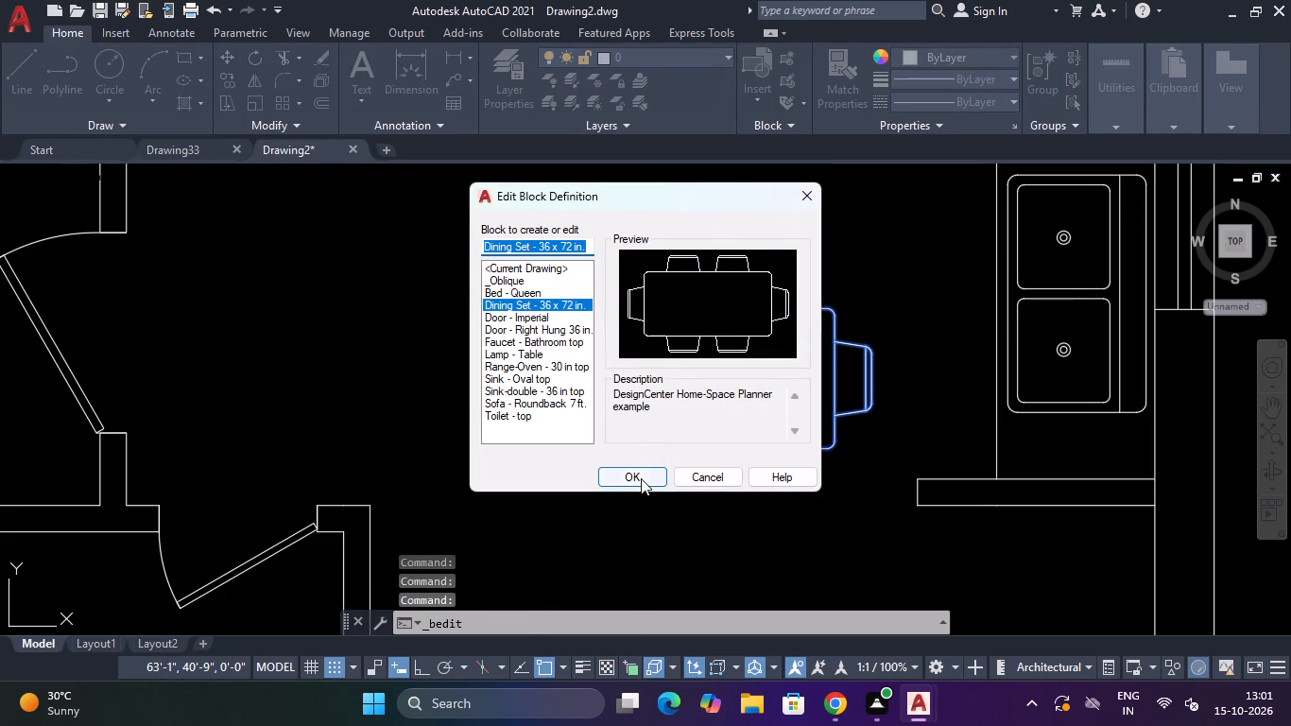
left_click(641, 478)
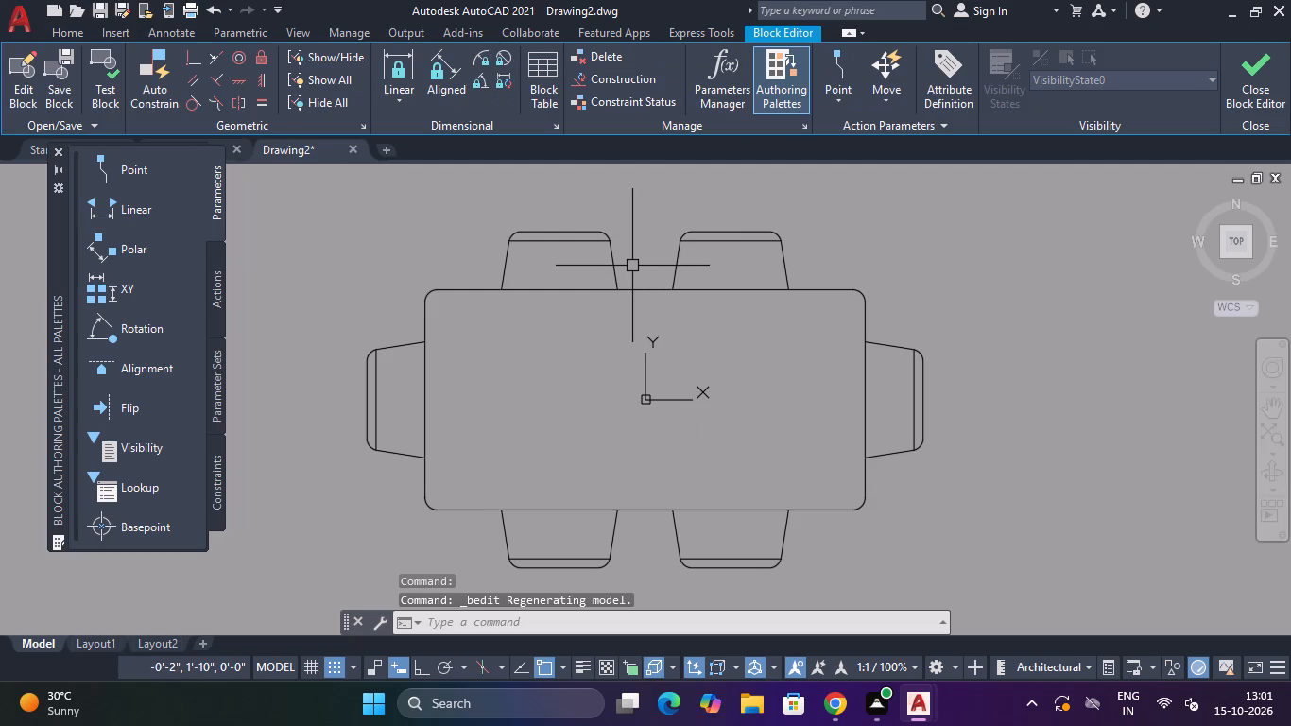
Draw two near-vertical lines, about 4'-8" and 4'-6" long, across the tabletop between the two middle pairs of chairs.
type("L")
key("space")
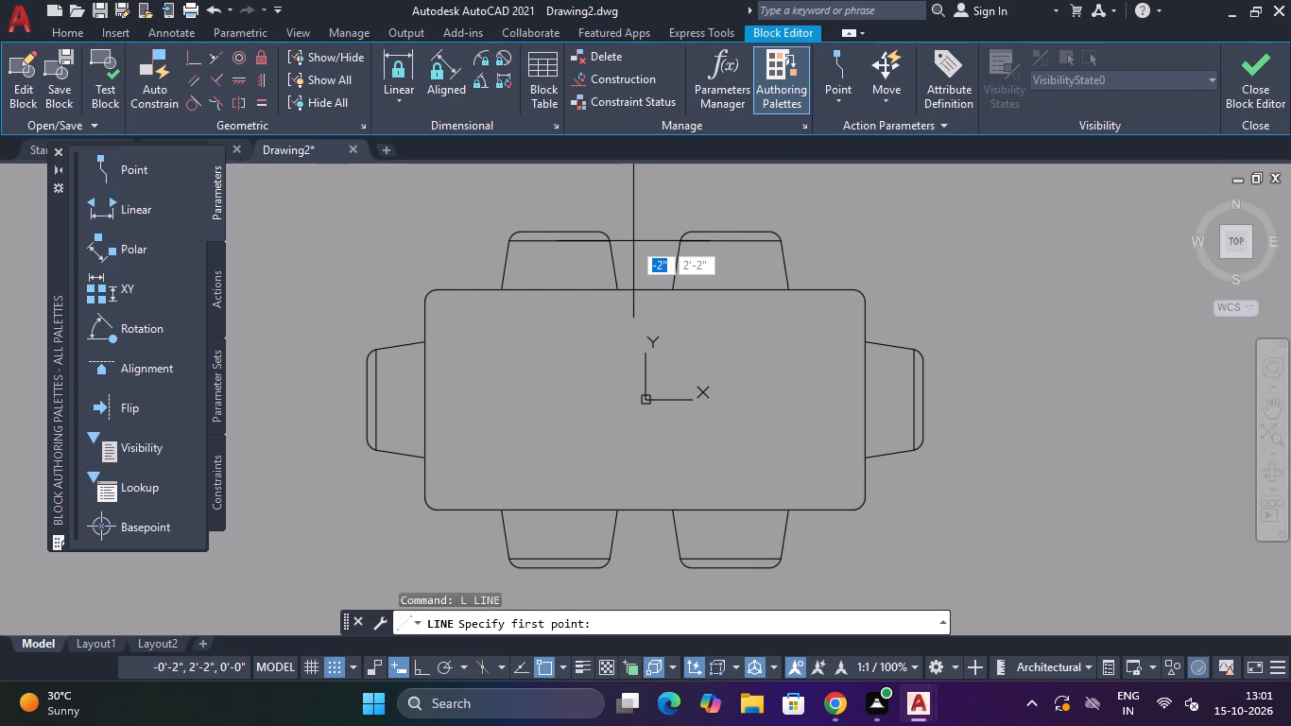
left_click(622, 214)
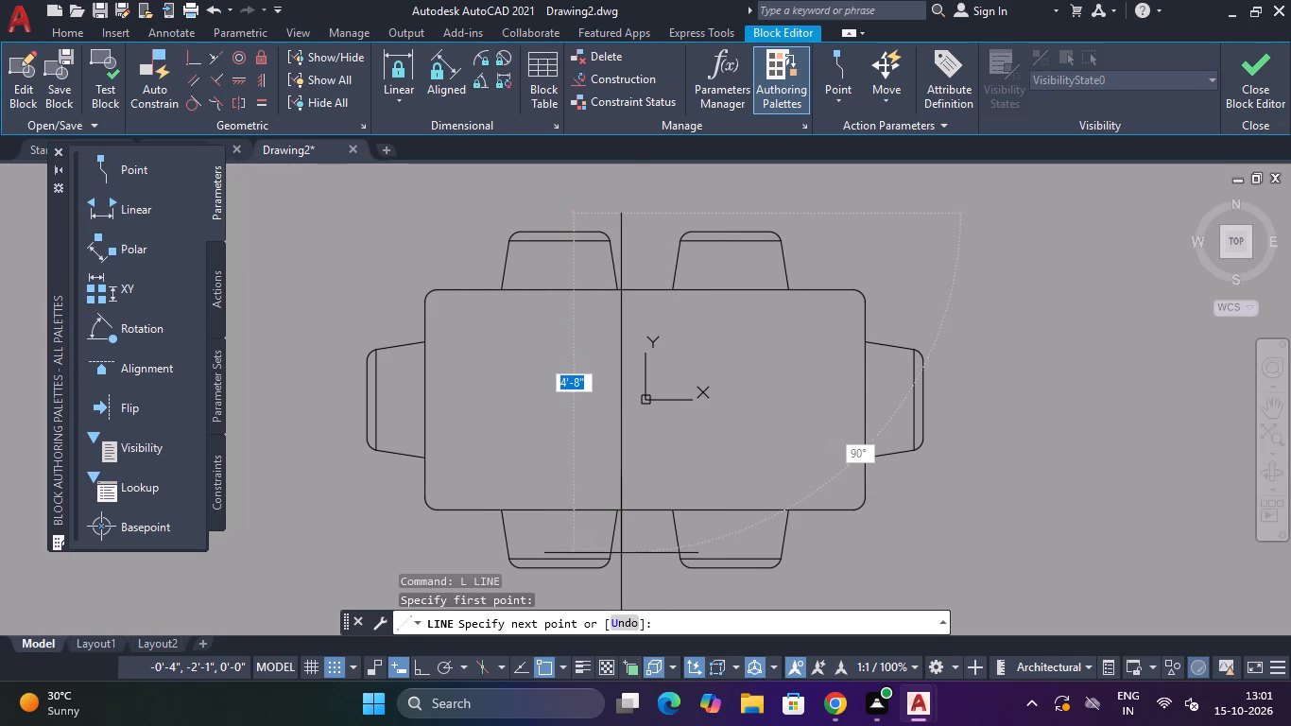
left_click(623, 555)
key("space")
key("space")
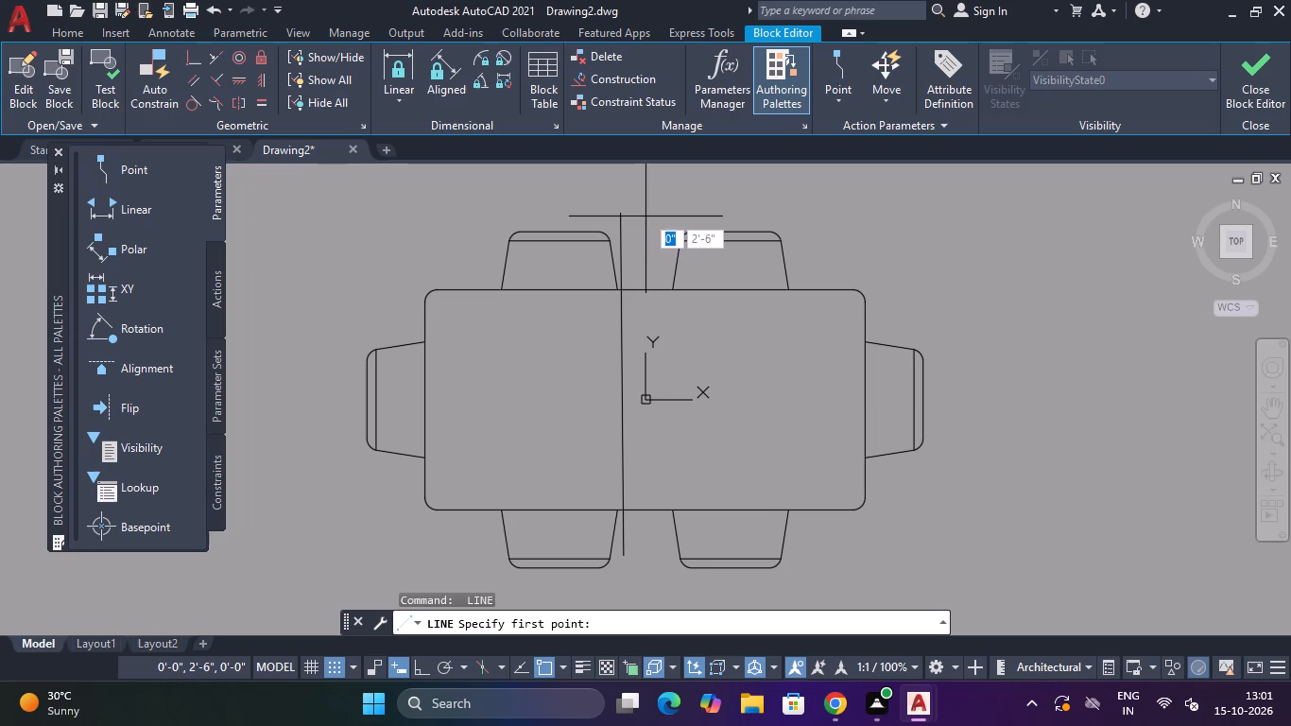
left_click(645, 215)
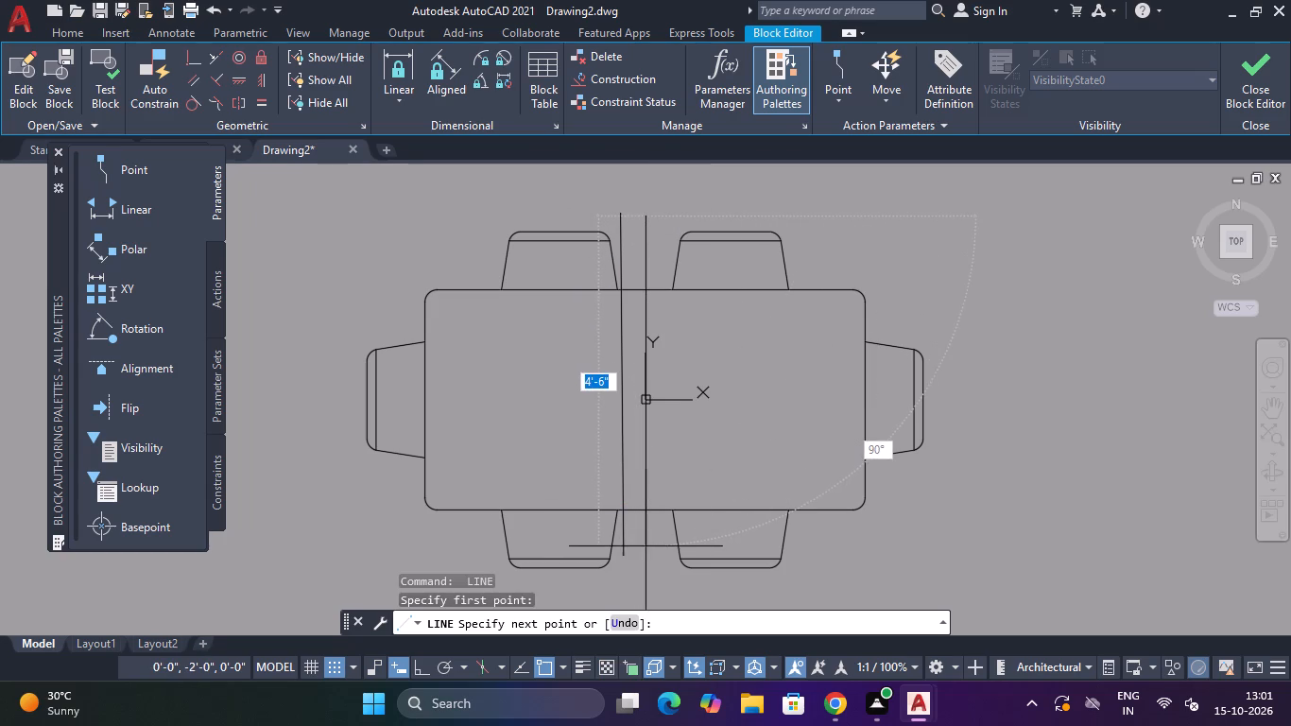
left_click(644, 547)
key("Escape")
Trim the tabletop's top and bottom edges between the two vertical lines.
key("t")
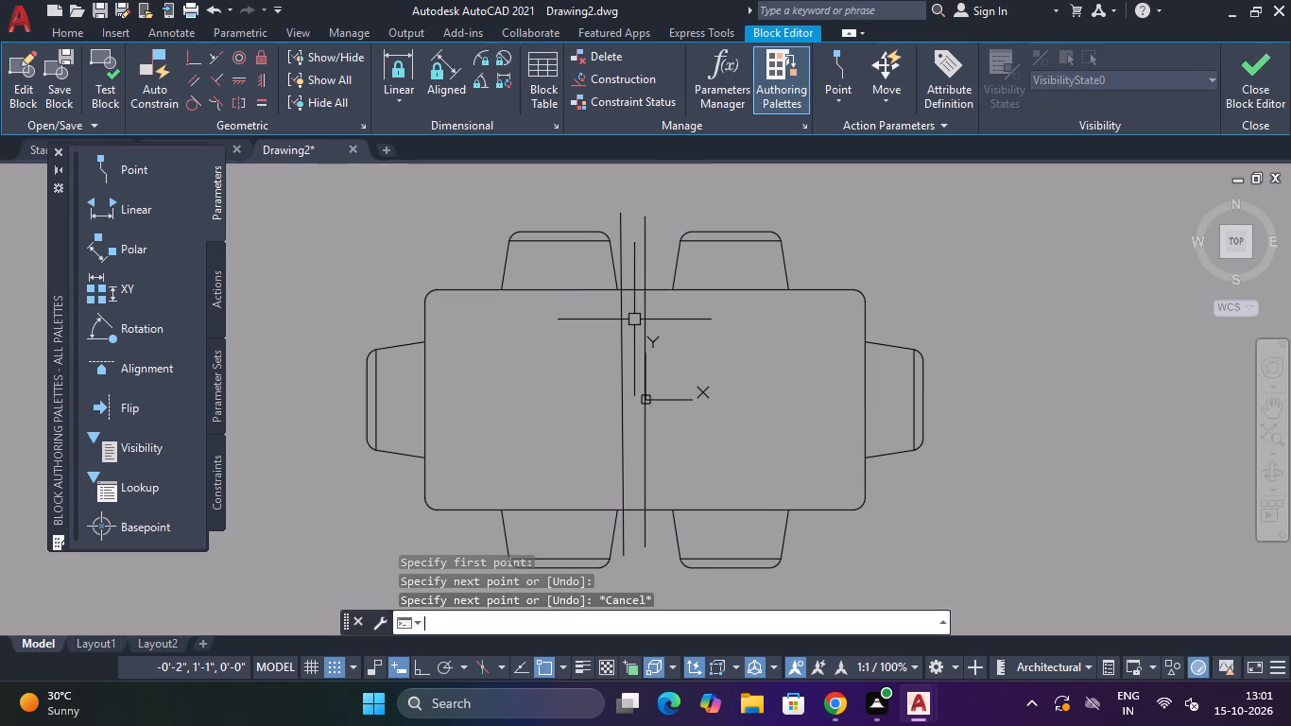
type("R")
key("space")
scroll(626, 252, "up", 3)
left_click(638, 292)
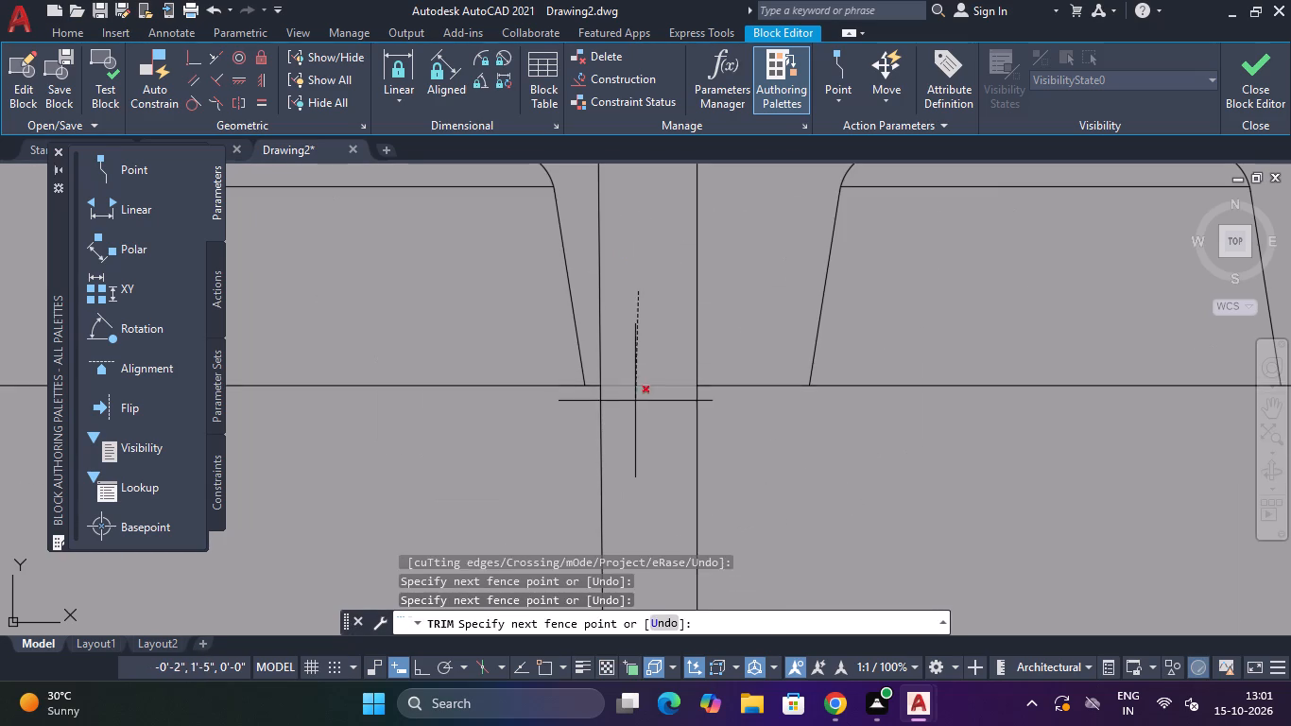
left_click(635, 401)
scroll(640, 389, "down", 9)
scroll(654, 442, "up", 2)
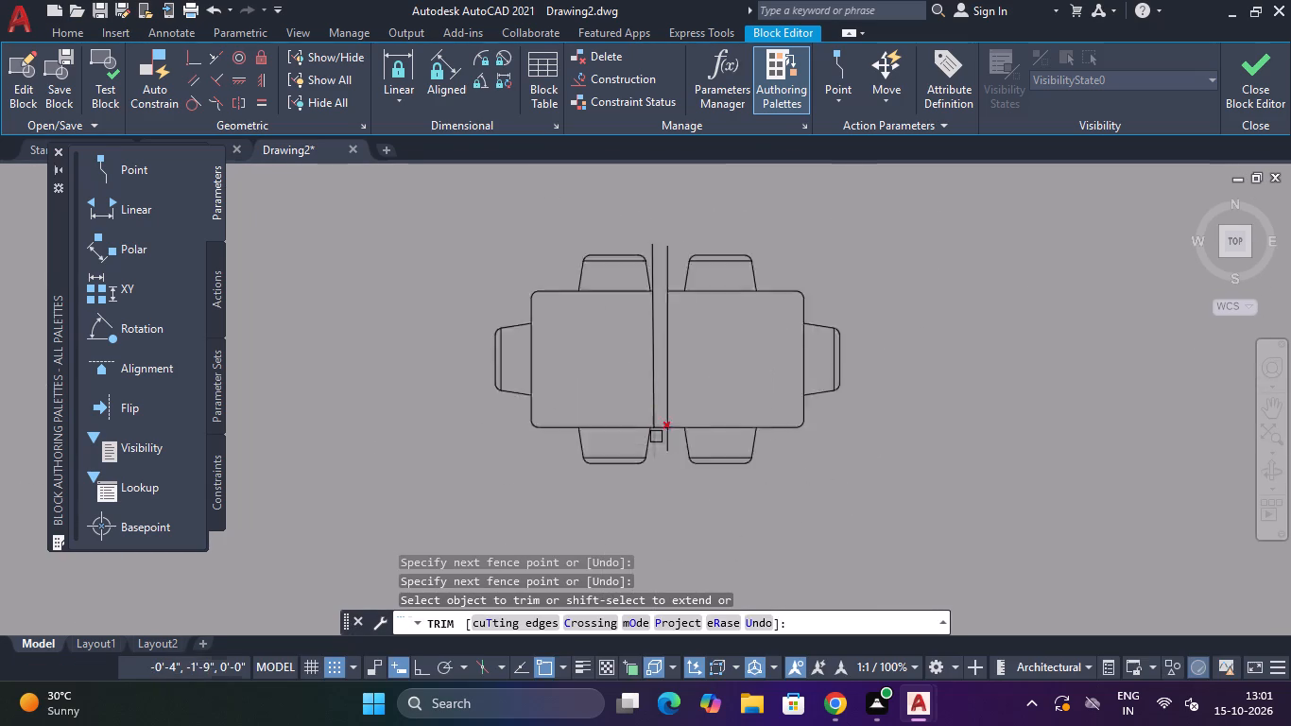
scroll(656, 436, "up", 4)
left_click(670, 361)
left_click(673, 450)
key("Escape")
Delete the two vertical cutting lines.
left_click_drag(786, 274, 760, 280)
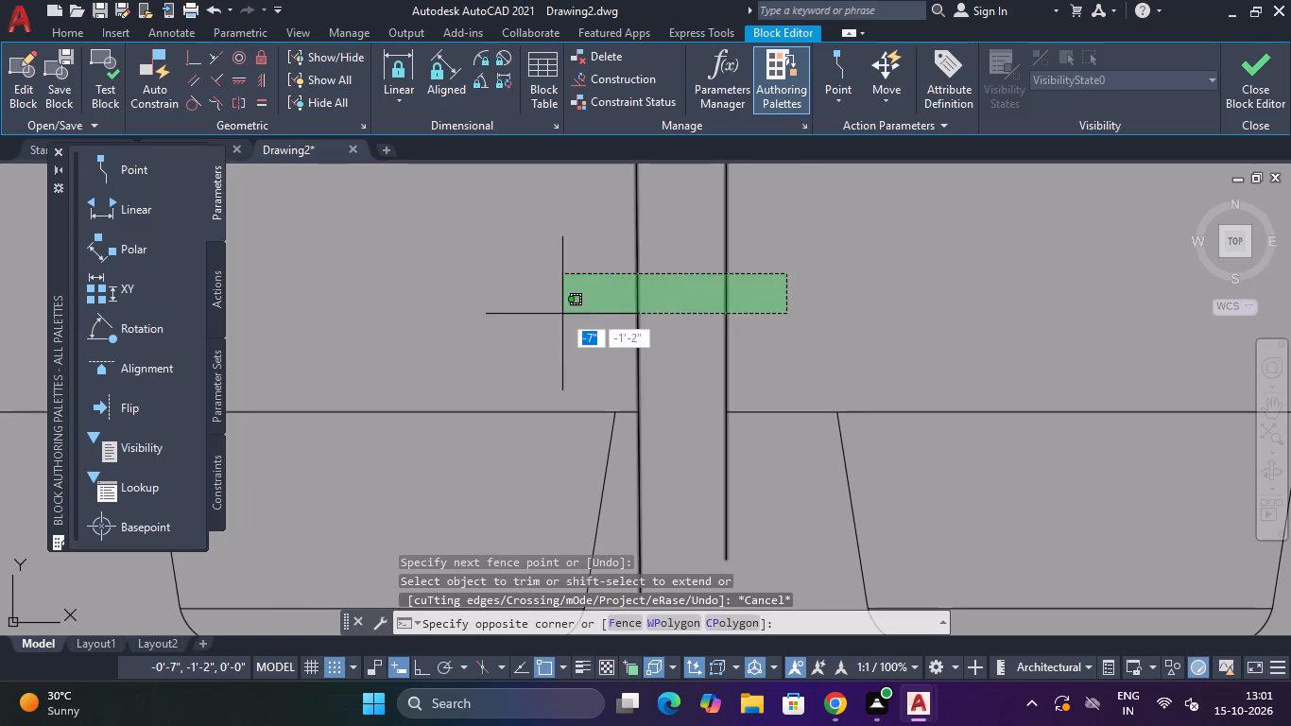
left_click(559, 315)
key("Delete")
Move the right half of the table with its chairs toward the left half to close the gap in the tabletop.
scroll(559, 315, "down", 5)
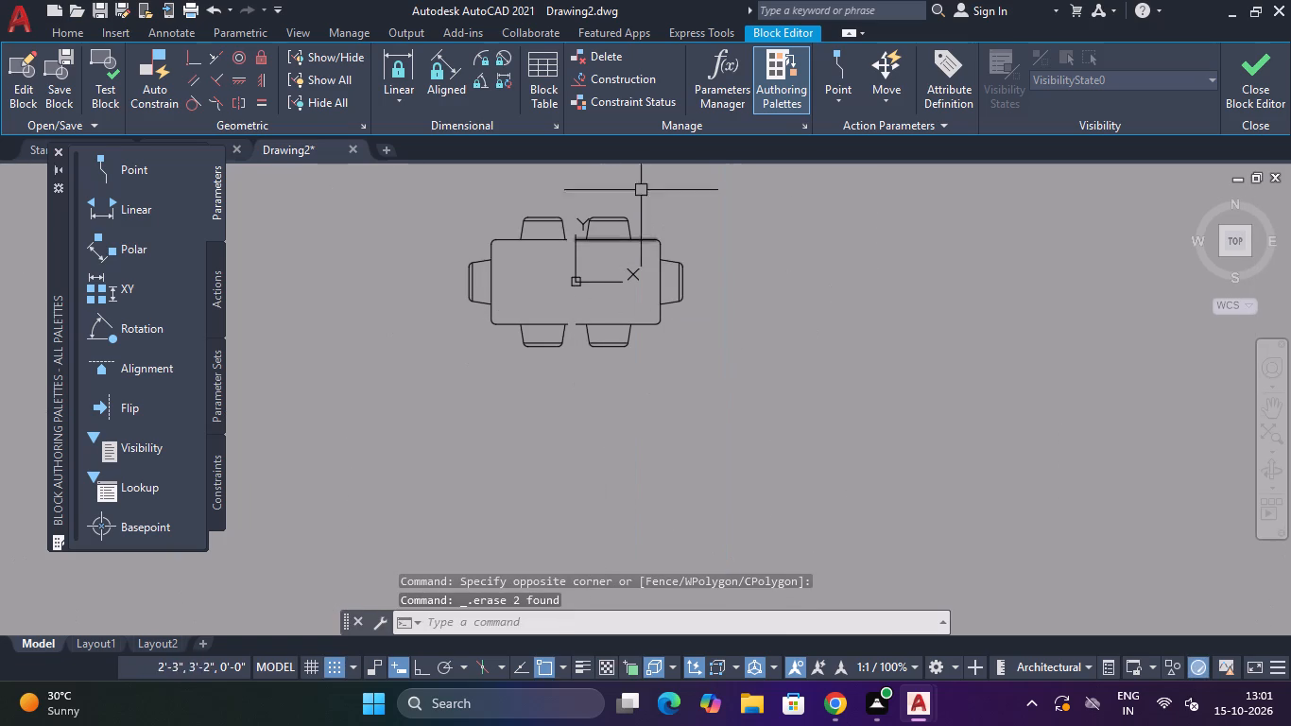
left_click(690, 169)
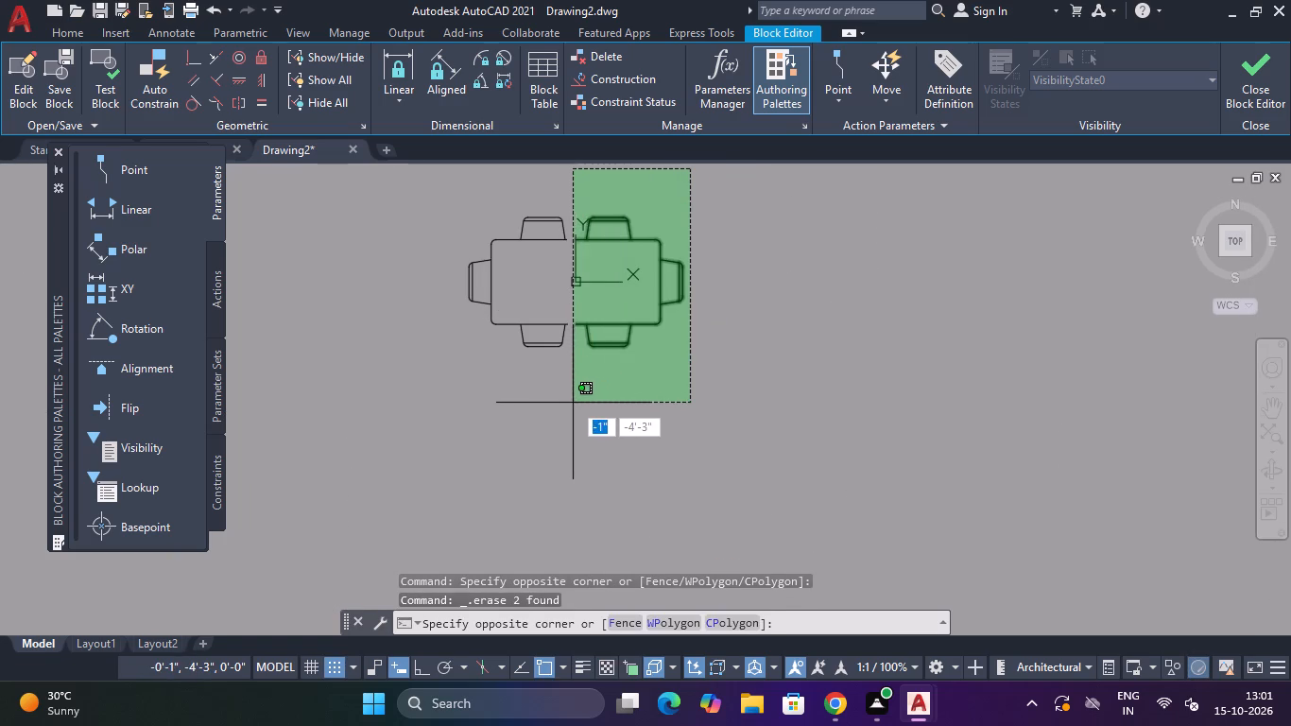
left_click(573, 403)
scroll(588, 233, "up", 3)
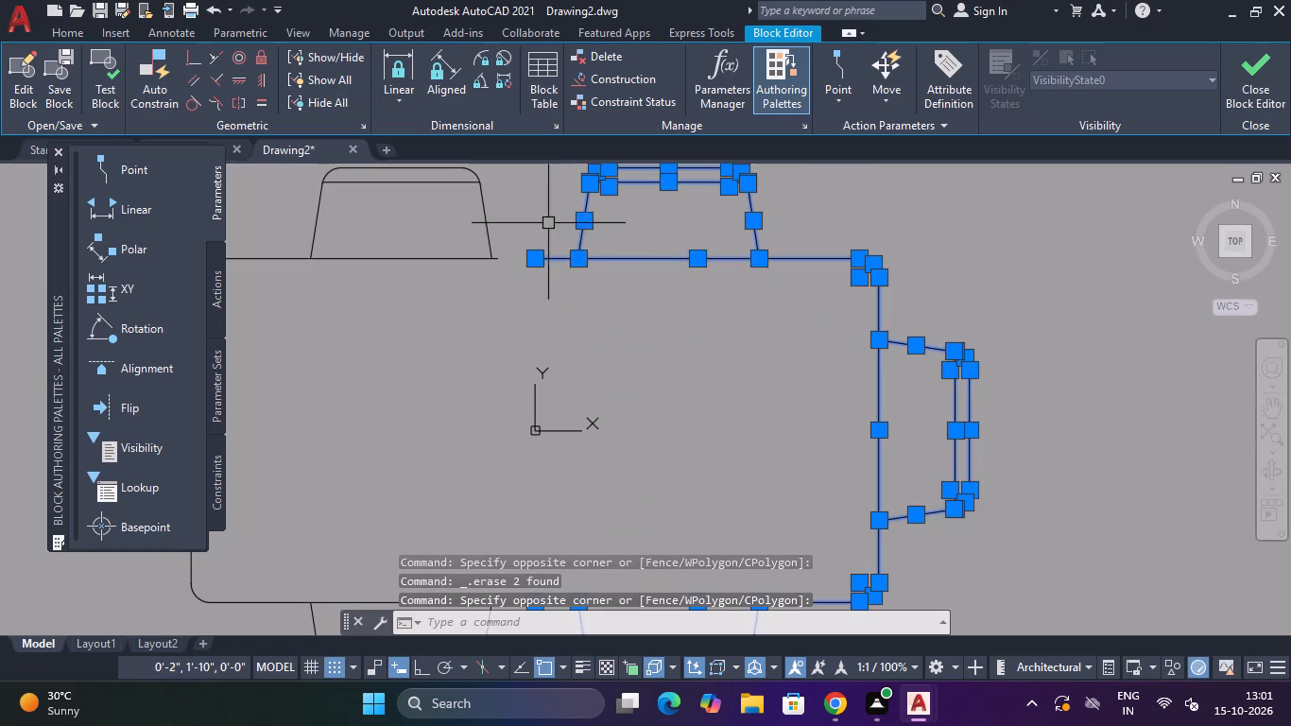
scroll(547, 224, "up", 2)
type("M")
key("space")
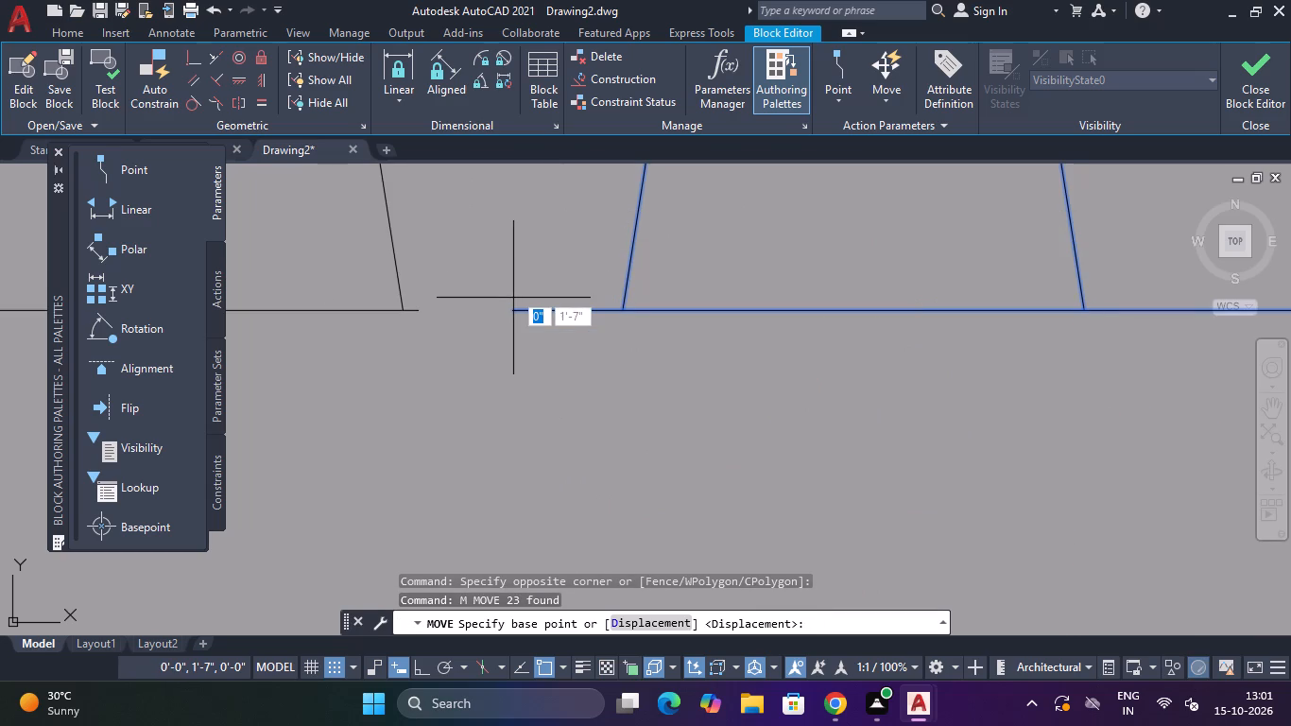
left_click(510, 312)
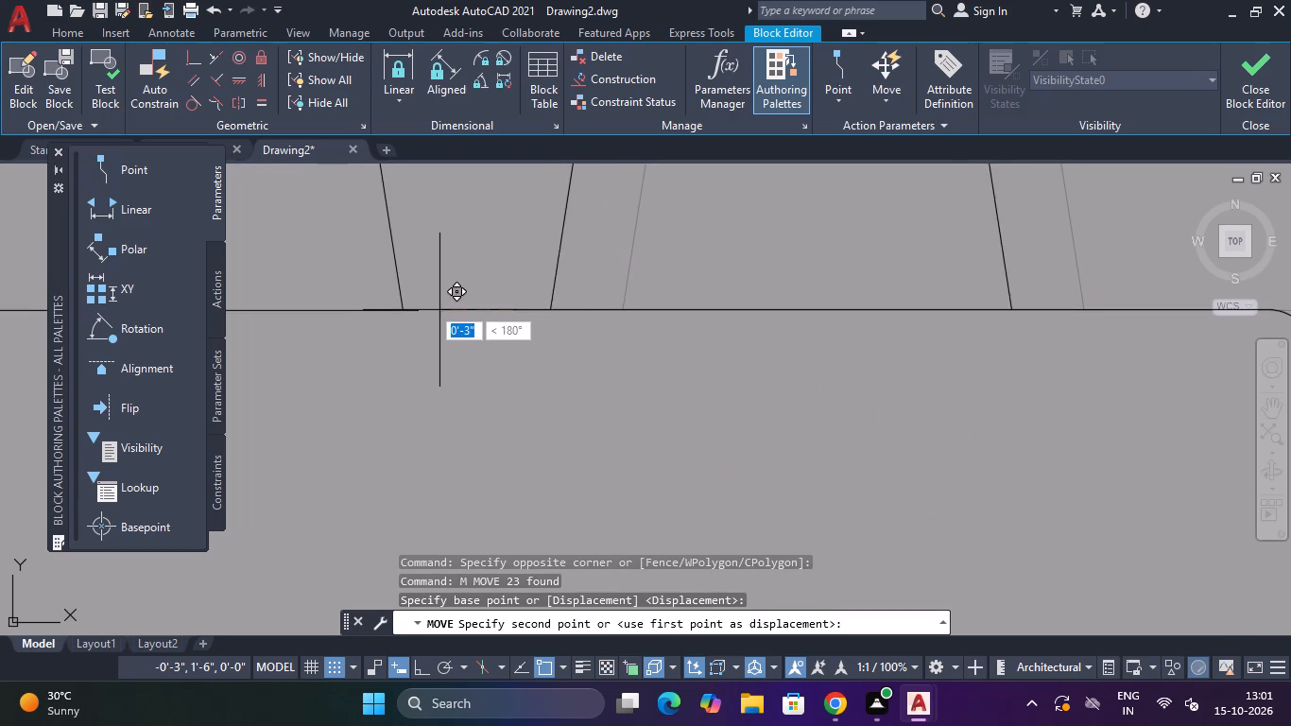
left_click(413, 308)
scroll(412, 309, "down", 6)
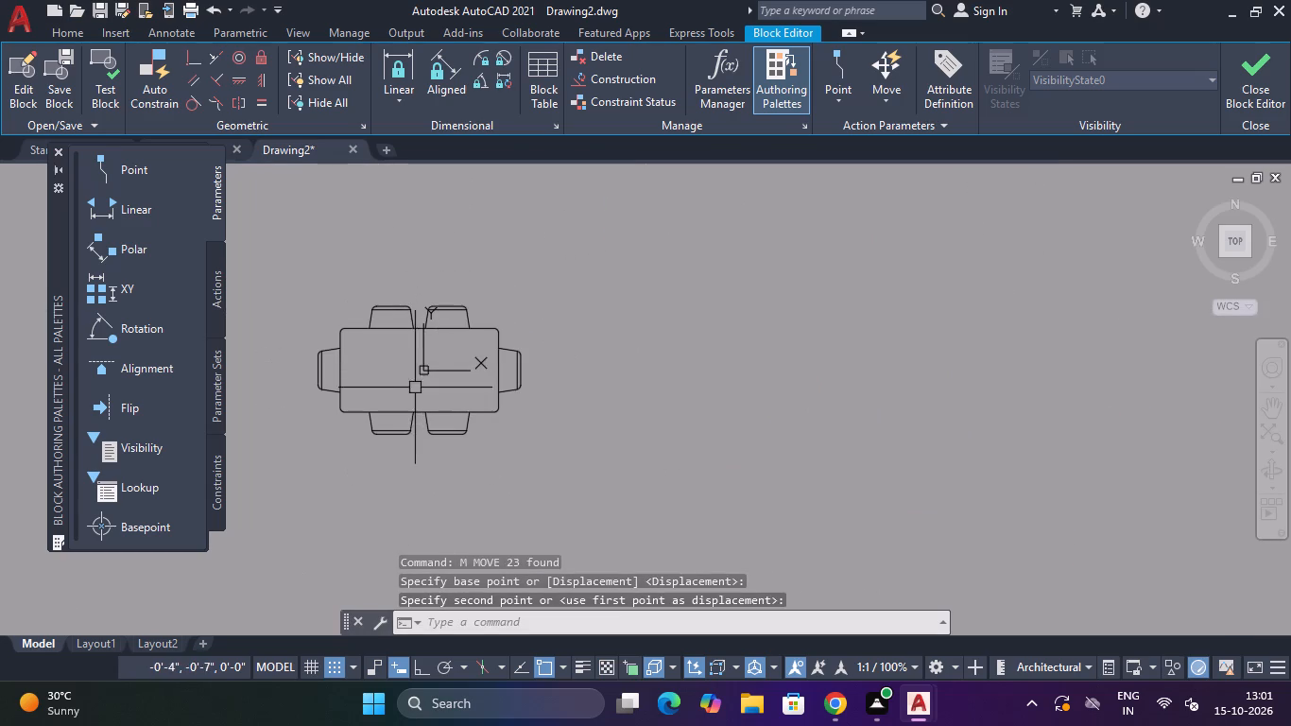
key("Escape")
key("Escape")
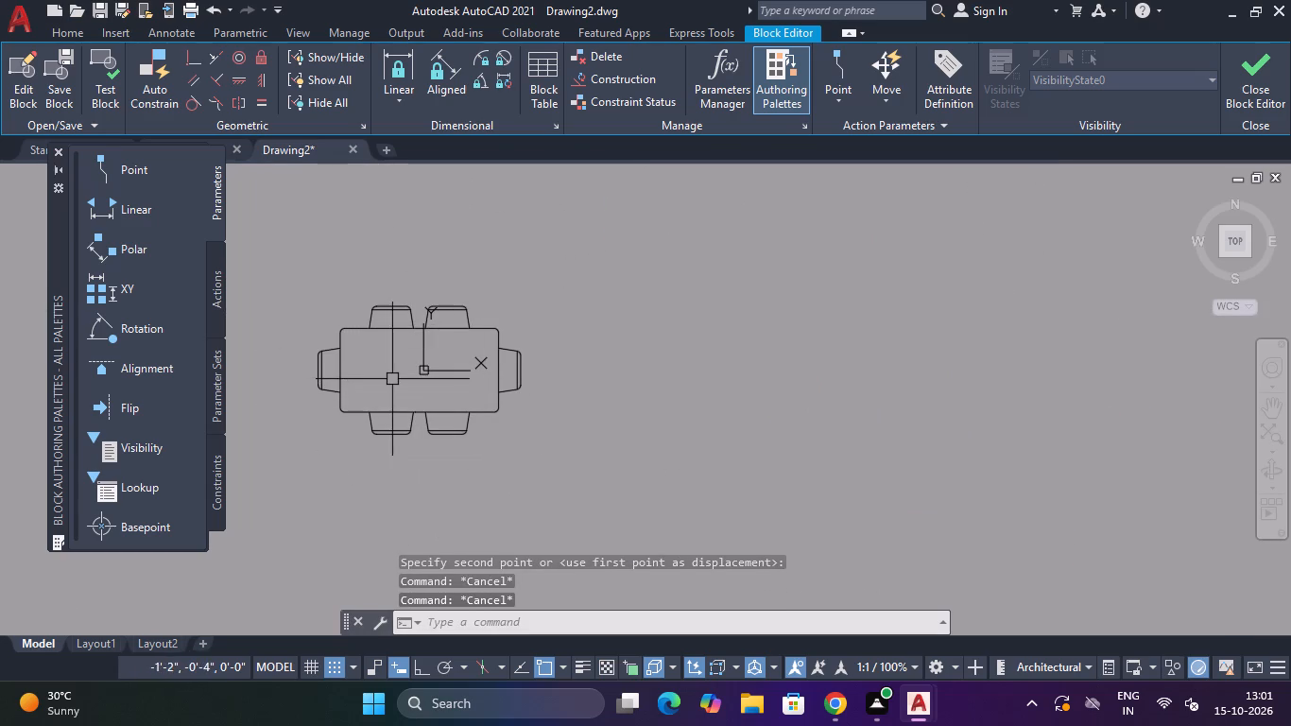
Save the changes to the Dining Set - 36 x 72 in. block and close the Block Editor.
left_click(1259, 65)
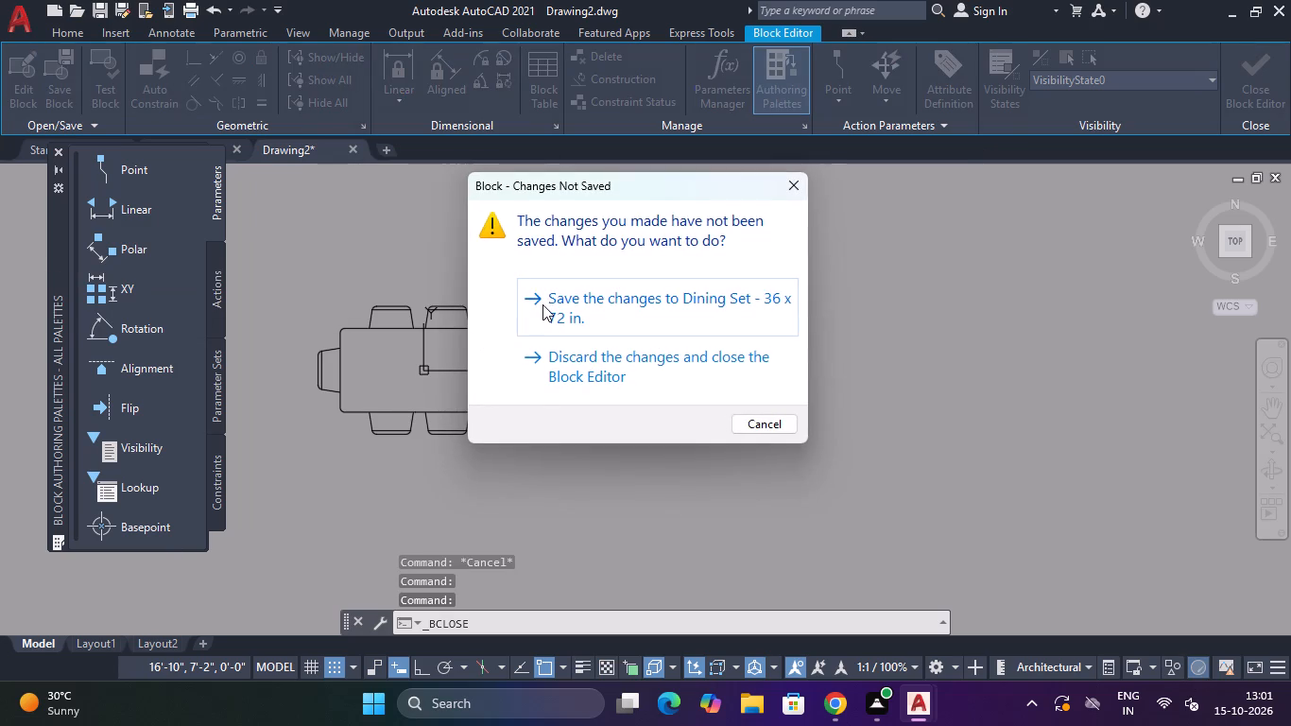
left_click(542, 304)
Scale the dining set down freehand, using the tabletop's lower-left corner as the base point.
scroll(684, 333, "down", 6)
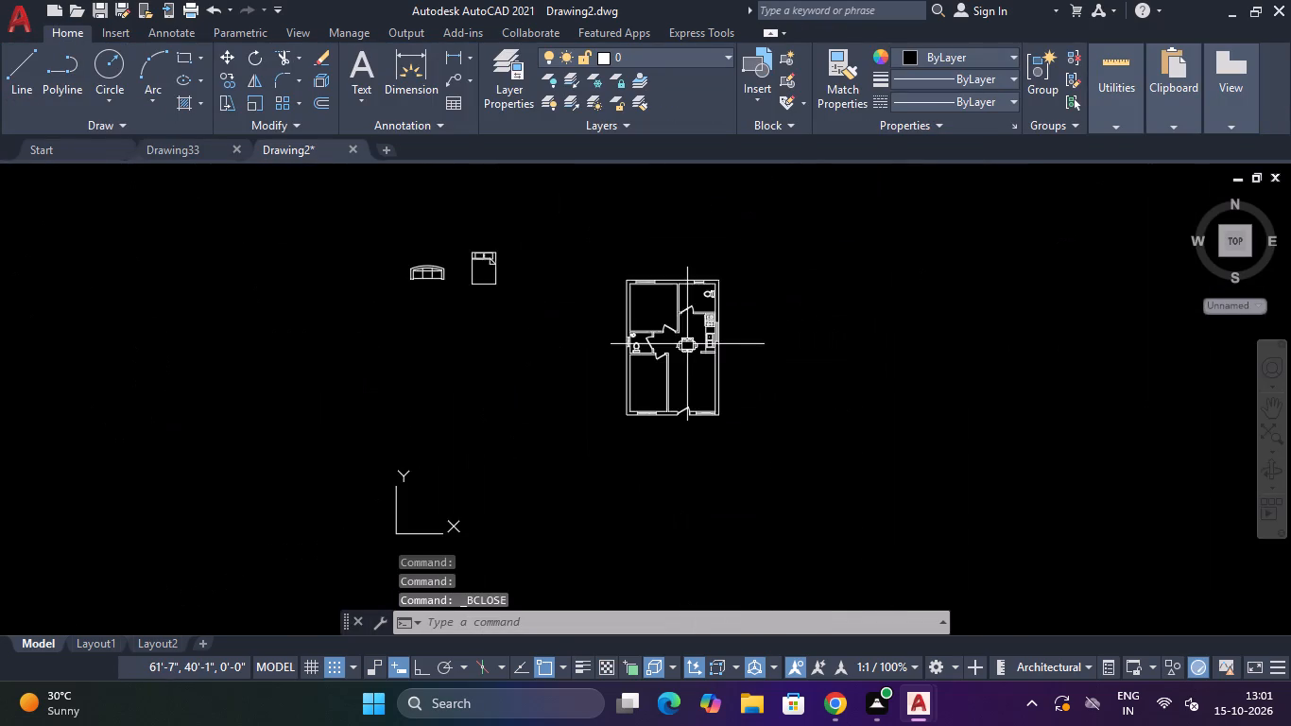
scroll(687, 344, "up", 3)
left_click(722, 300)
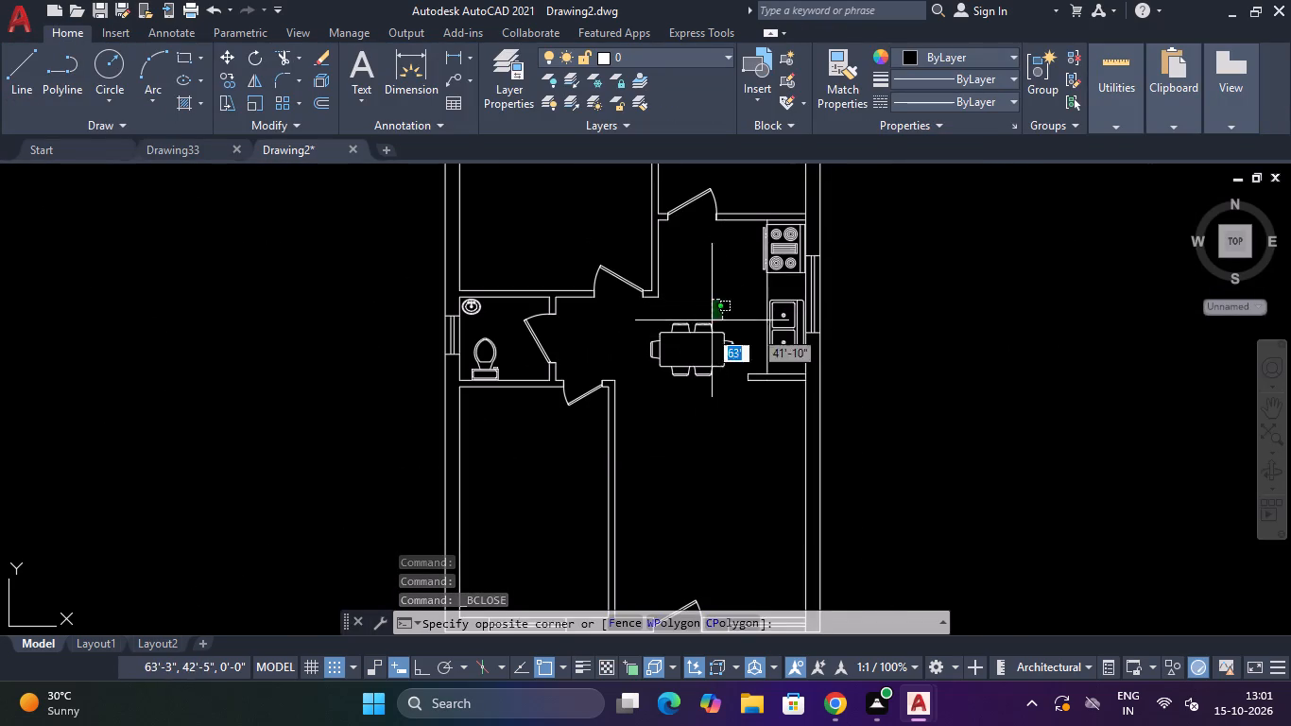
left_click(697, 372)
type("SC")
key("space")
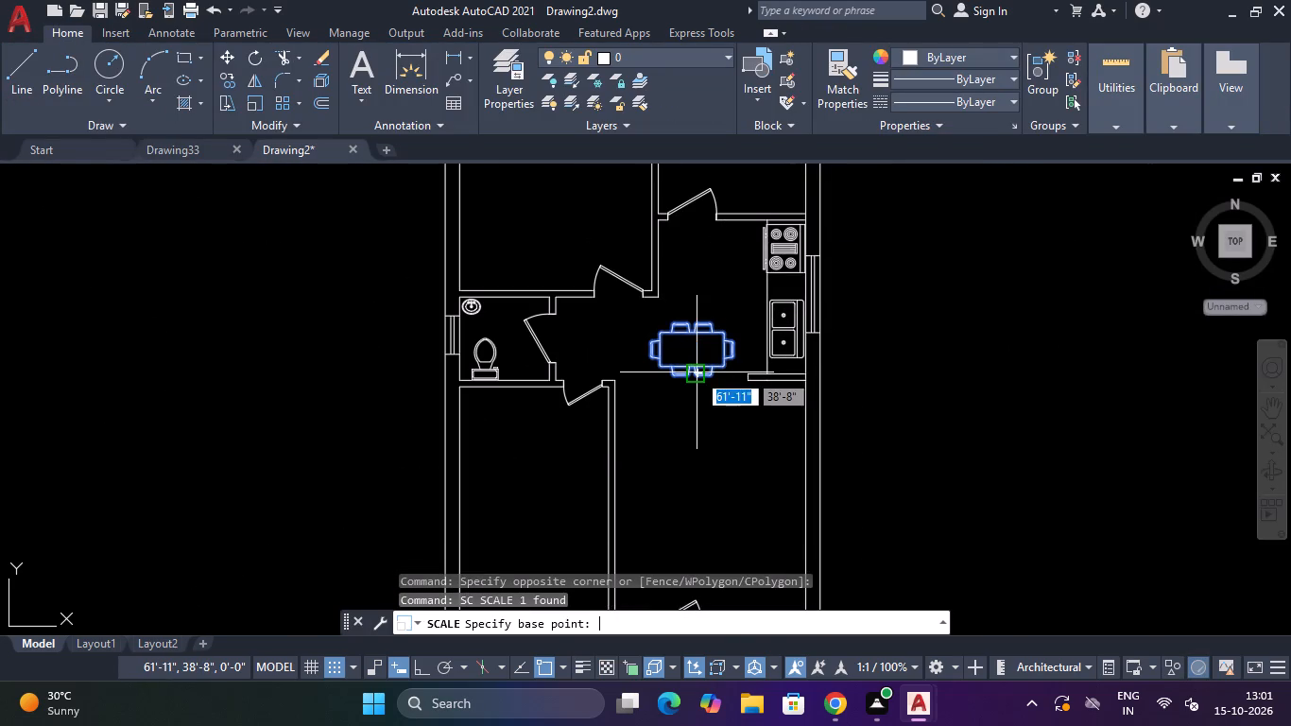
scroll(686, 374, "up", 2)
left_click(619, 352)
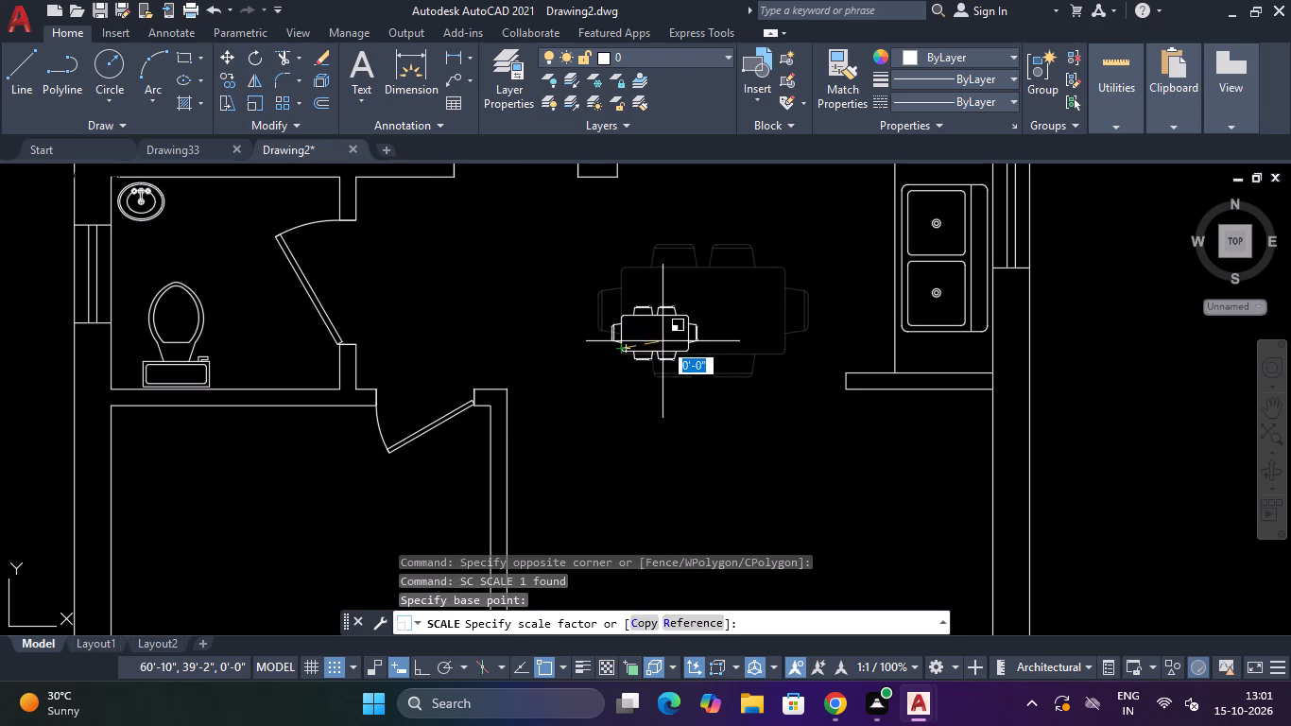
left_click(693, 334)
Move the dining set a short distance right, toward the kitchen counter.
left_click_drag(773, 272, 765, 288)
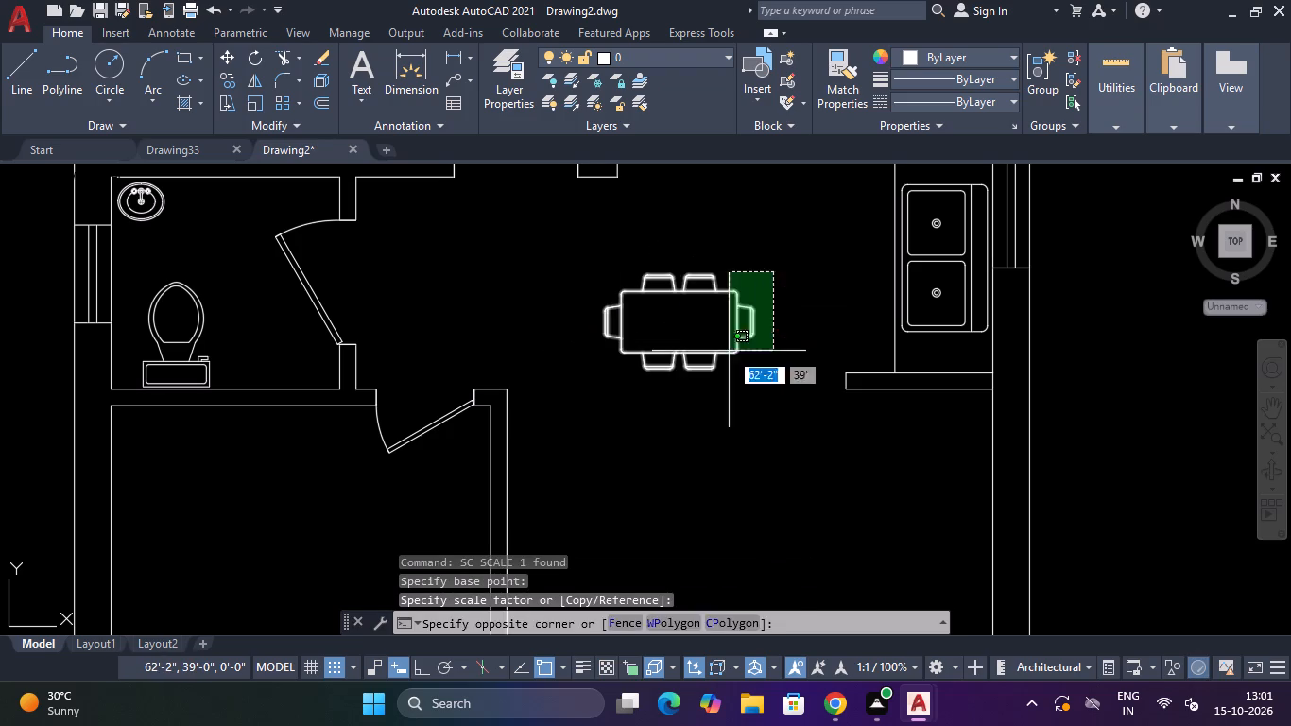
left_click(729, 351)
type("M")
key("space")
left_click(658, 318)
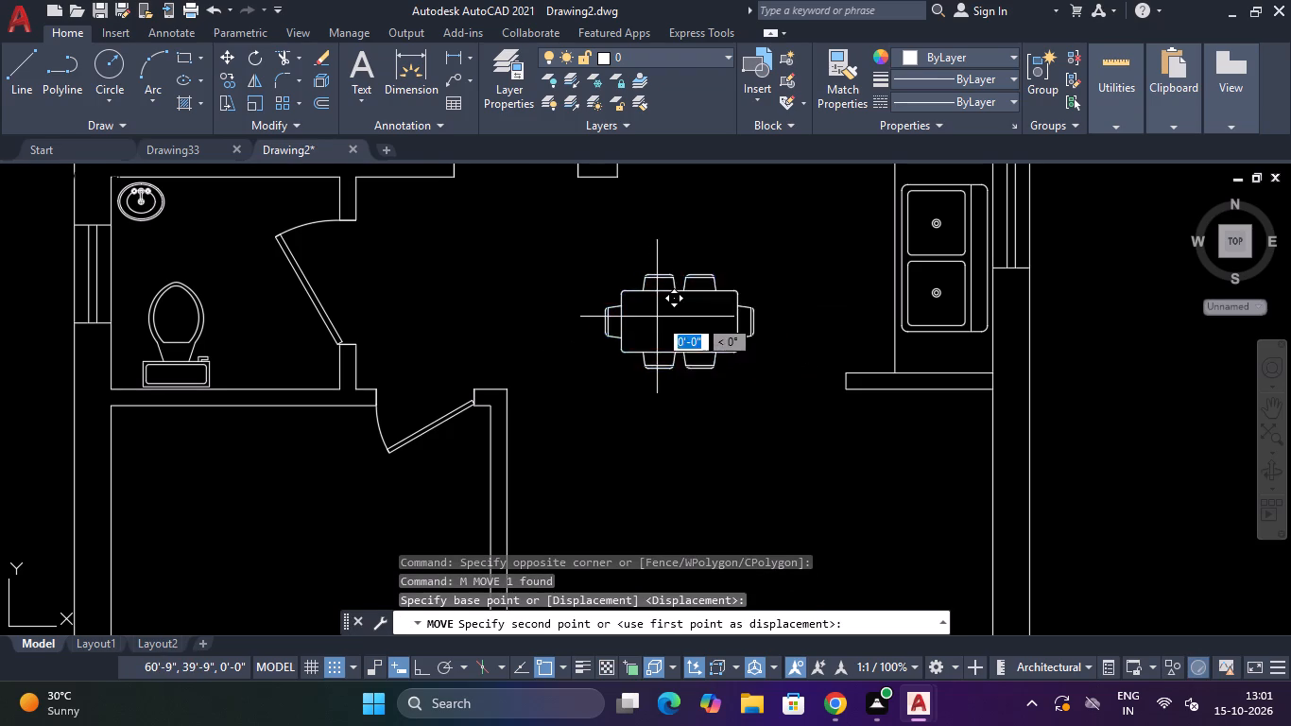
left_click(712, 323)
scroll(712, 323, "down", 6)
scroll(684, 384, "up", 2)
scroll(628, 327, "down", 1)
key("Escape")
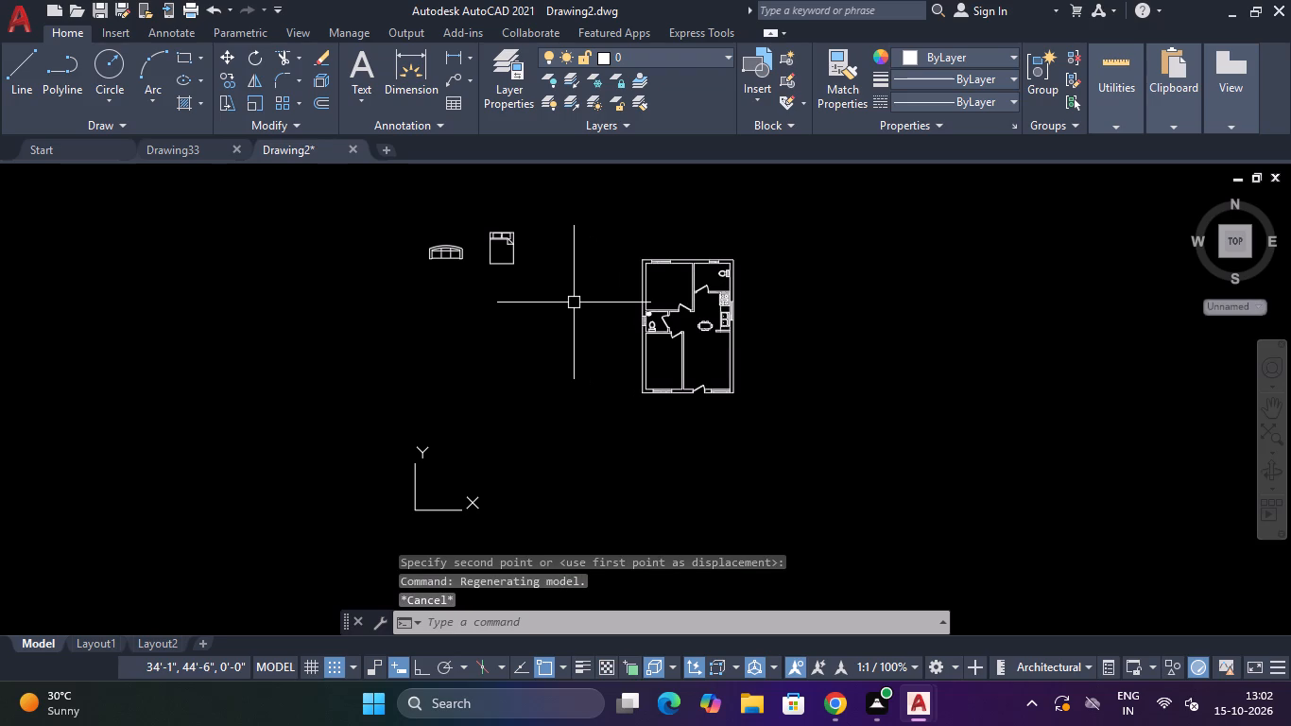
Rotate the bed 90° counterclockwise about its top-right corner, with Ortho on.
scroll(571, 295, "up", 2)
scroll(562, 272, "down", 3)
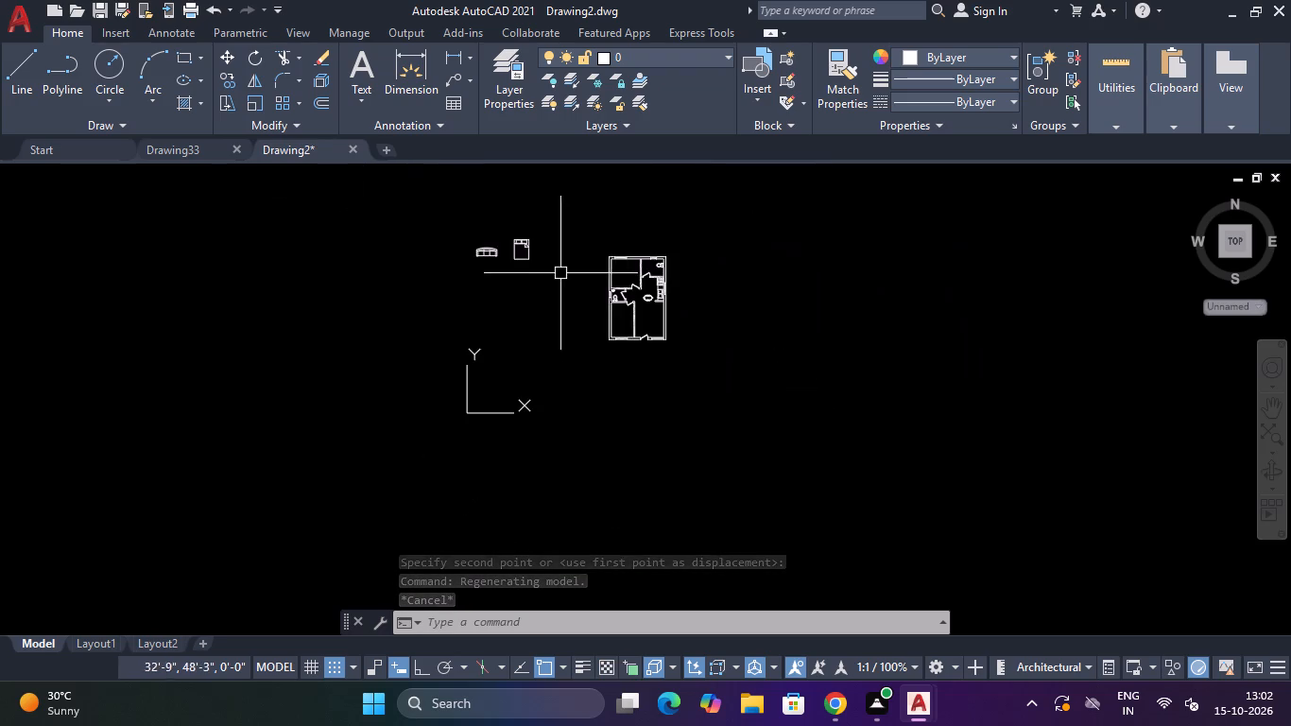
scroll(525, 214, "up", 3)
left_click_drag(556, 240, 556, 249)
left_click(440, 481)
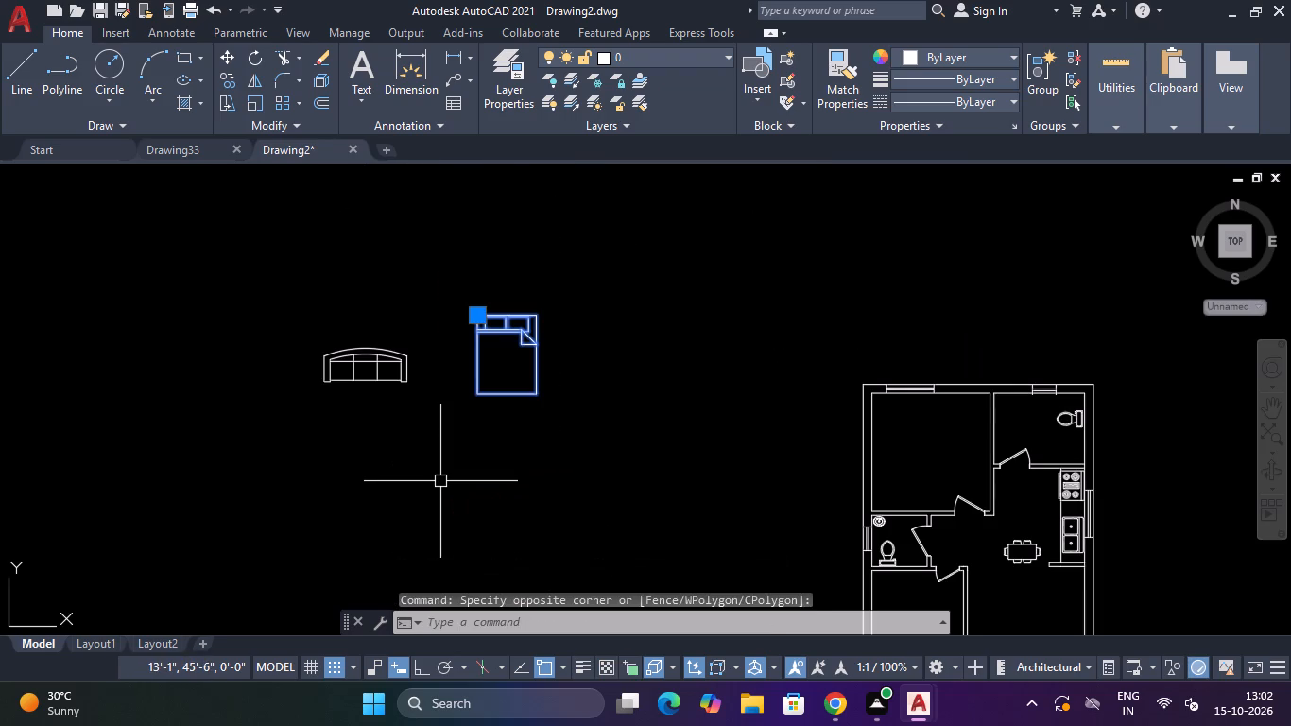
type("RO")
key("Return")
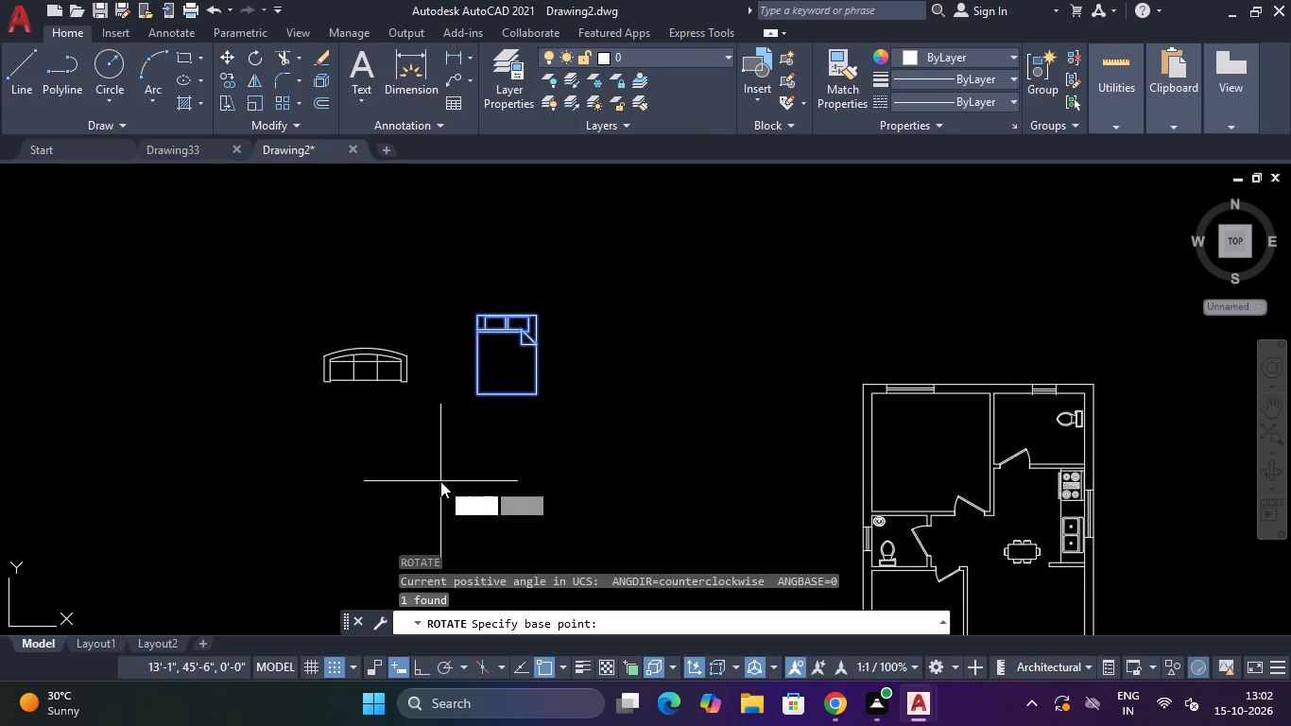
left_click(539, 316)
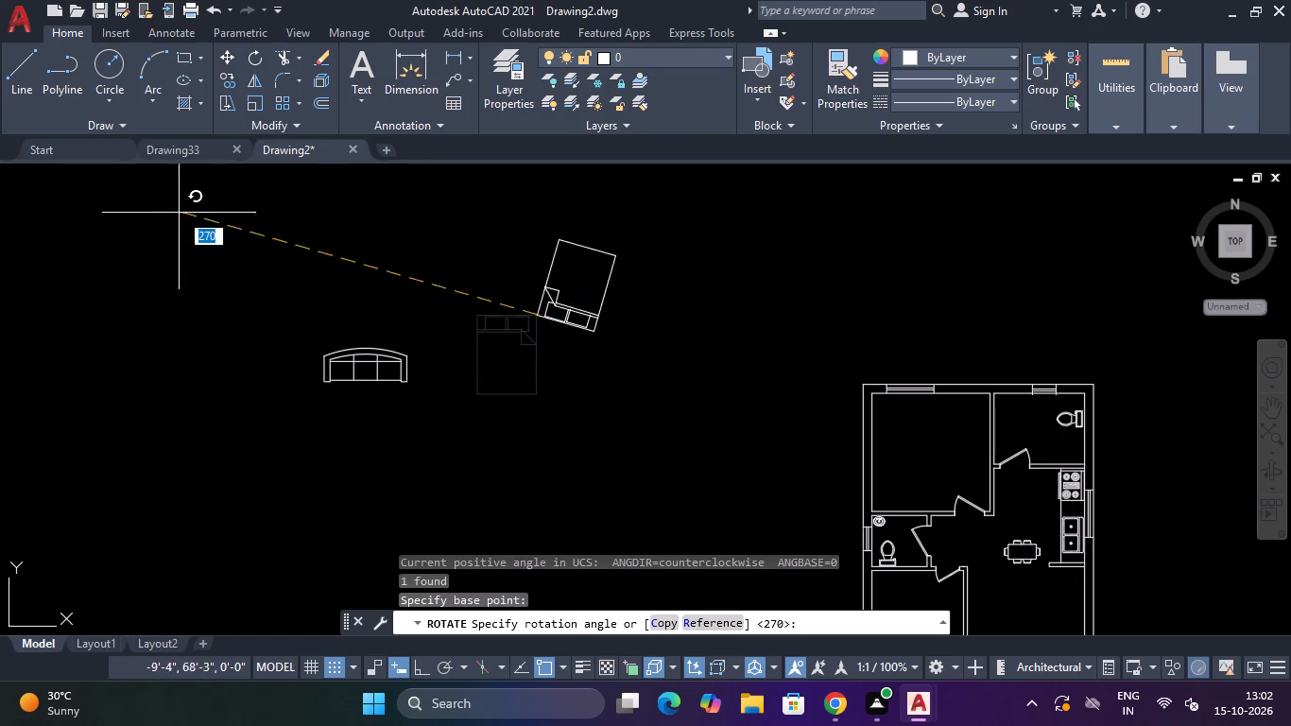
key("F8")
left_click(515, 207)
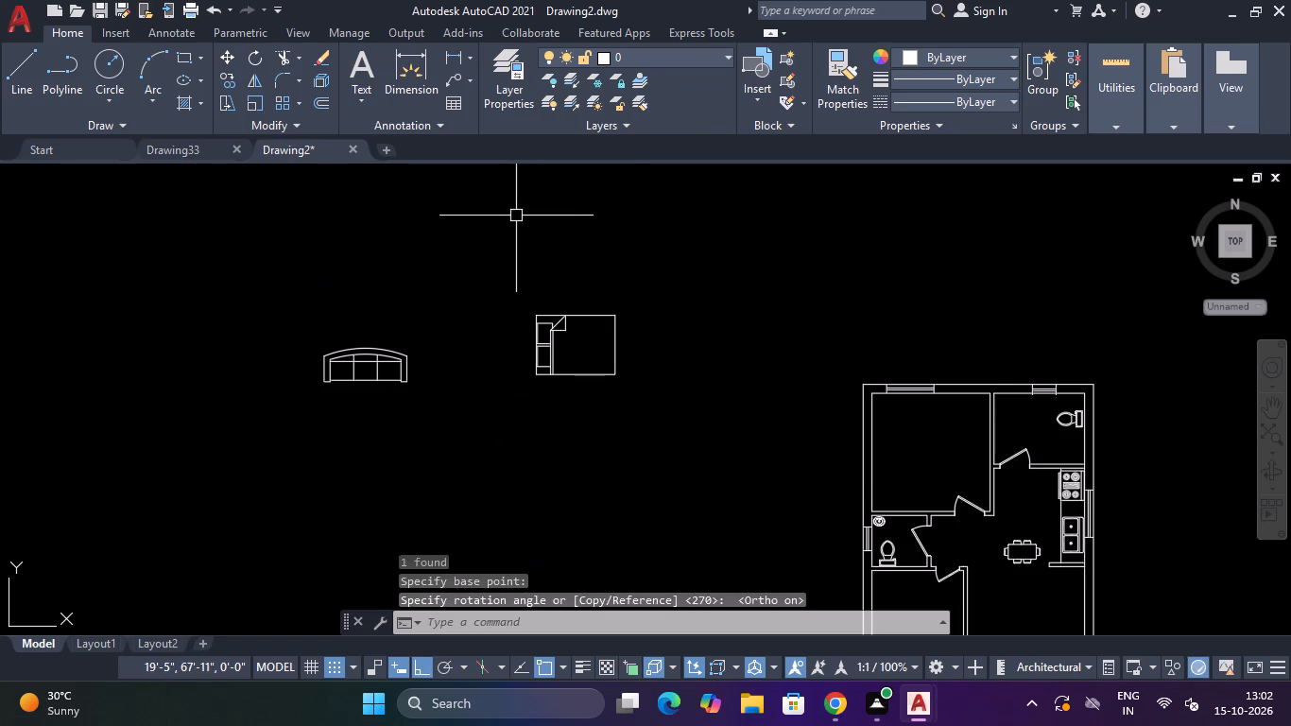
key("Escape")
key("Escape")
Draw a 1'6" by 1'6" square bedside table just above the headboard end of the bed.
type("REC")
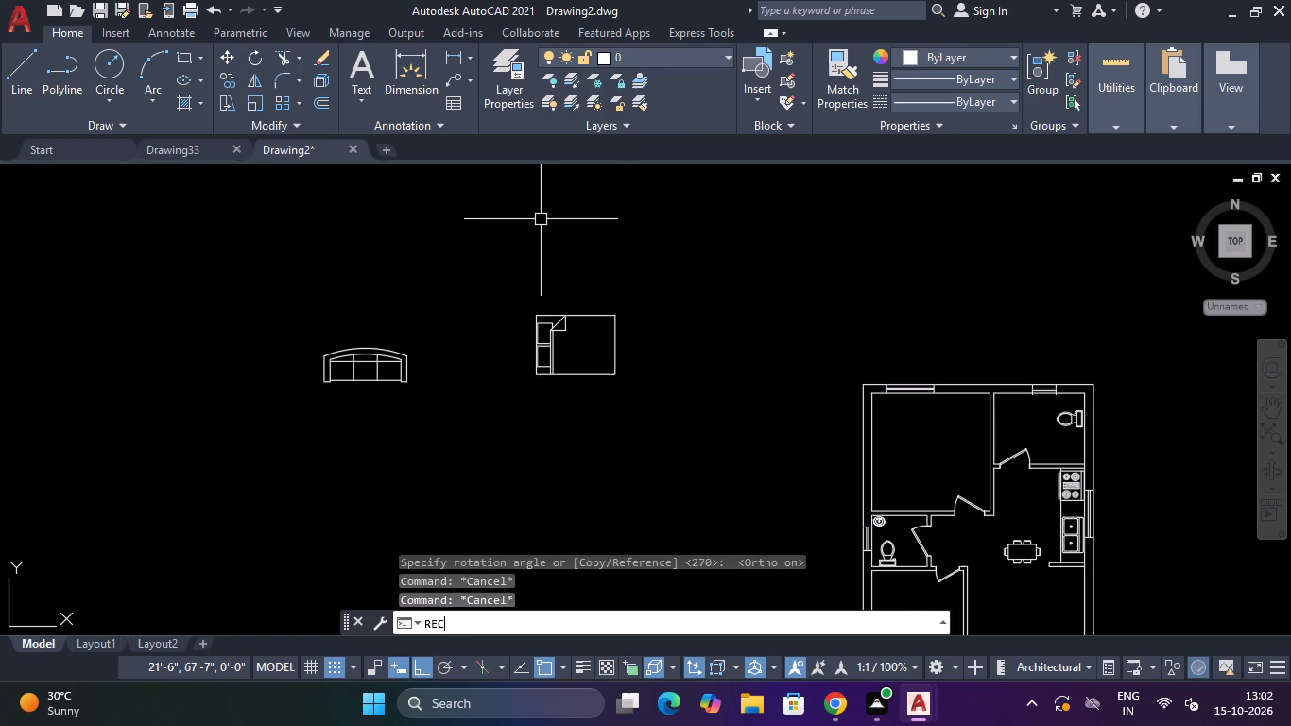
key("space")
scroll(539, 285, "up", 3)
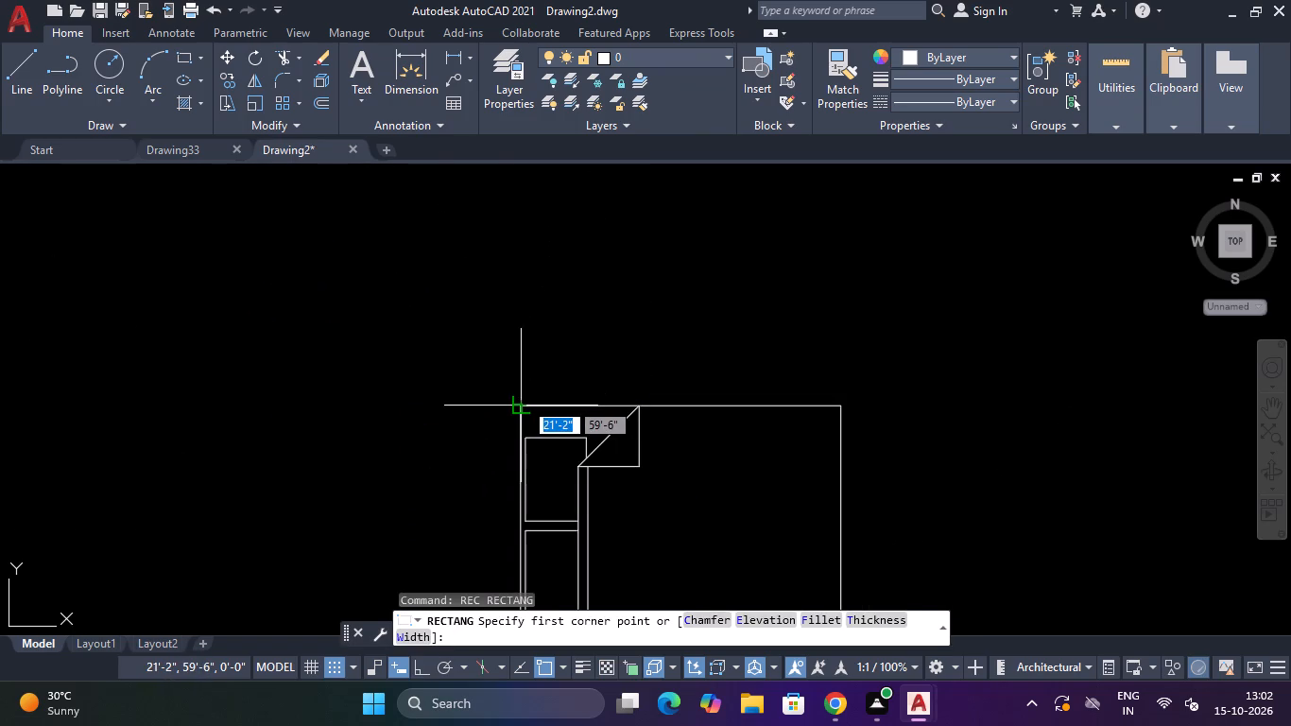
scroll(524, 401, "up", 3)
left_click(504, 406)
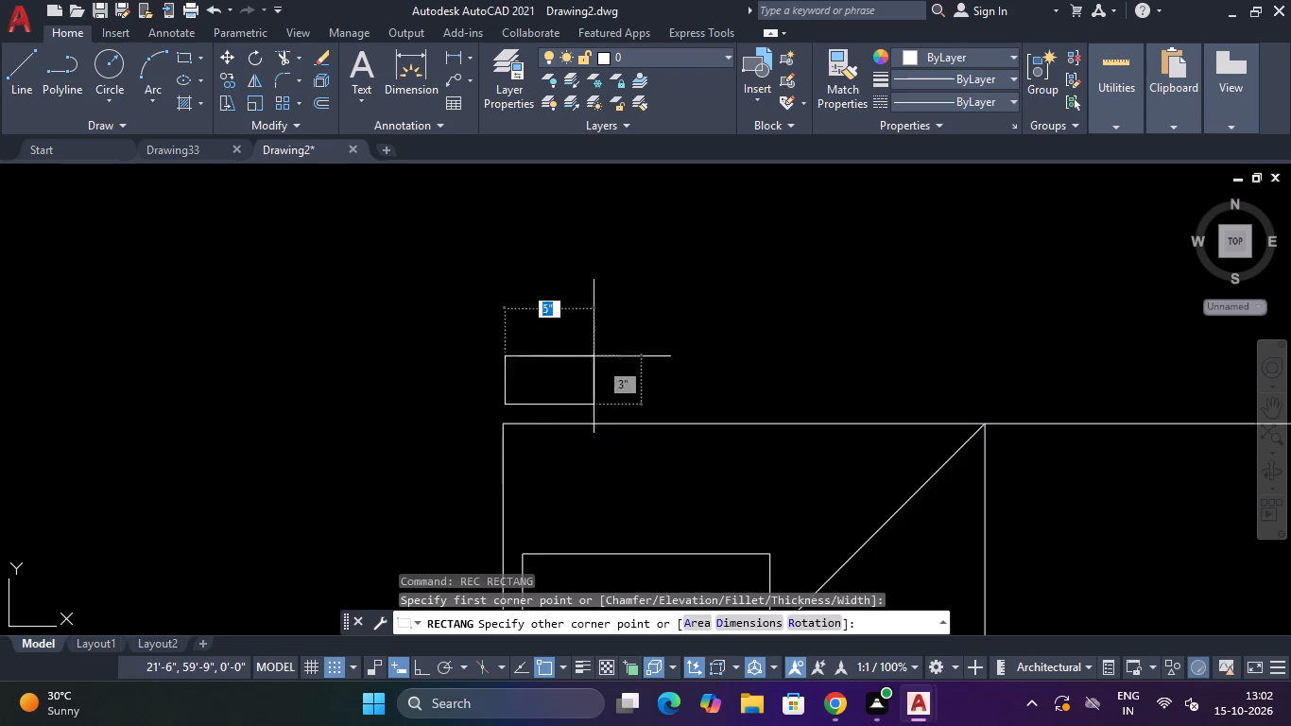
type("1'")
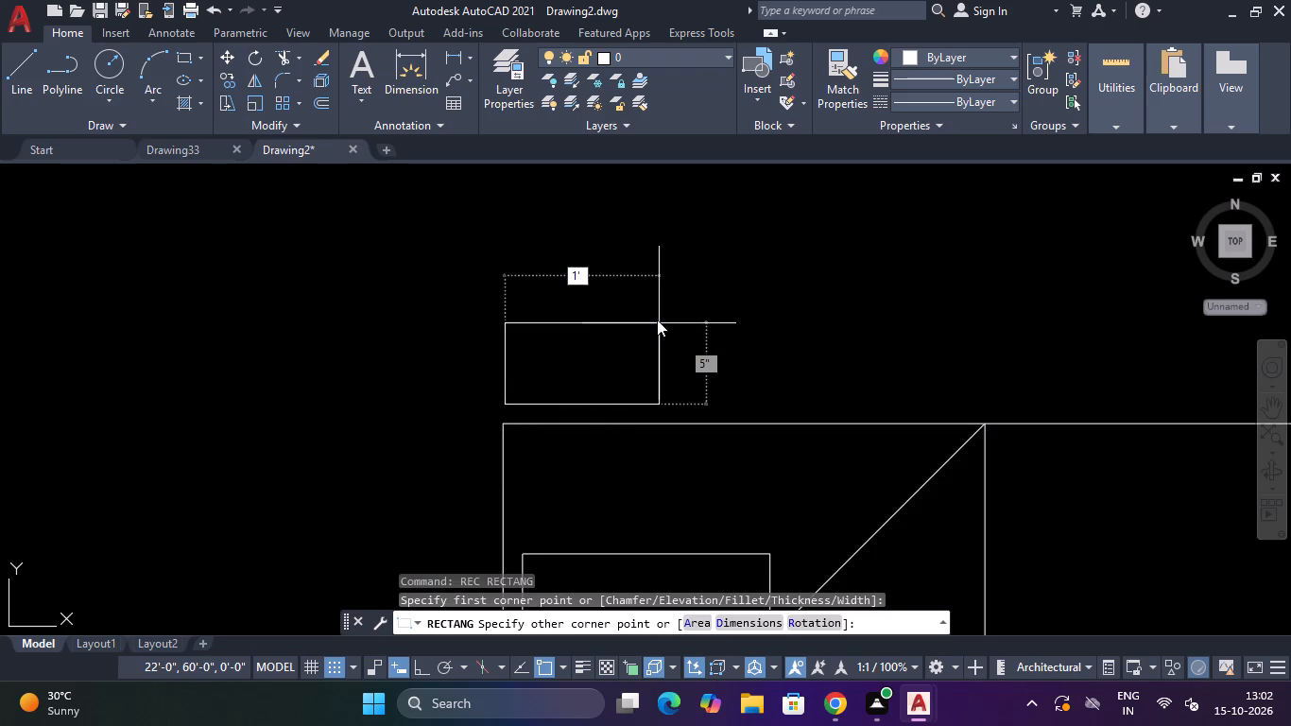
key("6")
key("shift+quotedbl")
key("Tab")
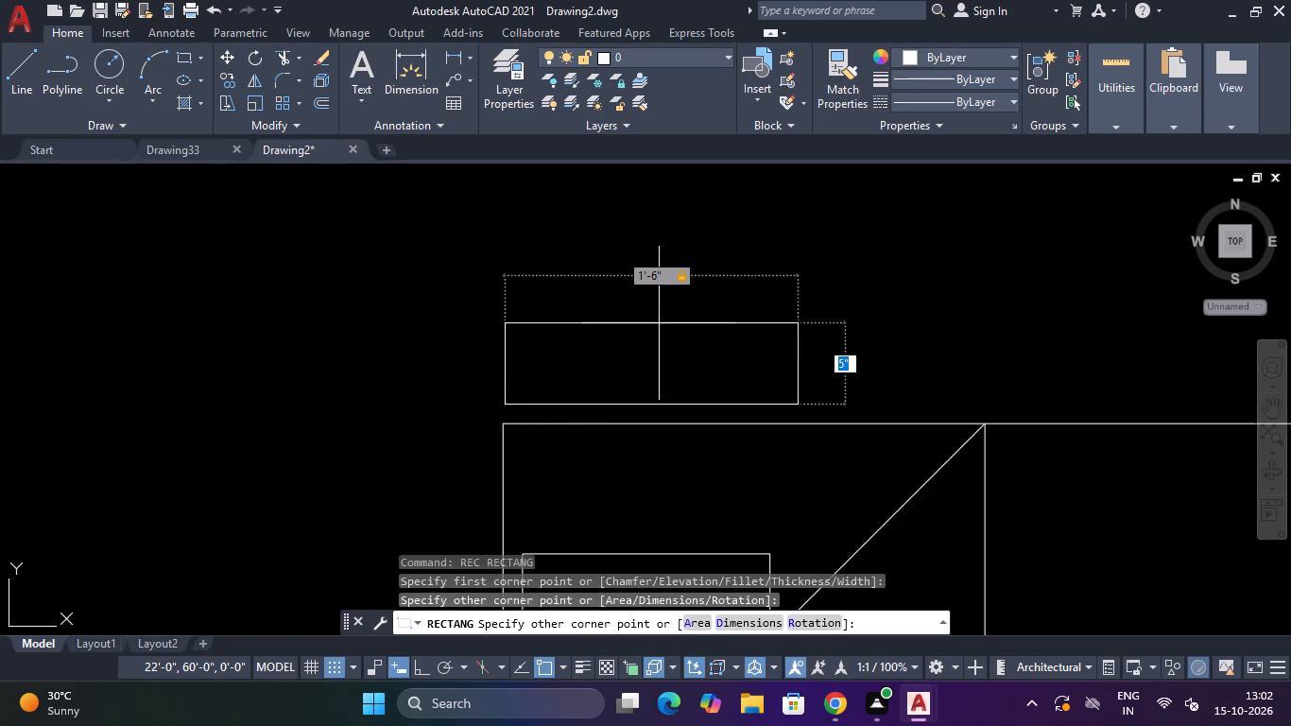
type("1'6")
key("shift+quotedbl")
key("Return")
key("Escape")
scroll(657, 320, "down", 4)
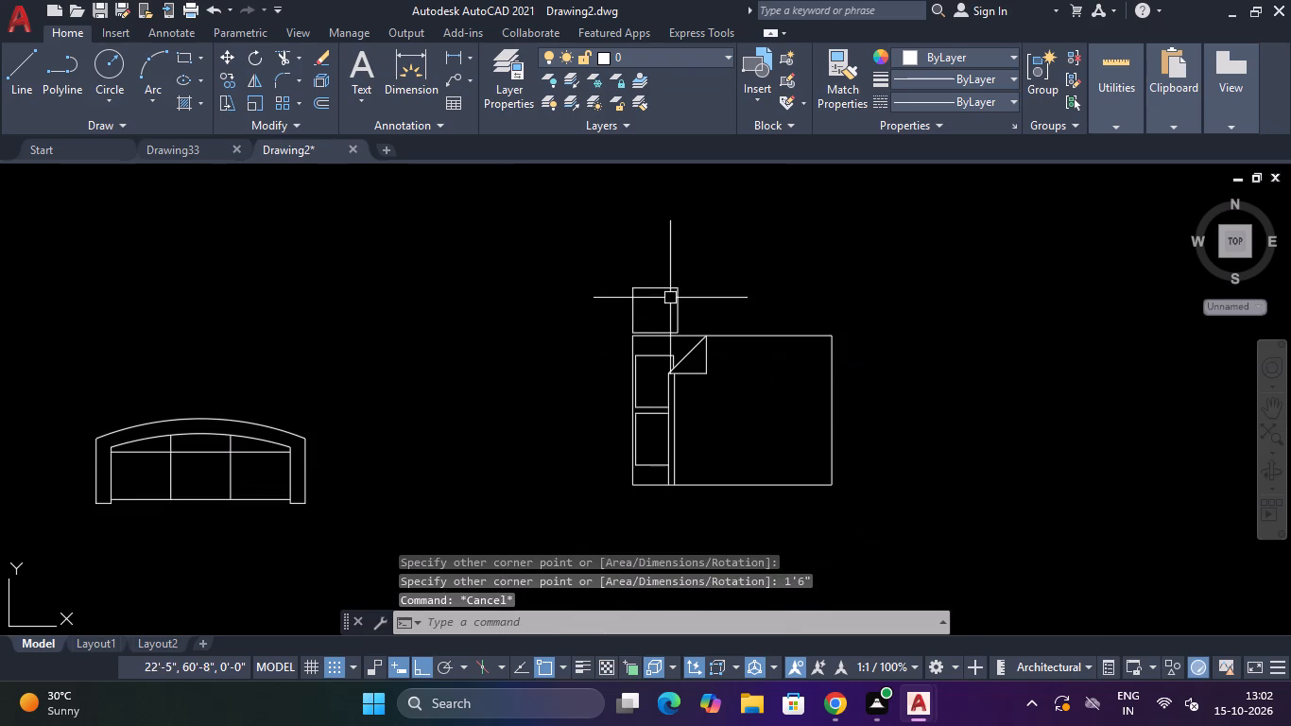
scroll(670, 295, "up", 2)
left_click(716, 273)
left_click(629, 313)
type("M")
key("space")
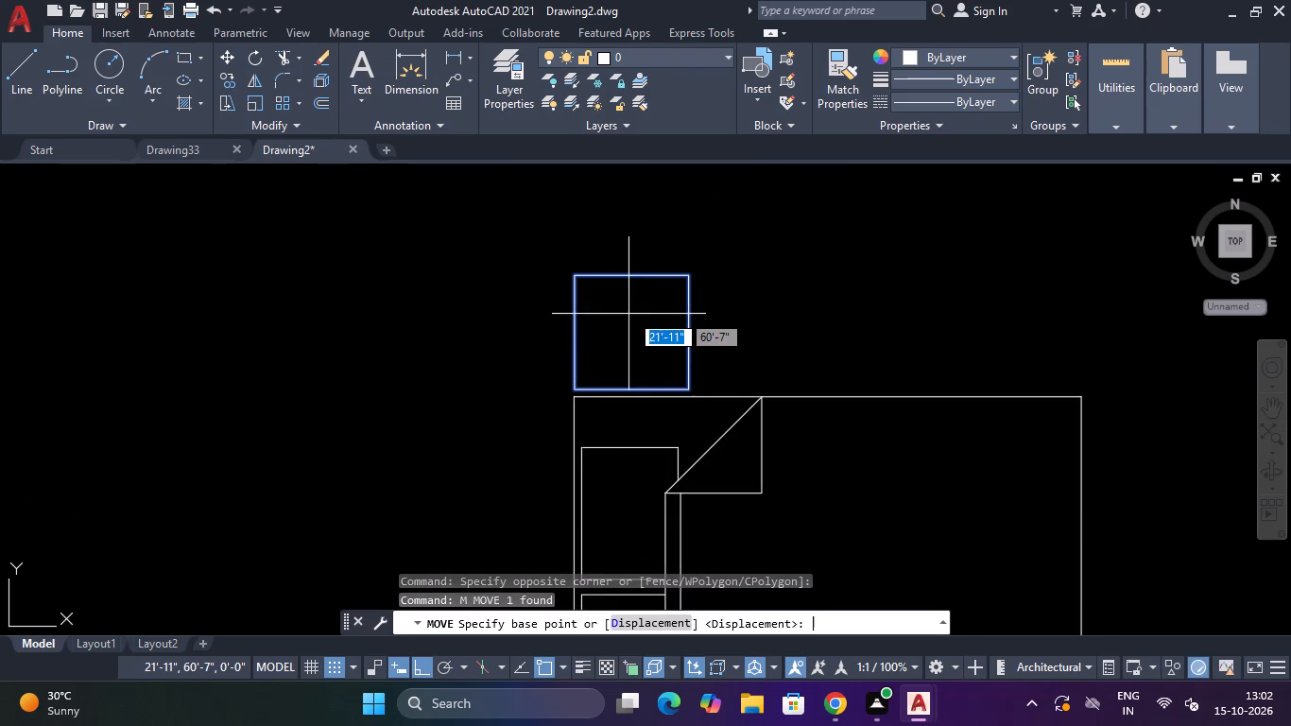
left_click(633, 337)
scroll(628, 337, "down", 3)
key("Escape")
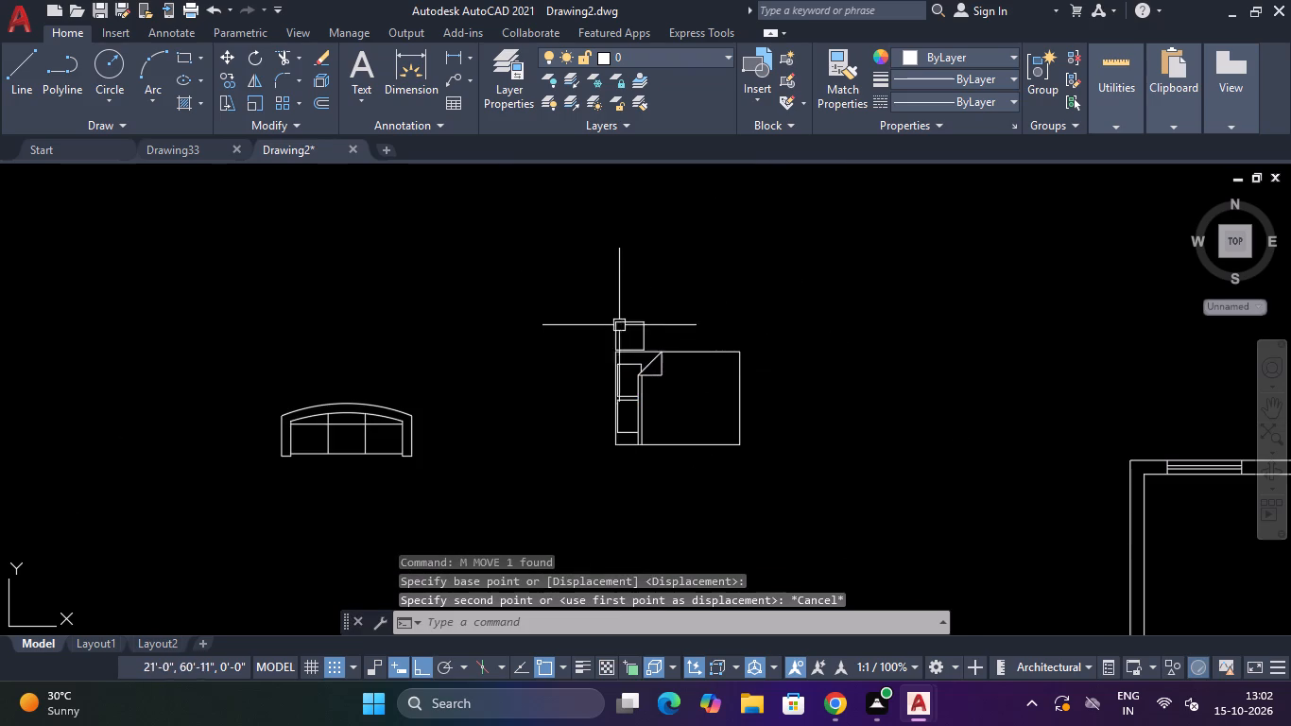
Copy the square bedside table straight down to the opposite side of the bed, below its headboard end.
scroll(627, 330, "up", 2)
left_click(716, 302)
left_click(643, 310)
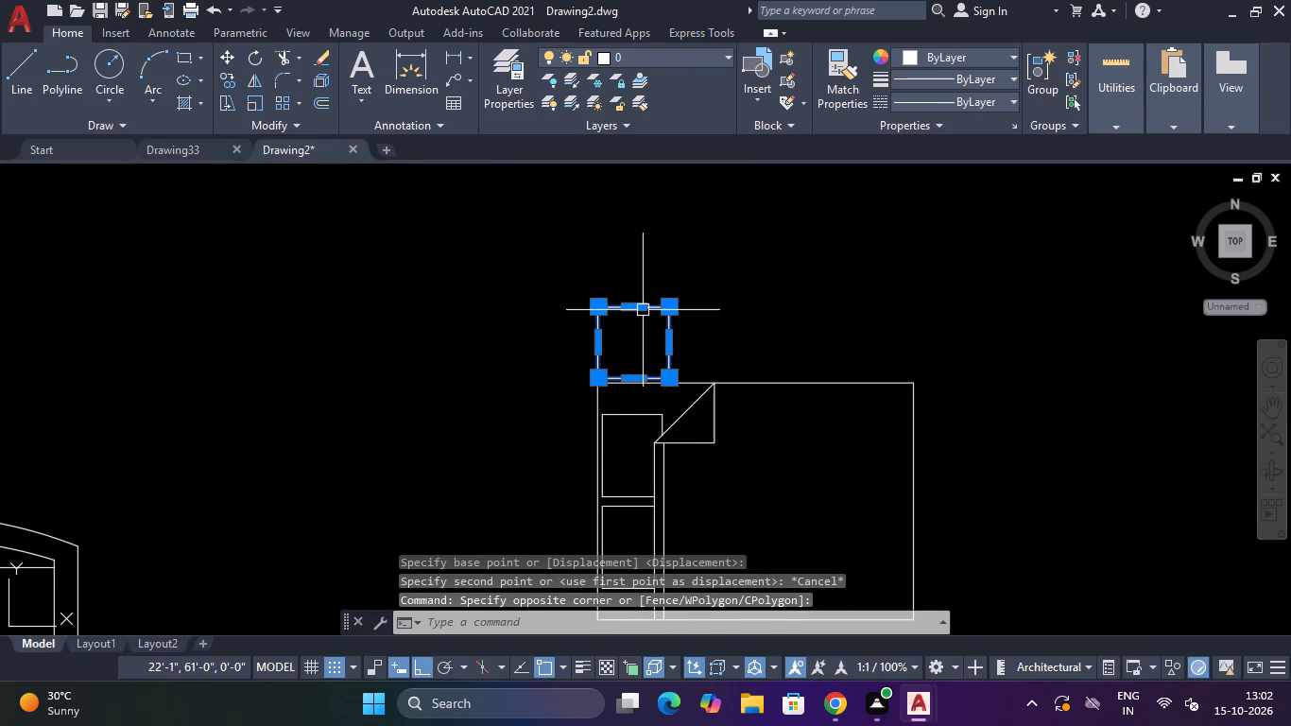
type("CO")
key("Return")
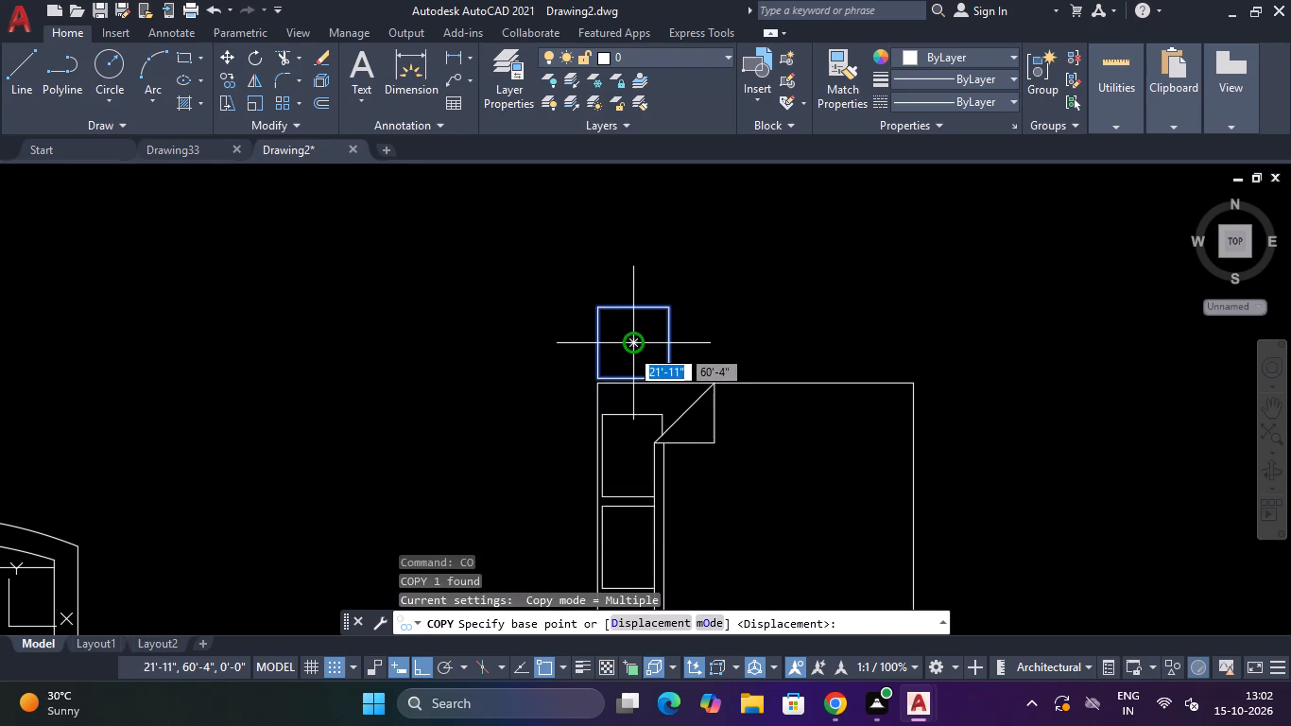
left_click(629, 348)
scroll(629, 347, "down", 3)
scroll(627, 423, "up", 4)
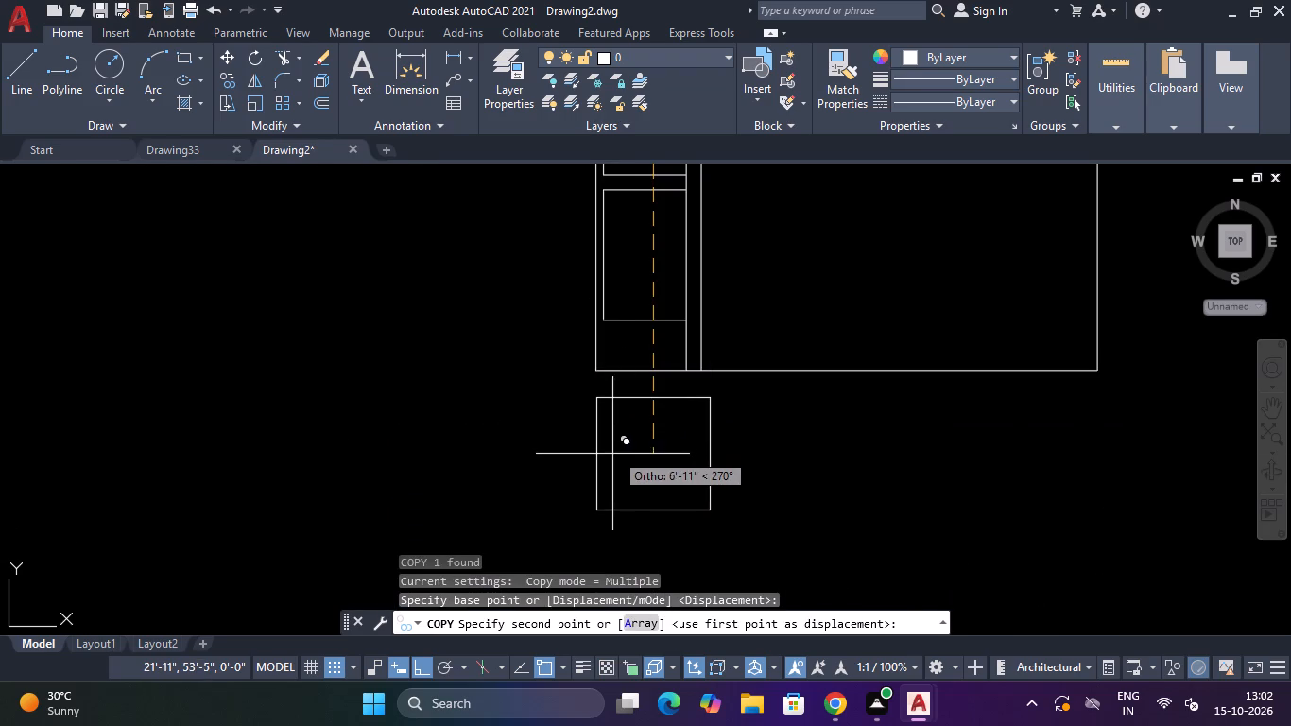
left_click(615, 437)
scroll(615, 437, "down", 4)
key("Escape")
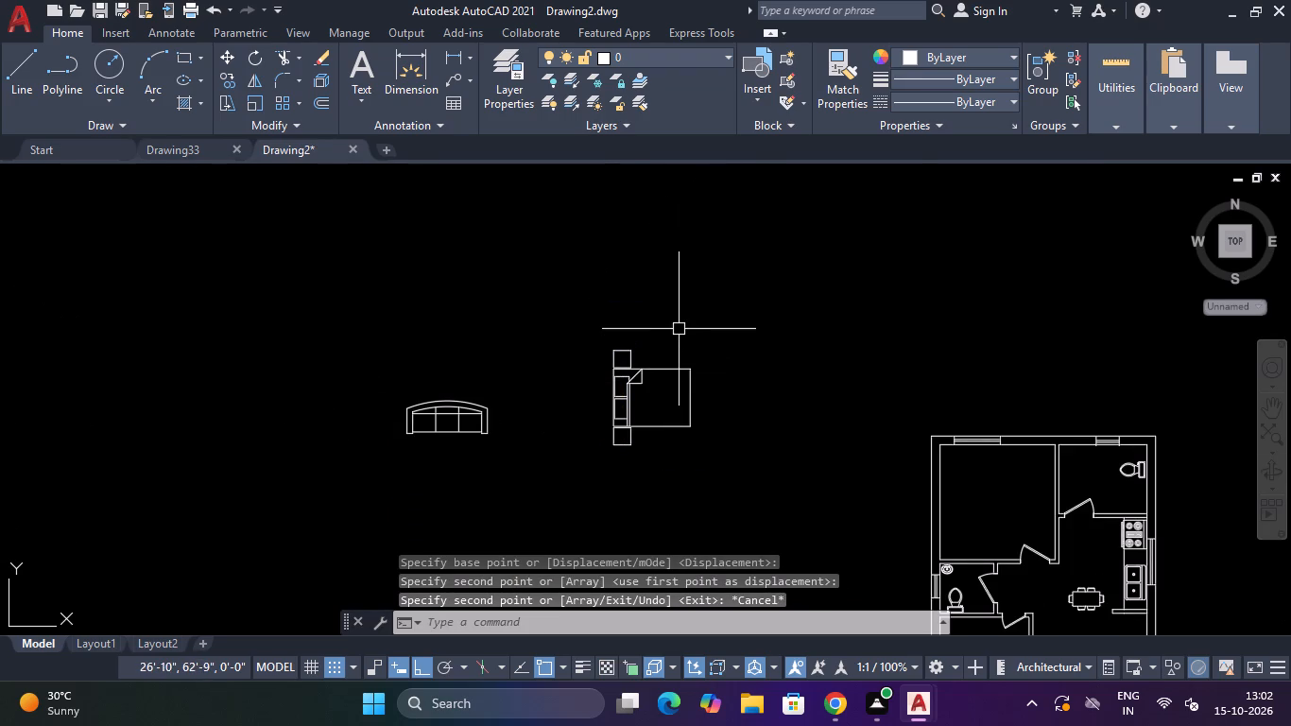
left_click(672, 325)
key("Escape")
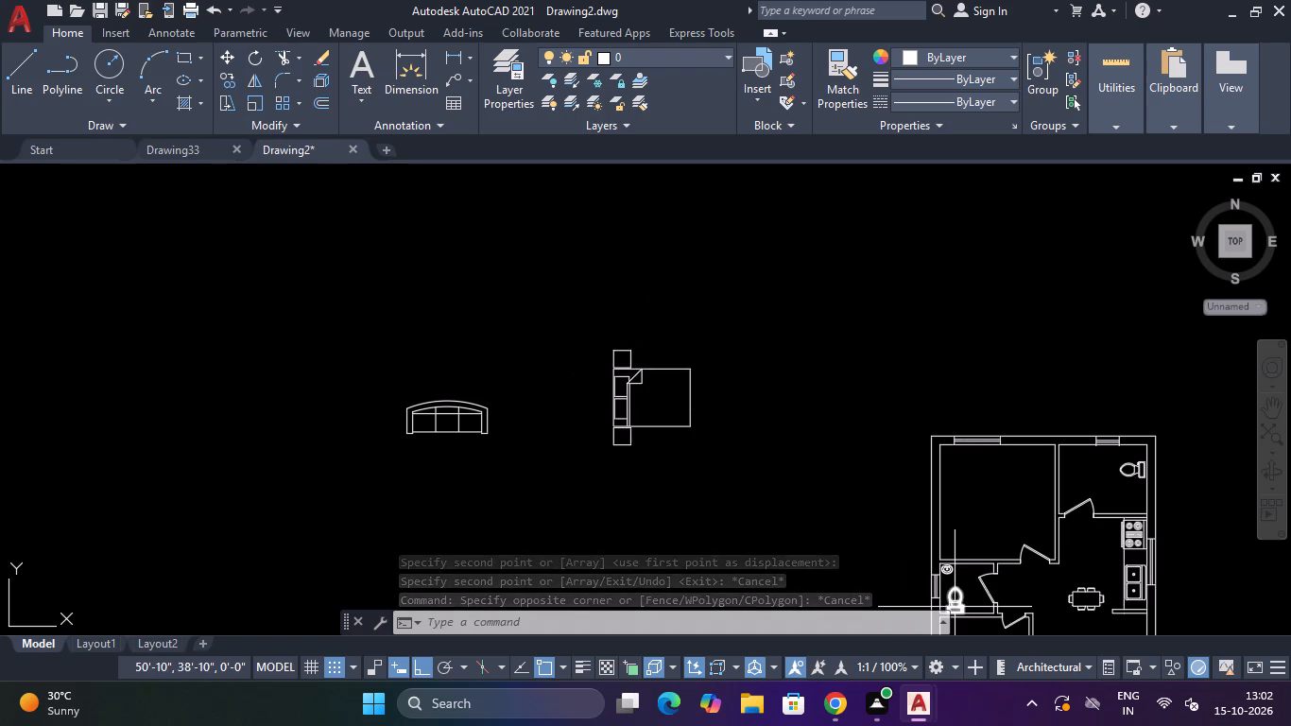
Draw an upright rectangle 18" wide and 6' tall in the empty space above the floor plan.
scroll(1083, 523, "up", 1)
scroll(904, 435, "down", 1)
type("REC")
key("space")
left_click(893, 232)
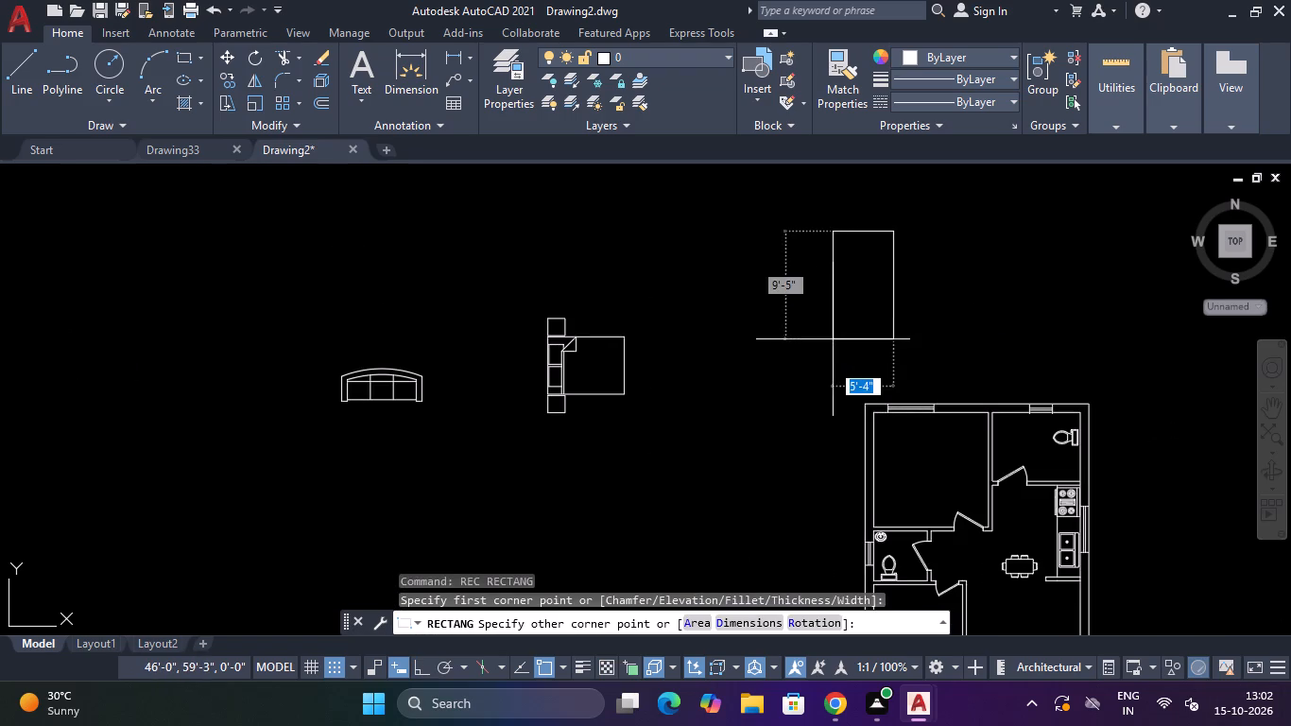
key("6")
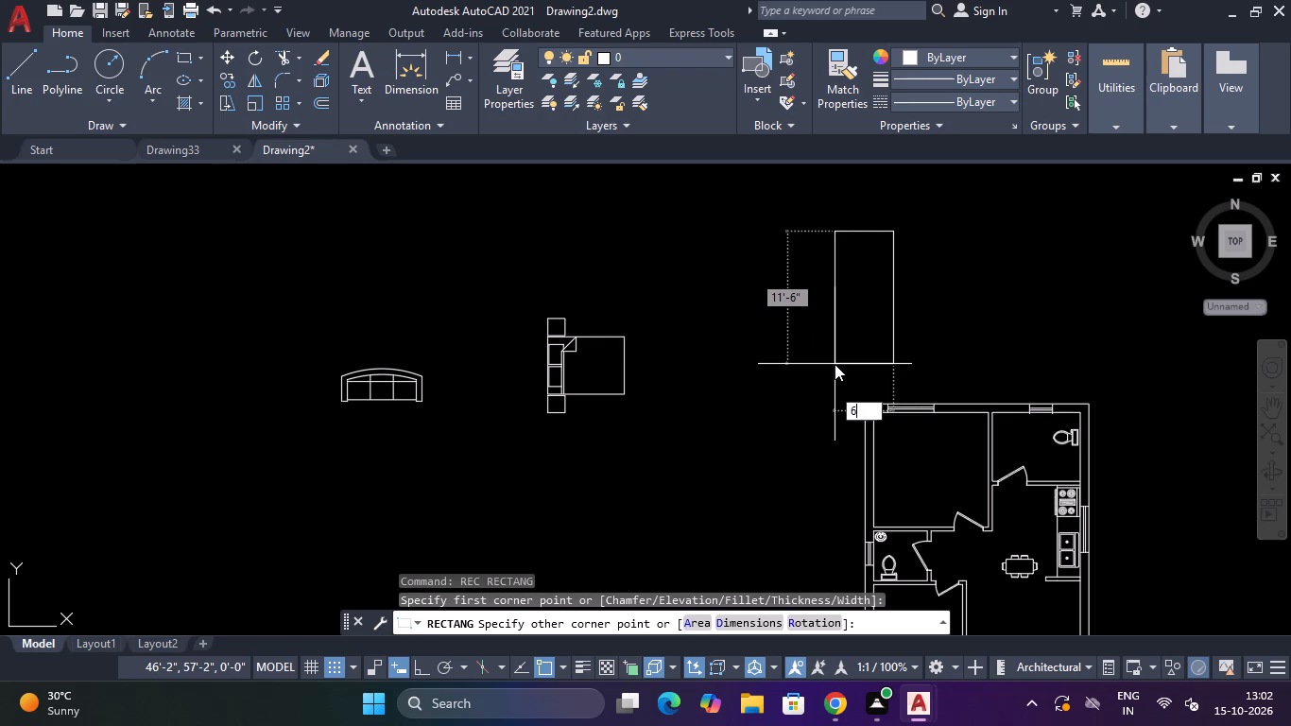
key("Escape")
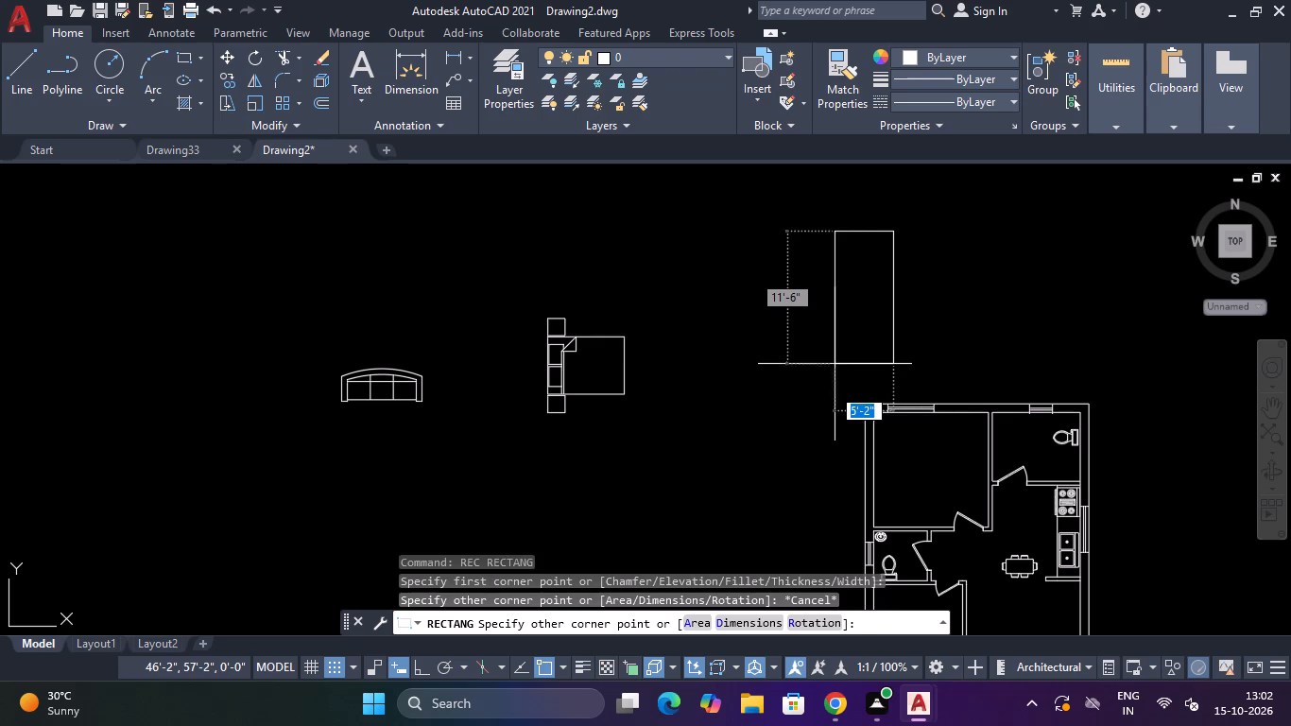
type("18\"")
key("Tab")
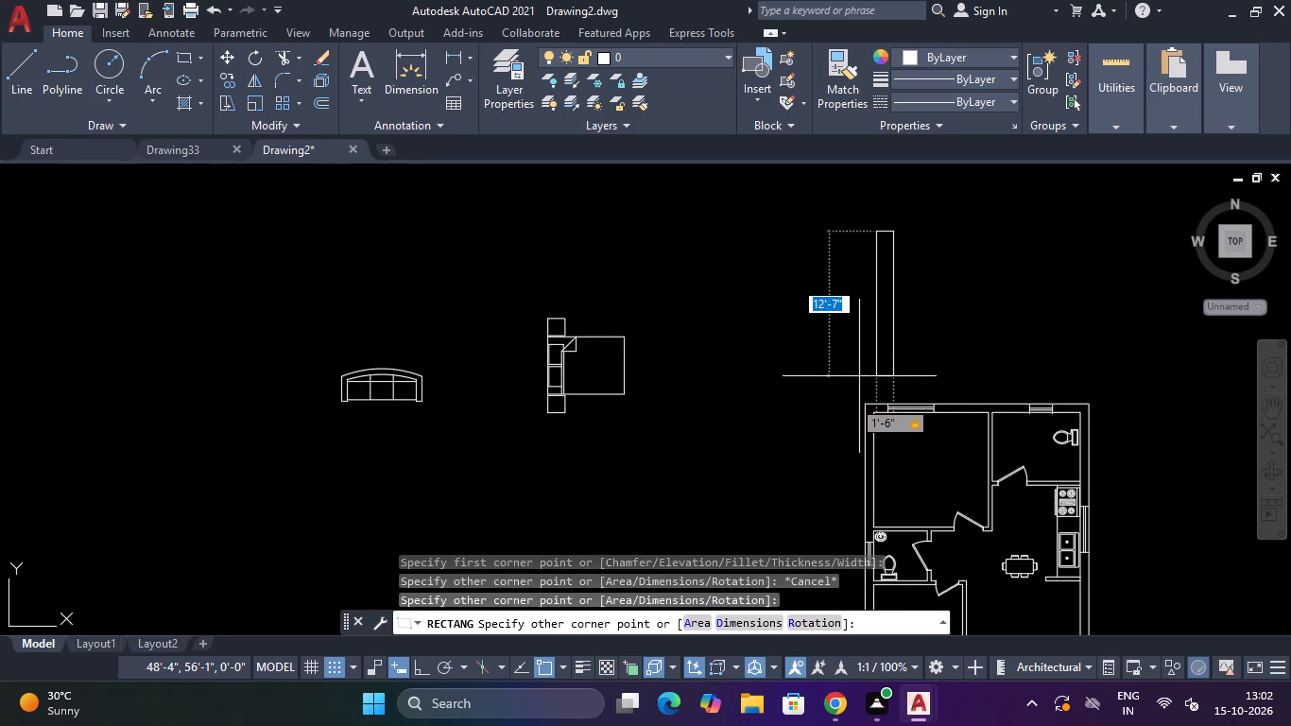
key("6")
key("apostrophe")
key("Return")
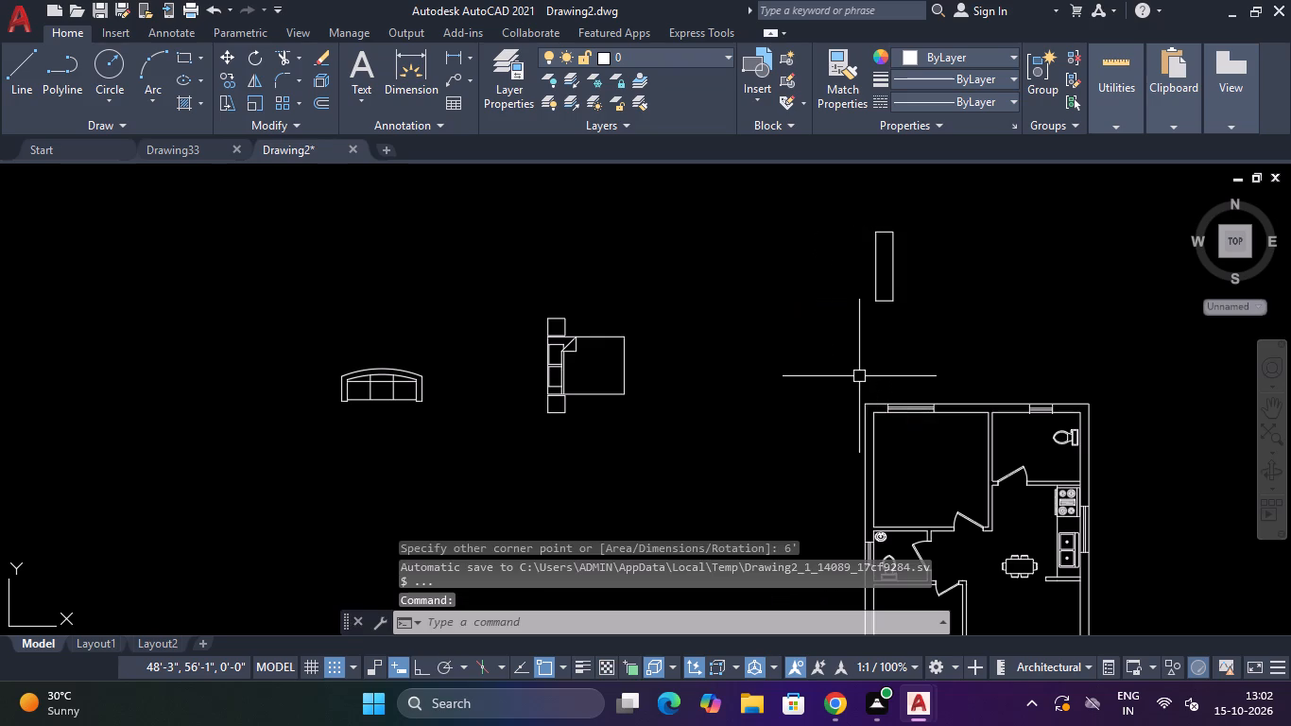
Draw a vertical centre line through the 18" by 6' rectangle, from its top edge's midpoint to its bottom edge.
scroll(884, 258, "up", 3)
scroll(899, 235, "down", 3)
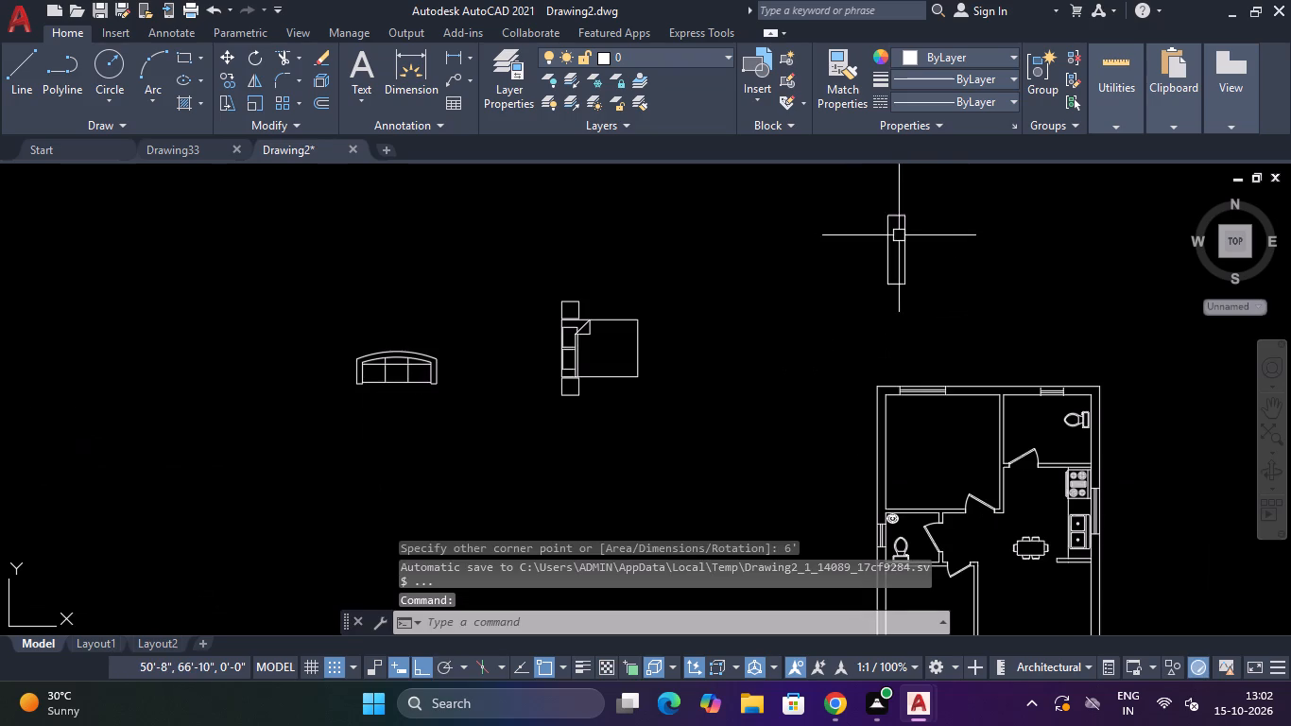
type("L")
key("space")
scroll(899, 208, "up", 4)
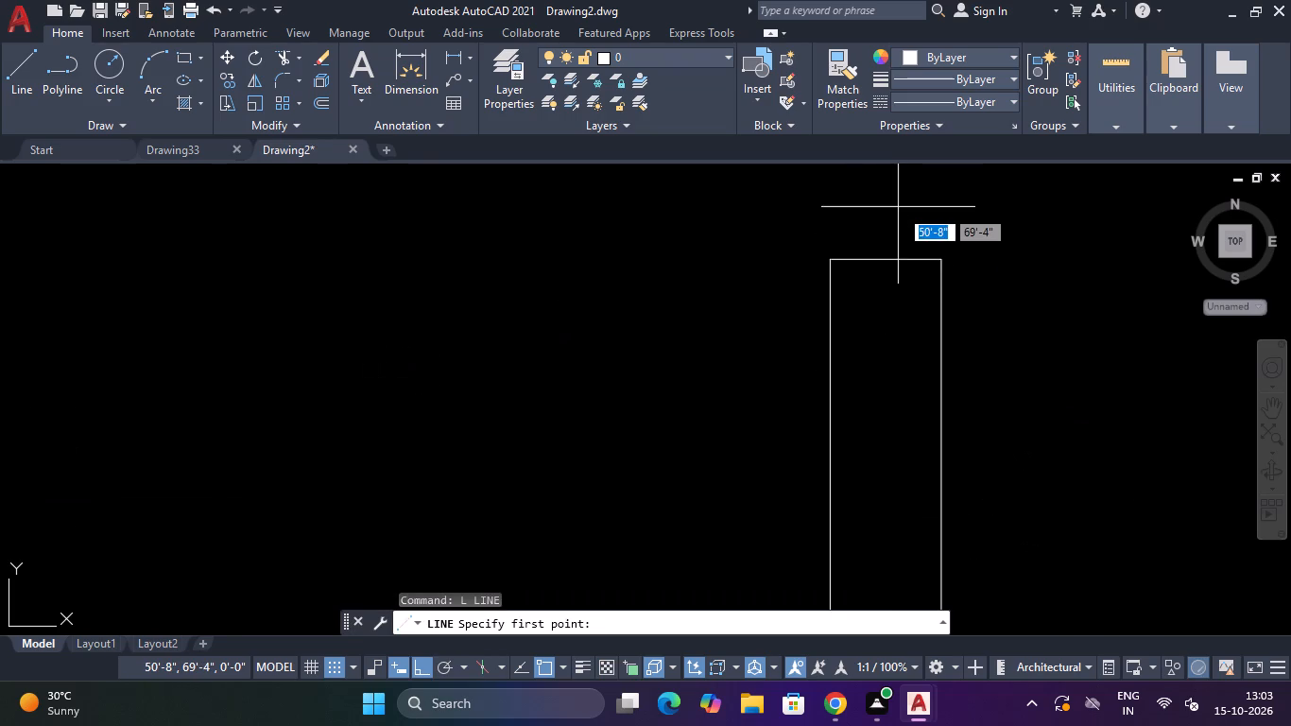
left_click(878, 262)
scroll(879, 278, "down", 4)
scroll(880, 394, "up", 3)
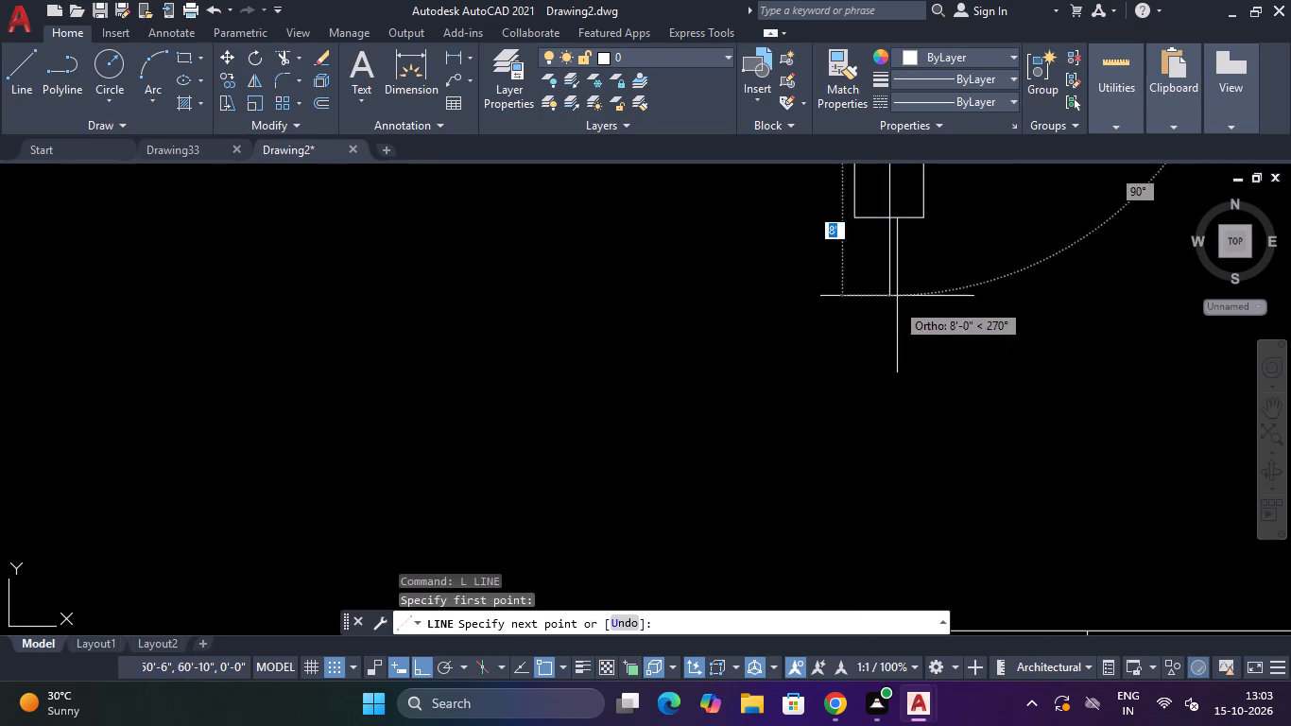
left_click(889, 216)
scroll(888, 216, "down", 5)
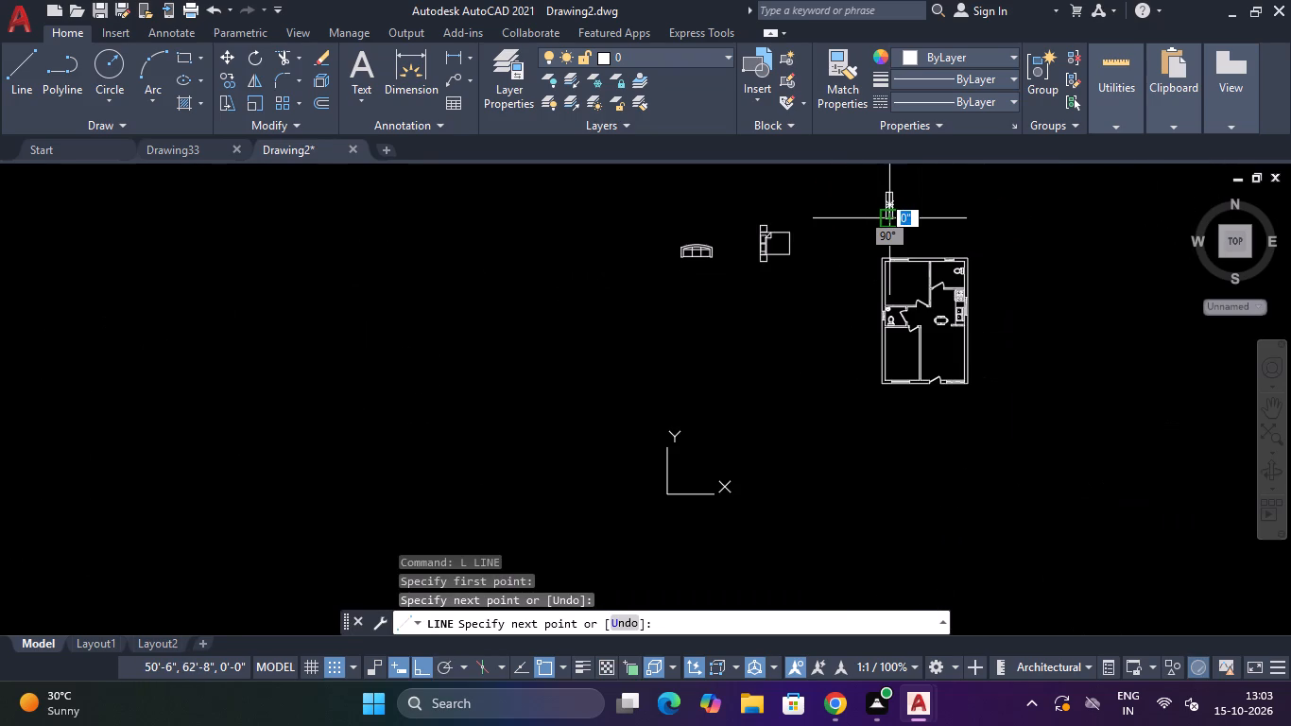
key("Escape")
Explode the 18" by 6' rectangle into separate lines.
scroll(890, 188, "up", 5)
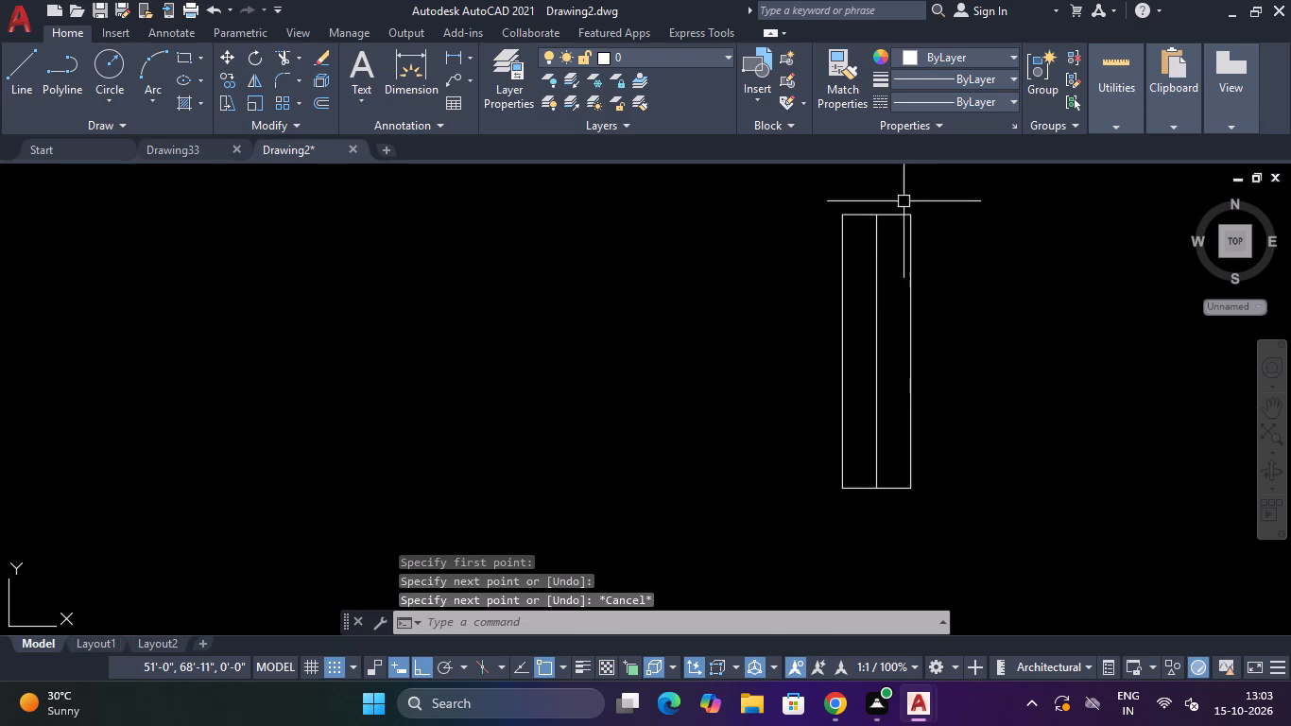
left_click(912, 208)
left_click(896, 255)
type("EX")
key("Down")
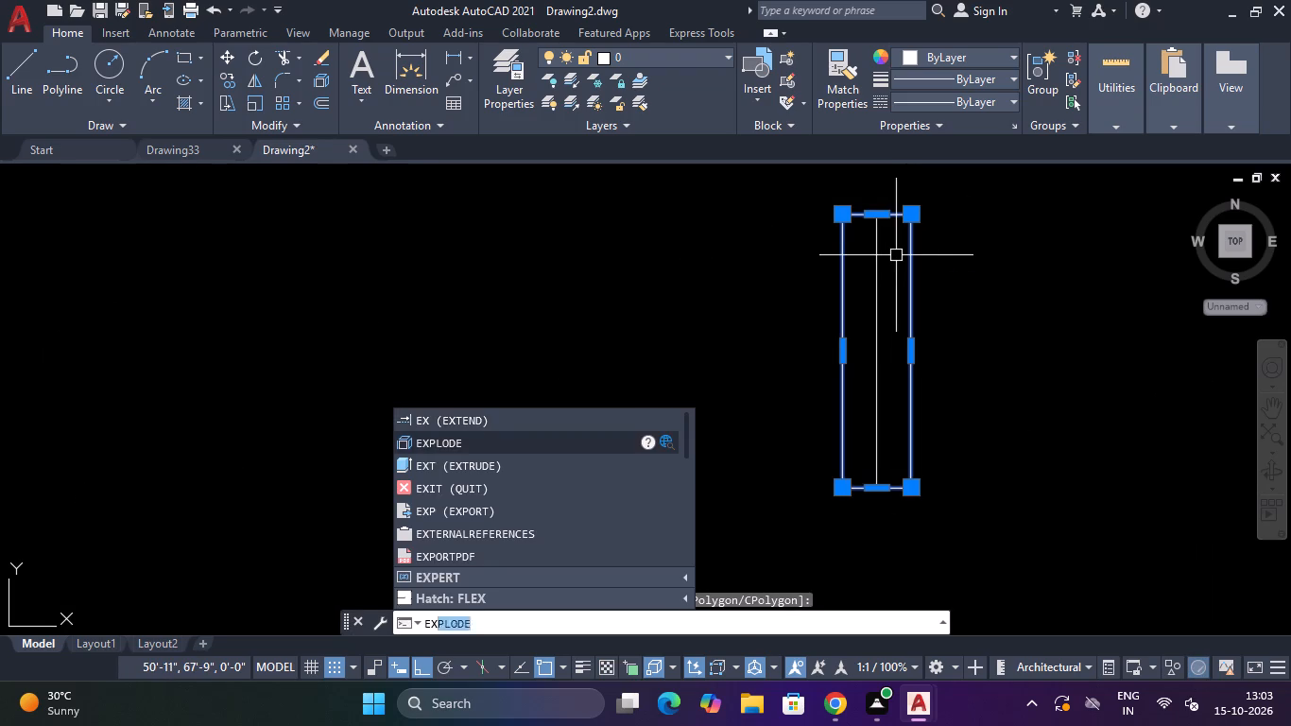
key("Return")
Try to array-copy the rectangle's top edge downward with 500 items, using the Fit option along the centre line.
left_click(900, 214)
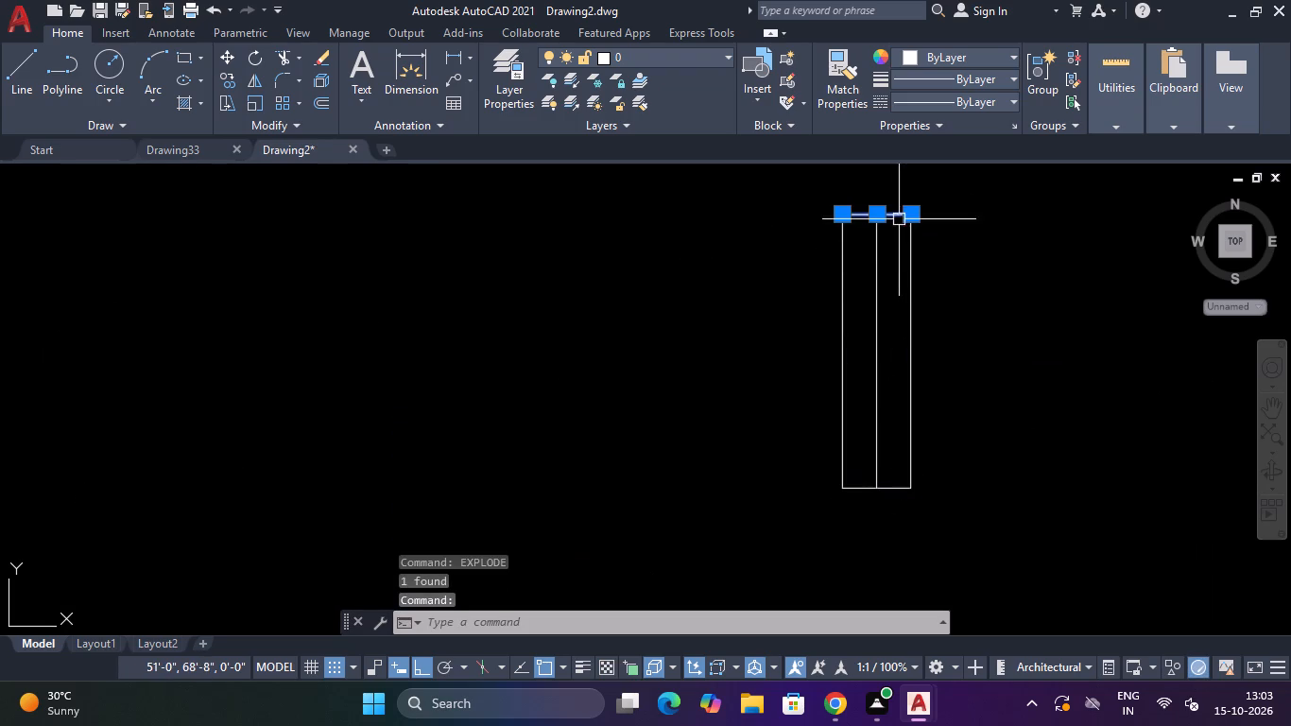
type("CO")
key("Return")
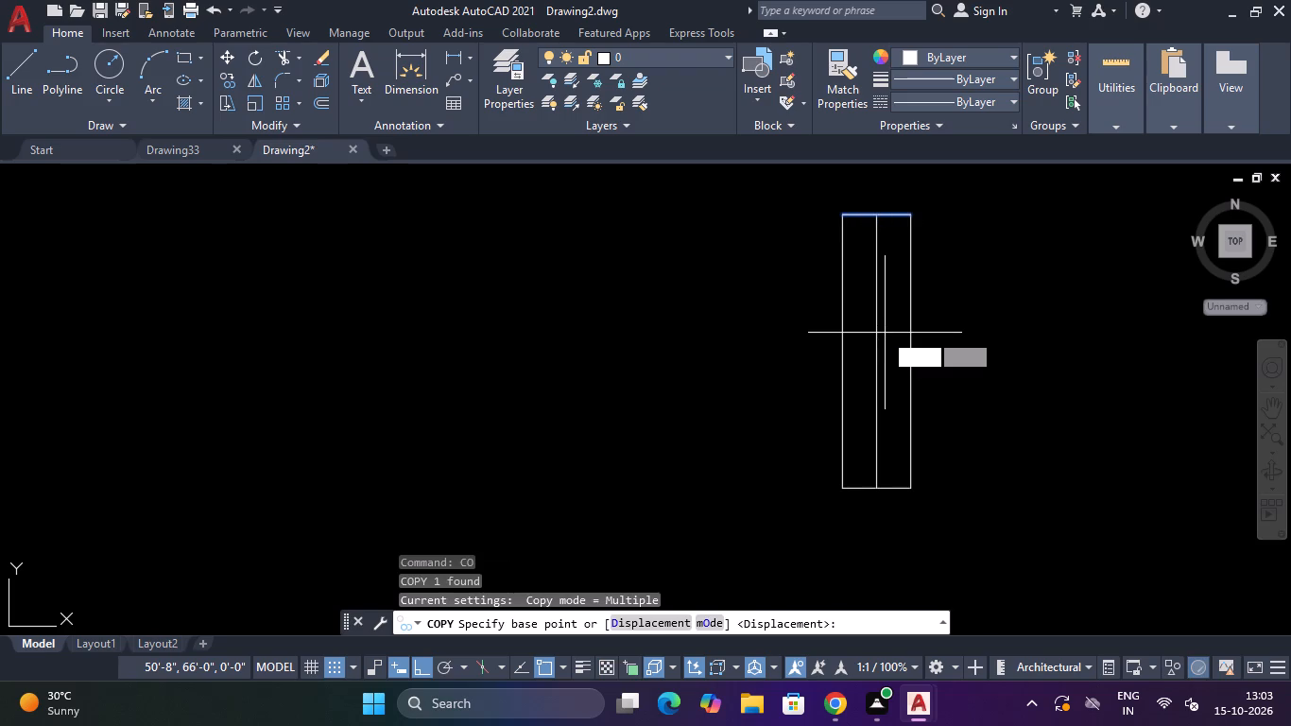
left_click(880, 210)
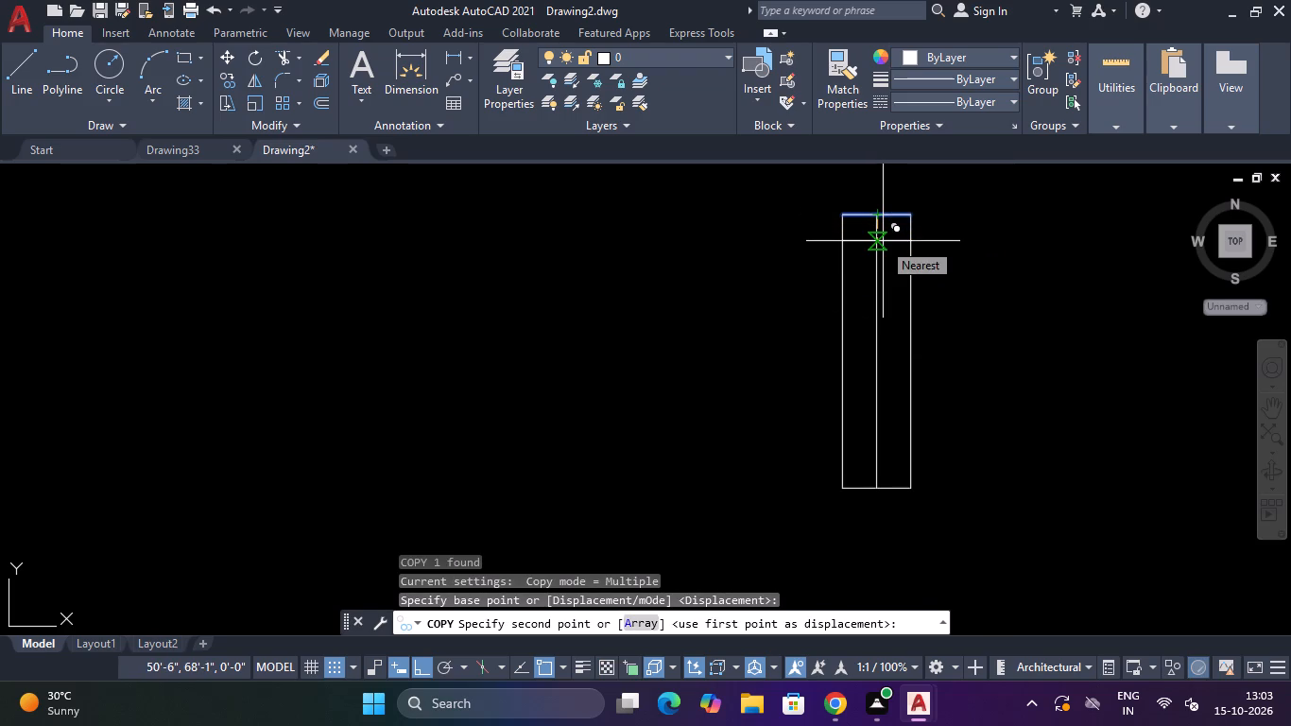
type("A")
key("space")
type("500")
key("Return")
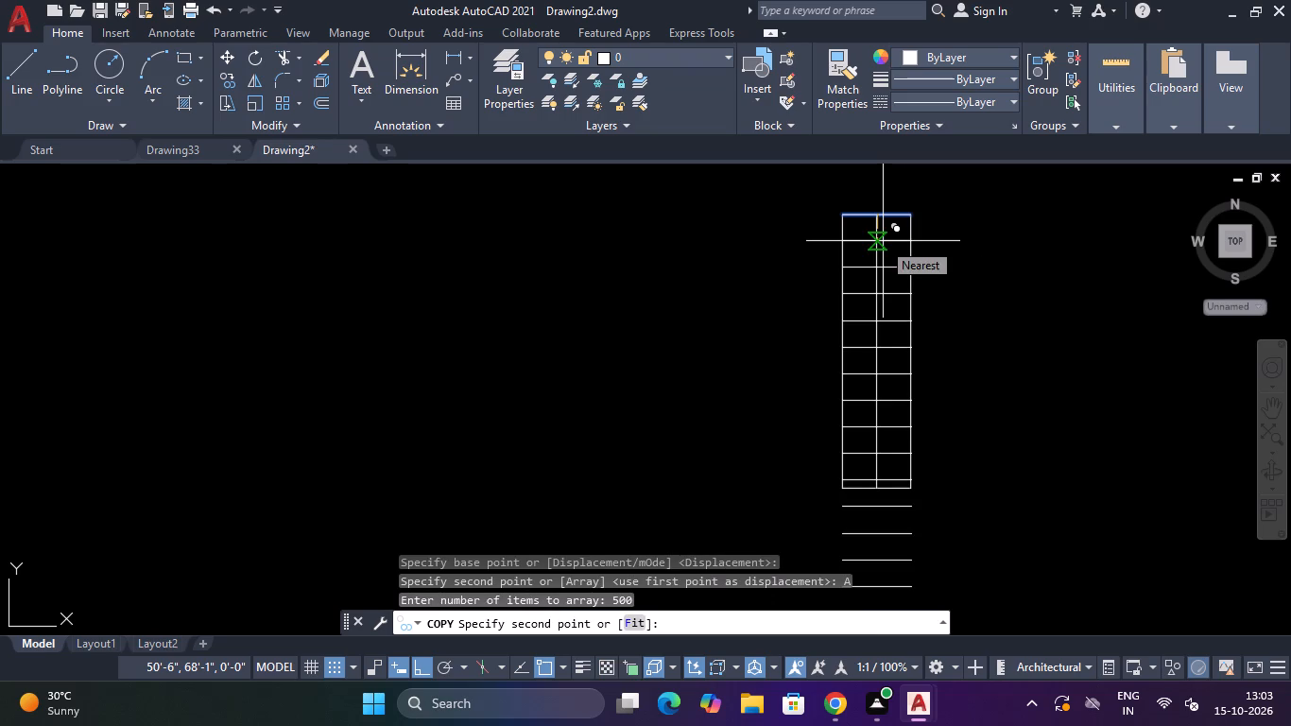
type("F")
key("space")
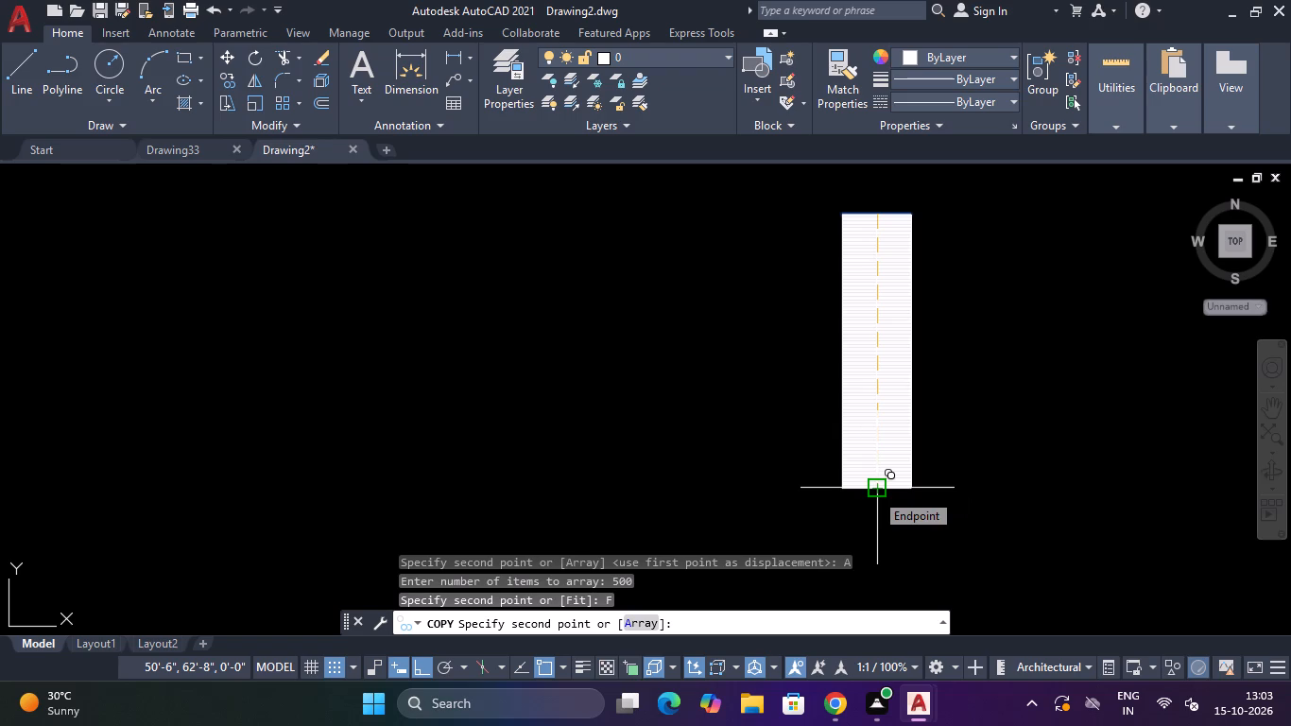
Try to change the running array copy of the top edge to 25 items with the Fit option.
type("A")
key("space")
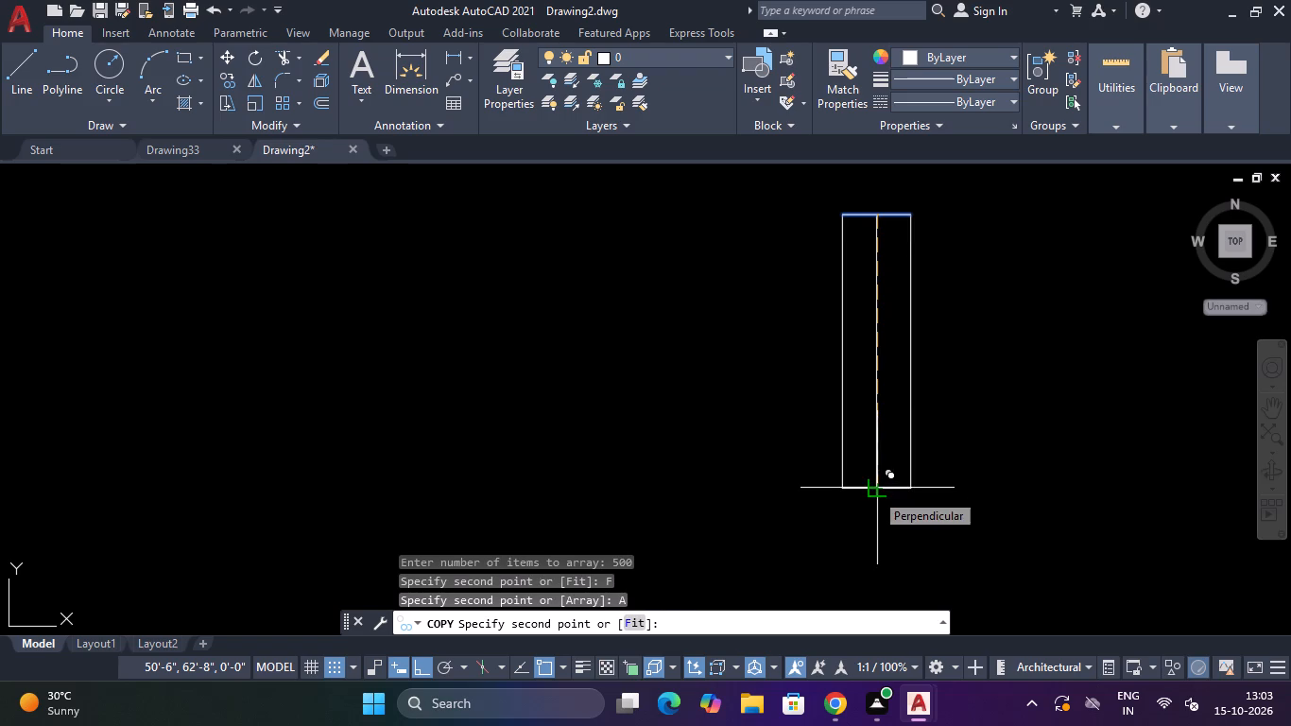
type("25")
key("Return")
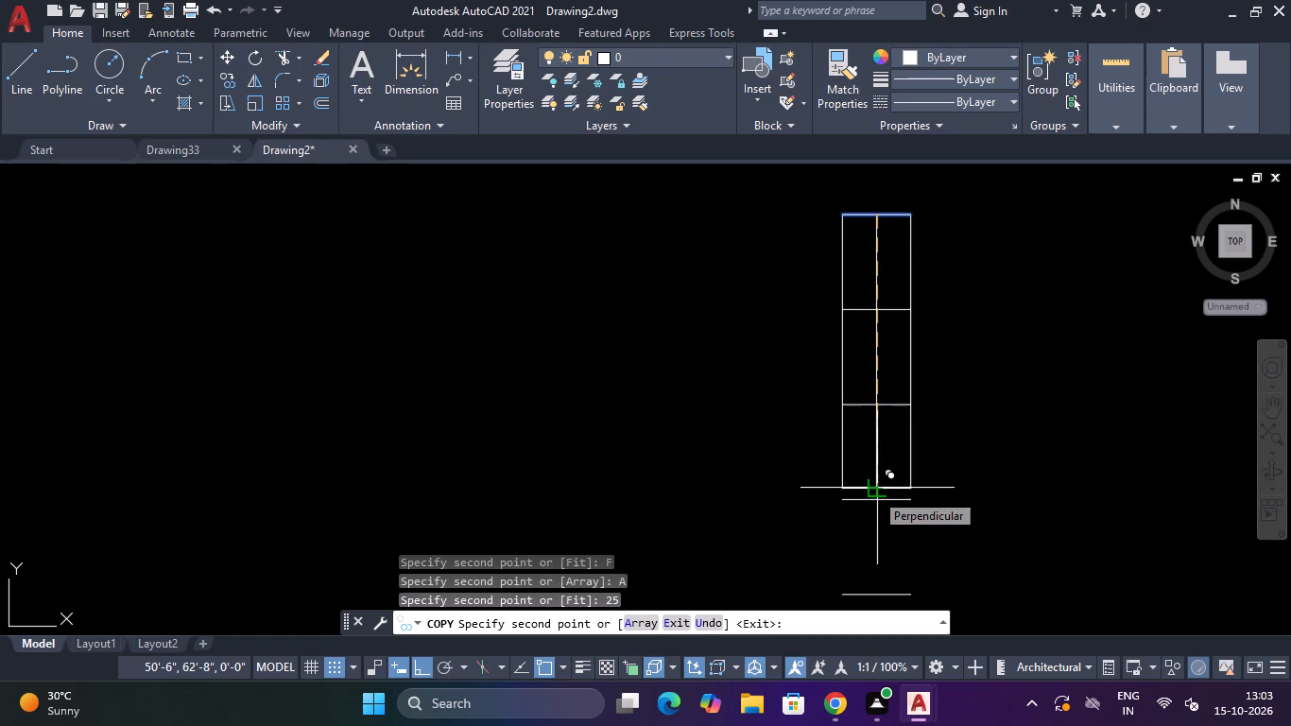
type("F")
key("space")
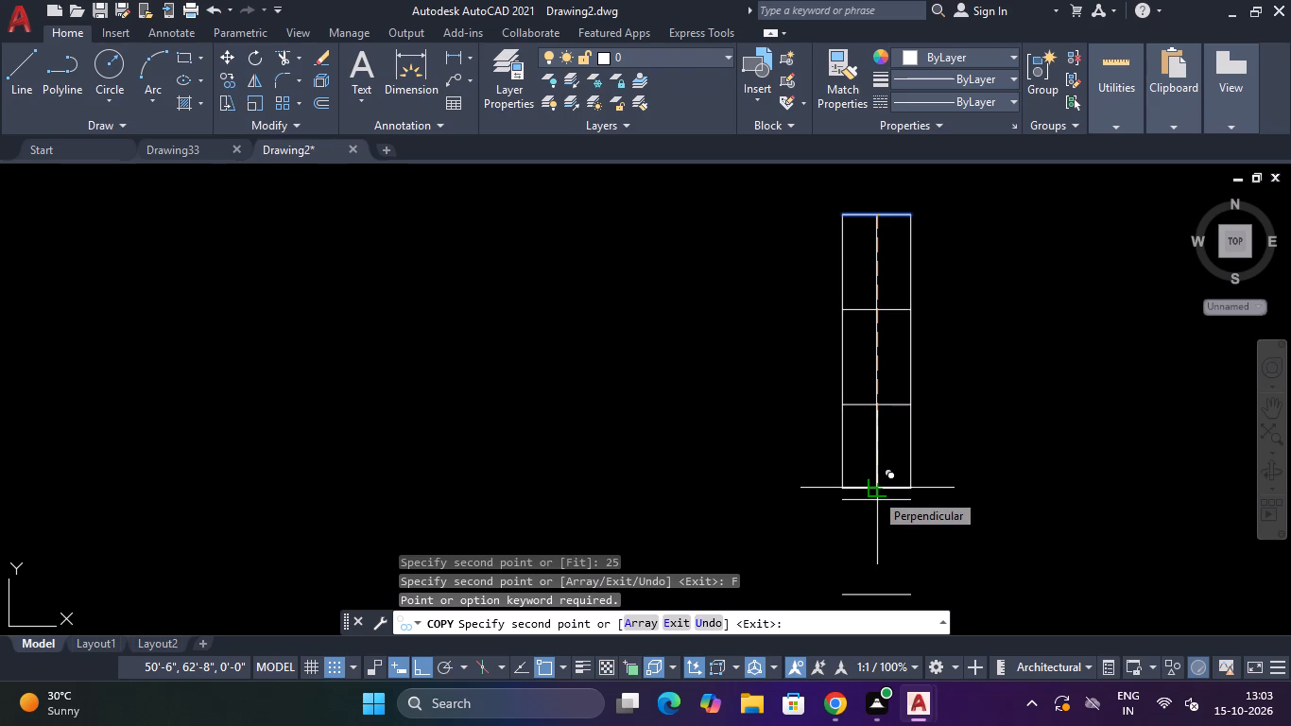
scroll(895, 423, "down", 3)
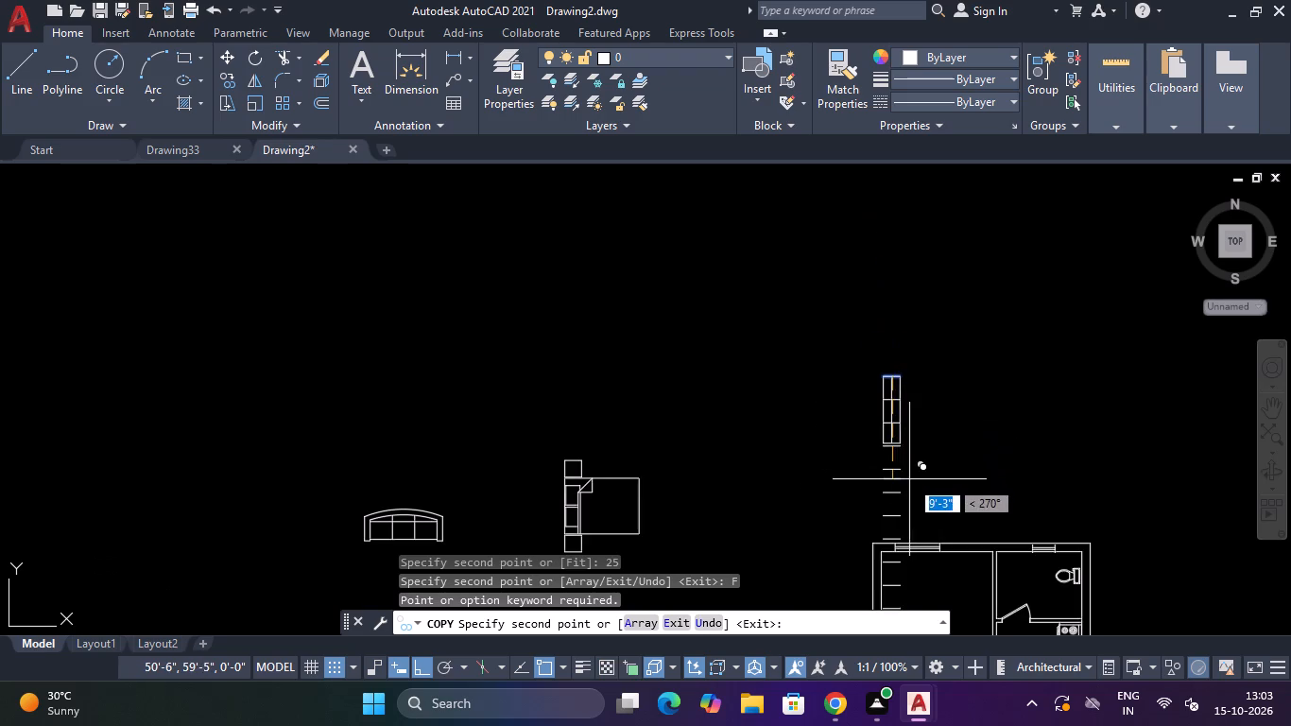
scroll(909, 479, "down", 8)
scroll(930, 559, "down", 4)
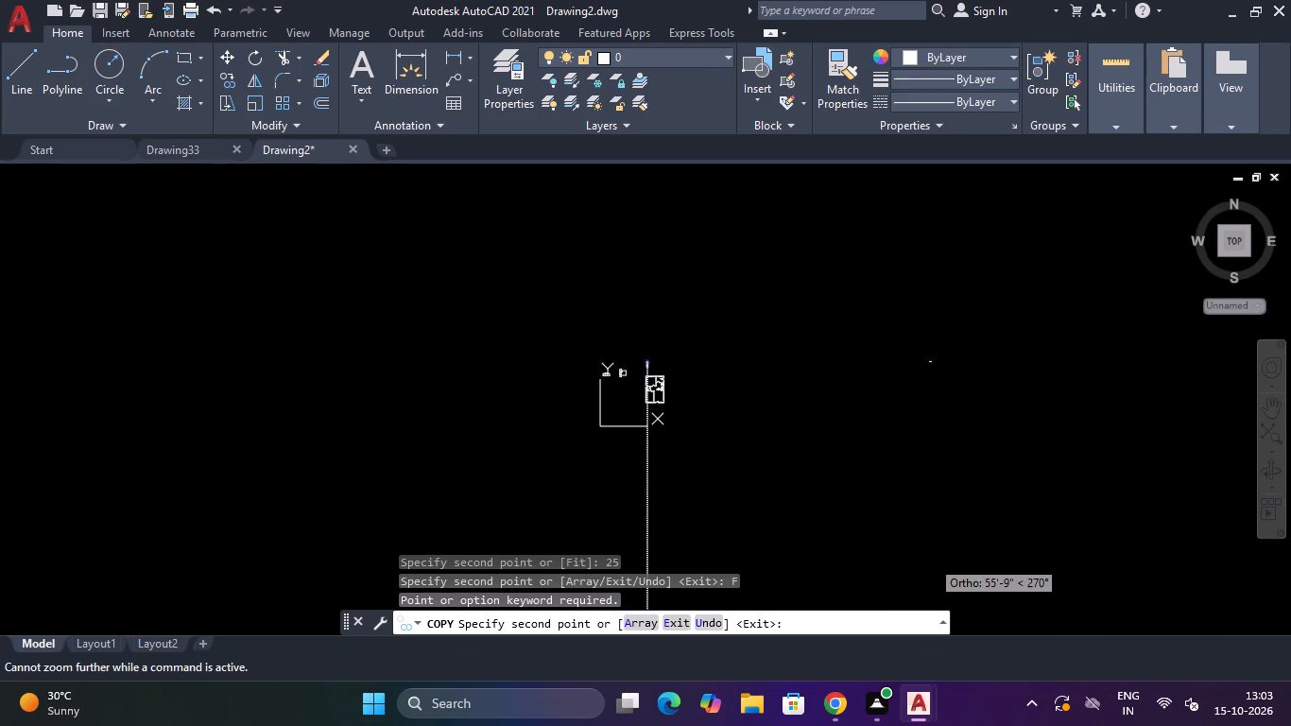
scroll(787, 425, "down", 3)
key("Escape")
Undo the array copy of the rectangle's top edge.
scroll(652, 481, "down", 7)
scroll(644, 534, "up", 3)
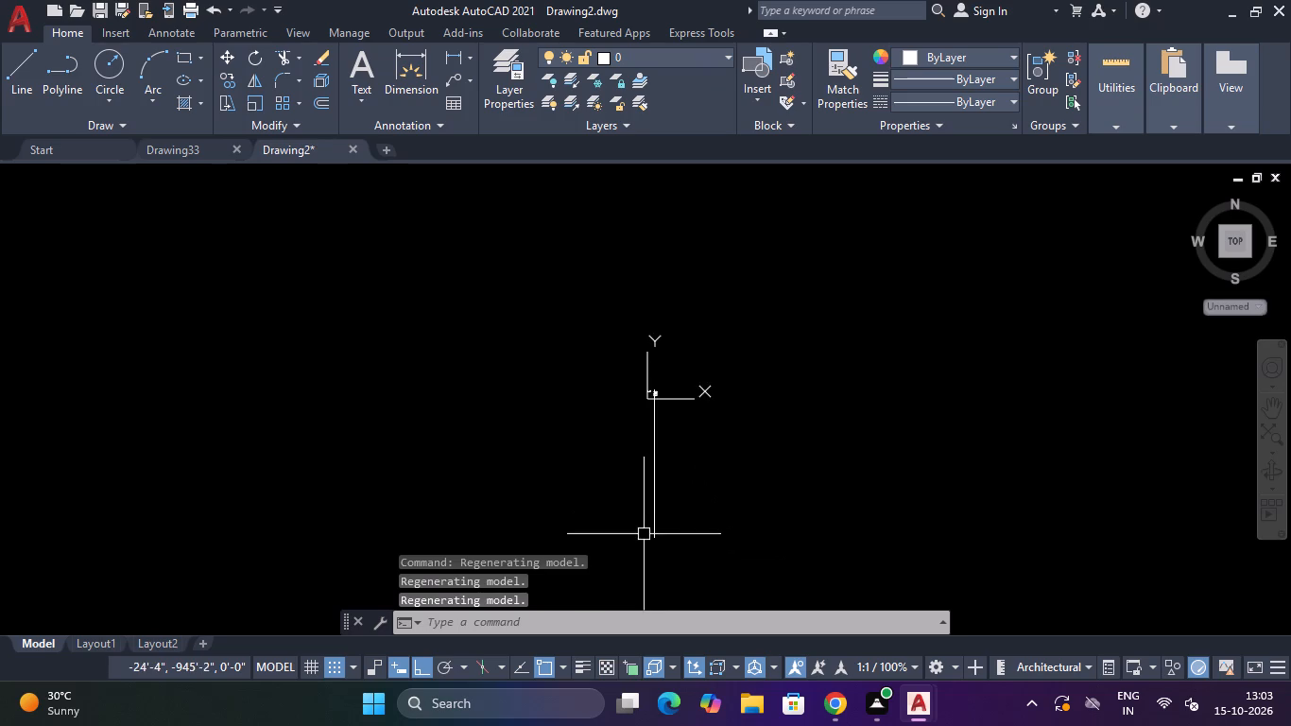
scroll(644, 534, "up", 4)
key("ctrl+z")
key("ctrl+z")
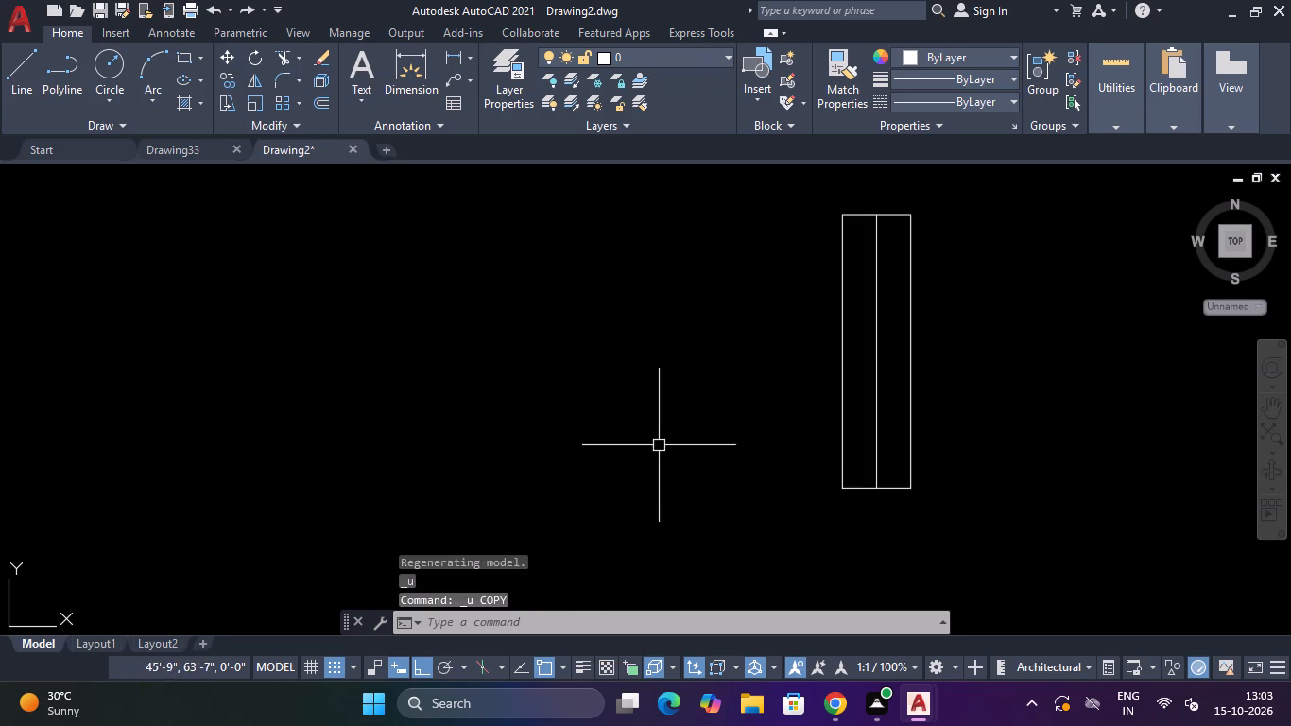
Array-copy the rectangle's top edge from its midpoint as 30 items, fitted down to the bottom end of the centre line.
scroll(907, 324, "down", 1)
scroll(909, 272, "up", 3)
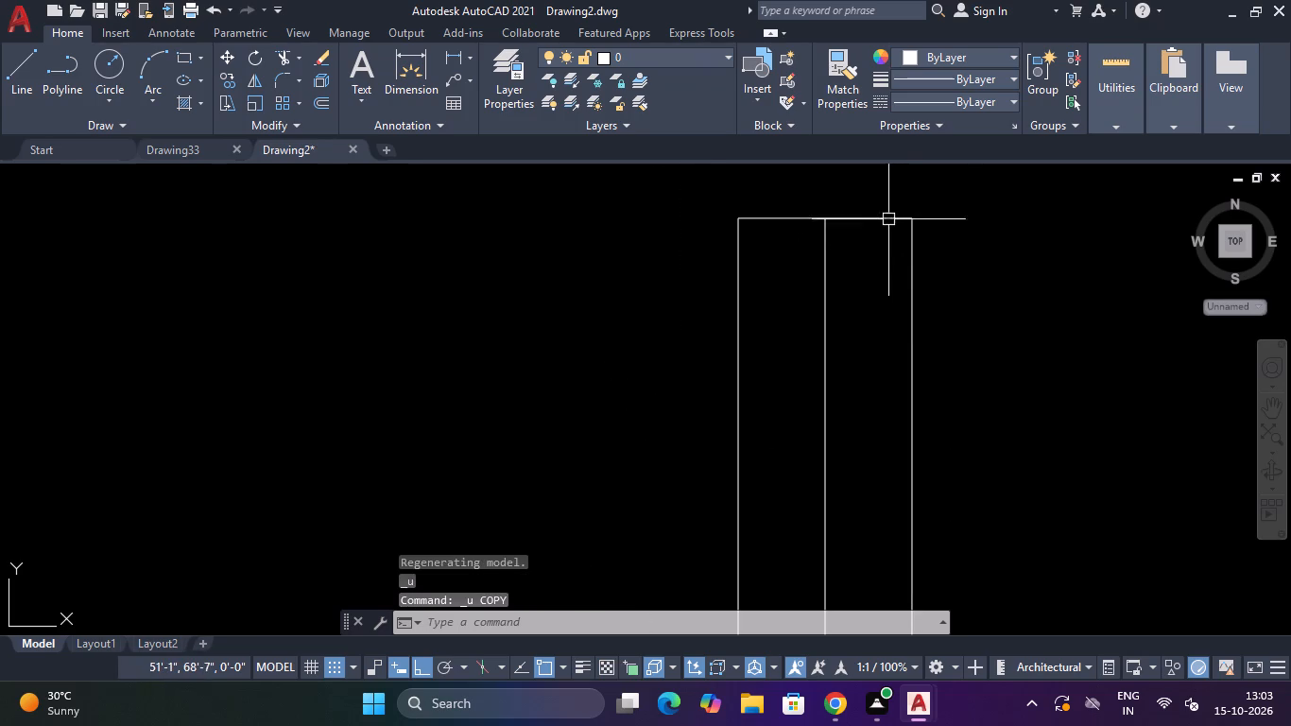
left_click(882, 203)
left_click(862, 234)
type("CO")
key("Return")
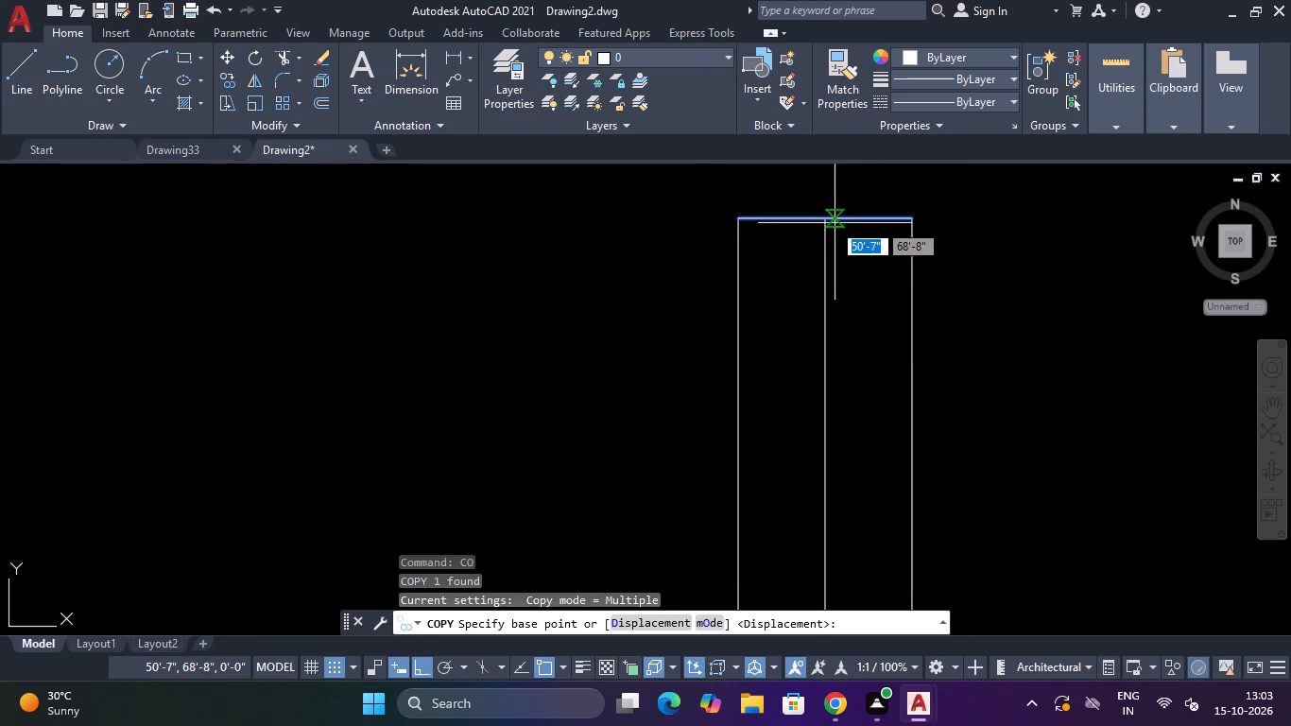
left_click(830, 219)
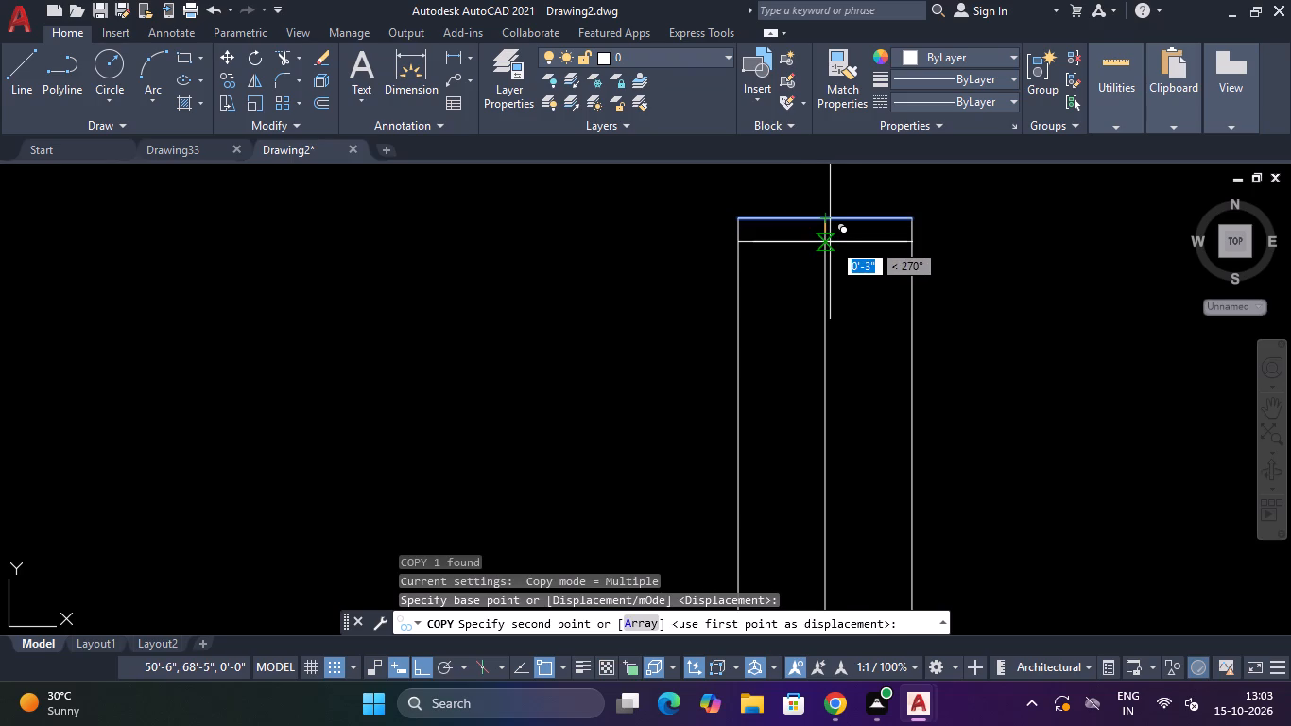
key("s")
key("BackSpace")
type("A")
key("space")
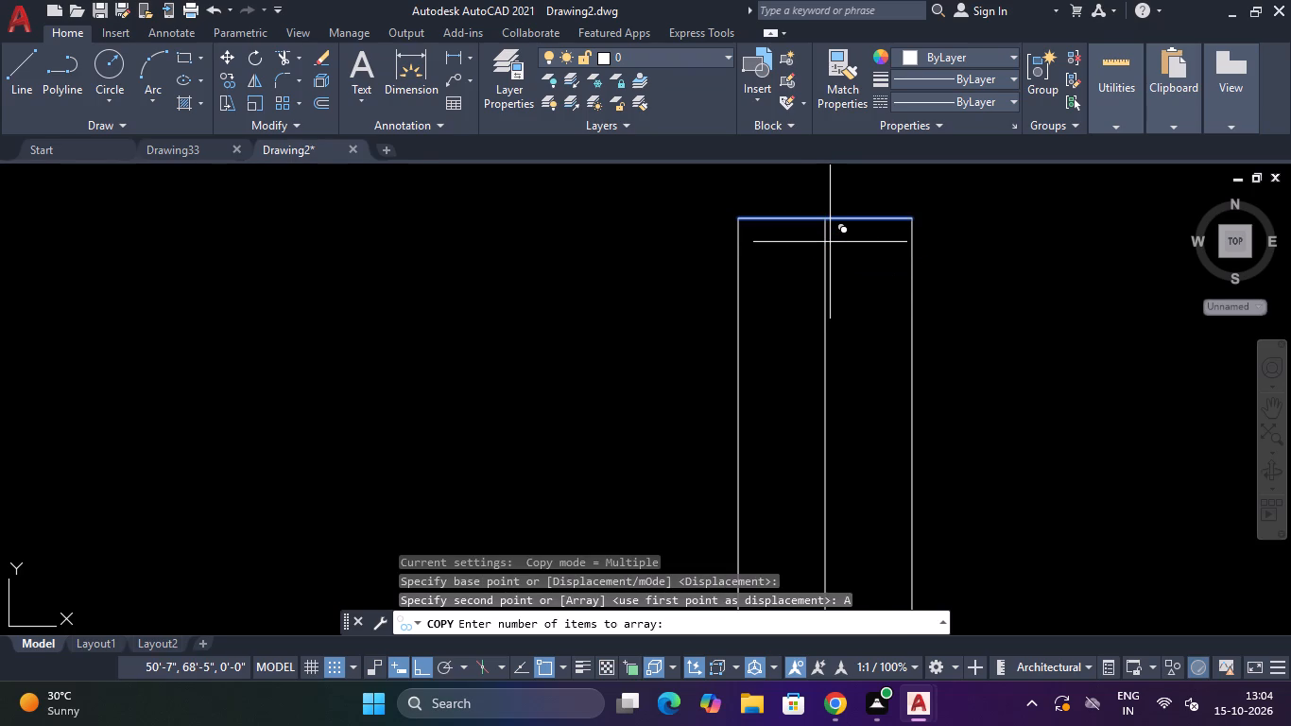
type("30")
key("Return")
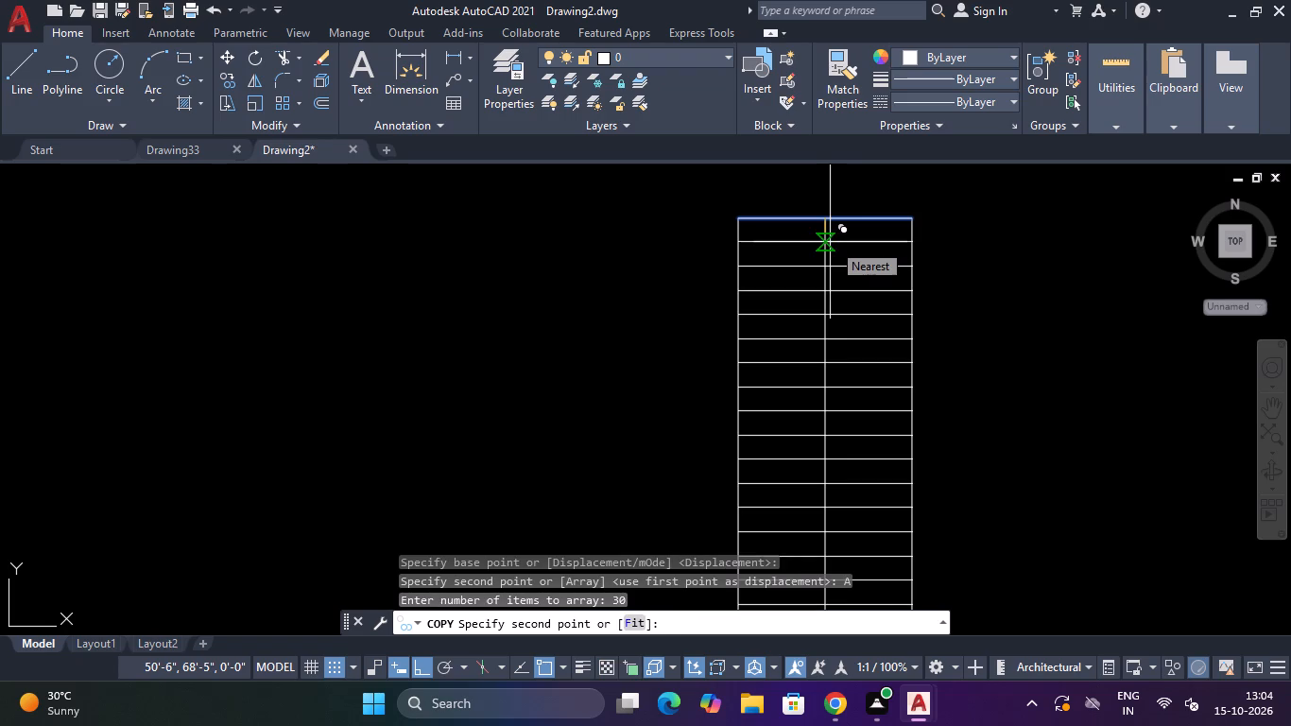
type("F")
key("space")
scroll(832, 242, "down", 3)
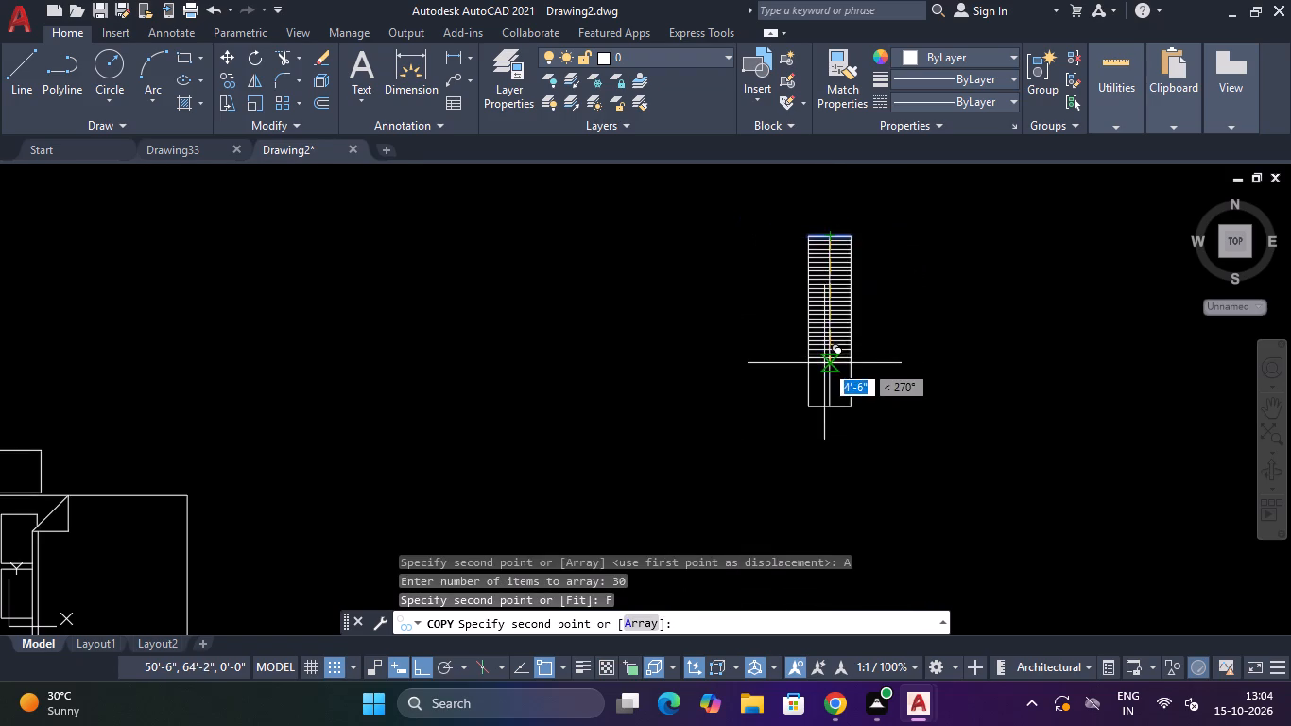
scroll(831, 378, "up", 3)
left_click(825, 487)
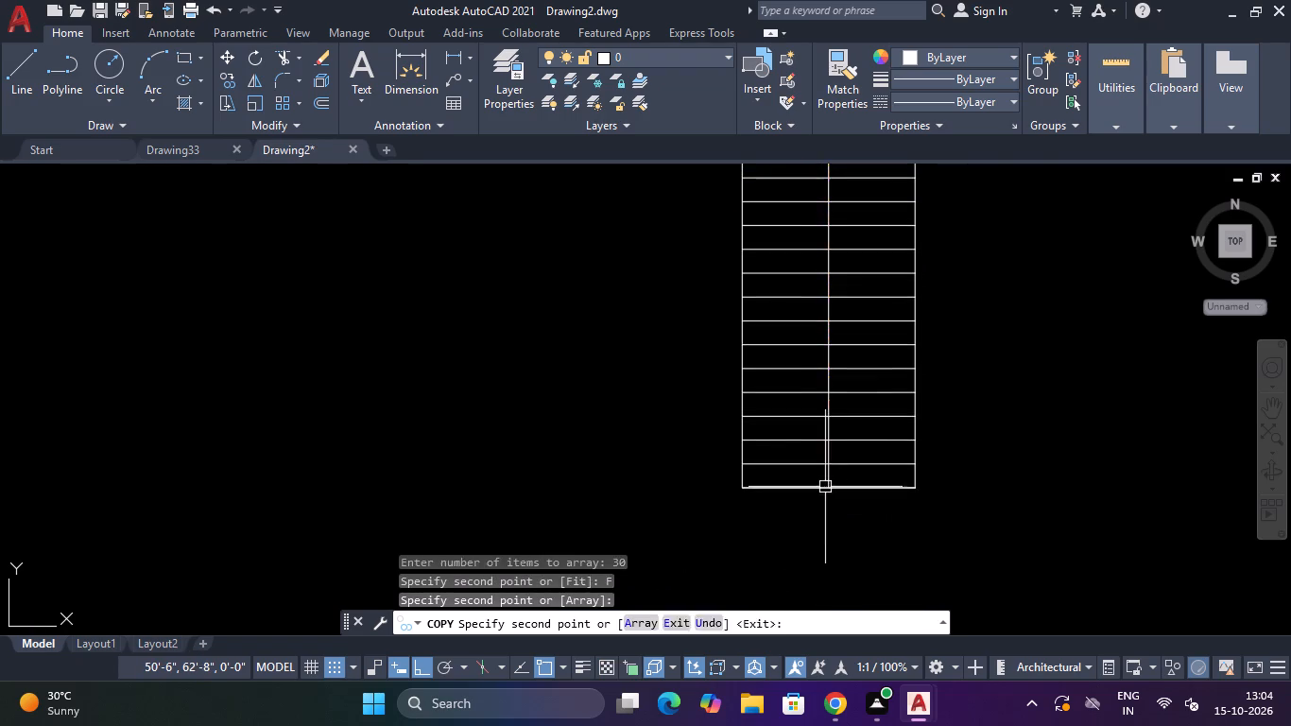
key("Escape")
Offset both long sides of the rectangle 2" inward.
scroll(825, 488, "down", 3)
type("O")
key("space")
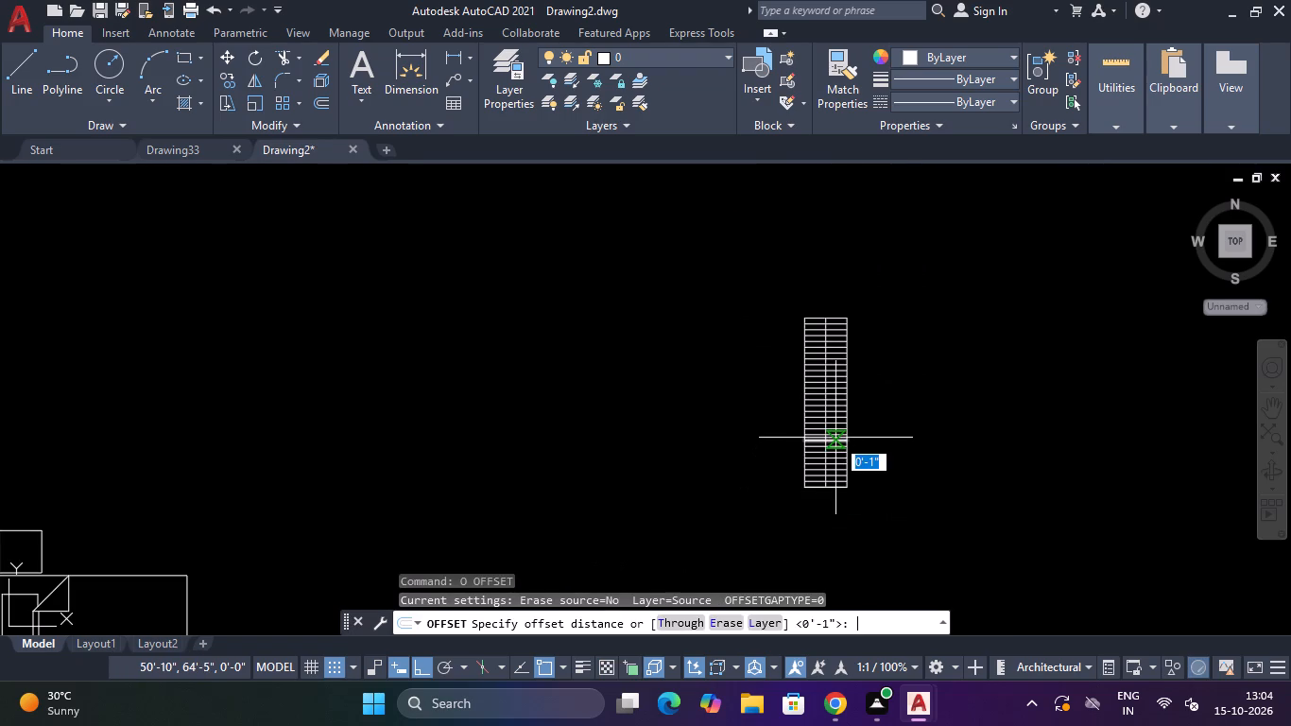
key("2")
key("shift+quotedbl")
key("Return")
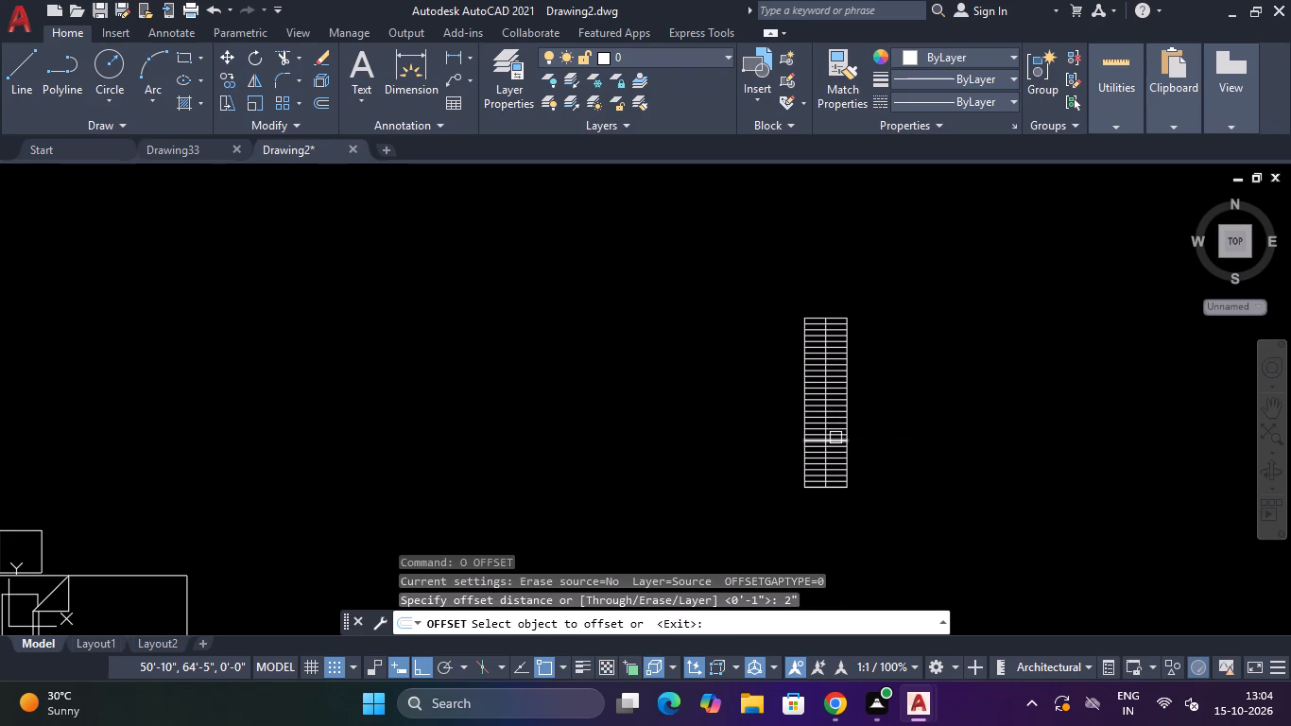
scroll(822, 402, "up", 3)
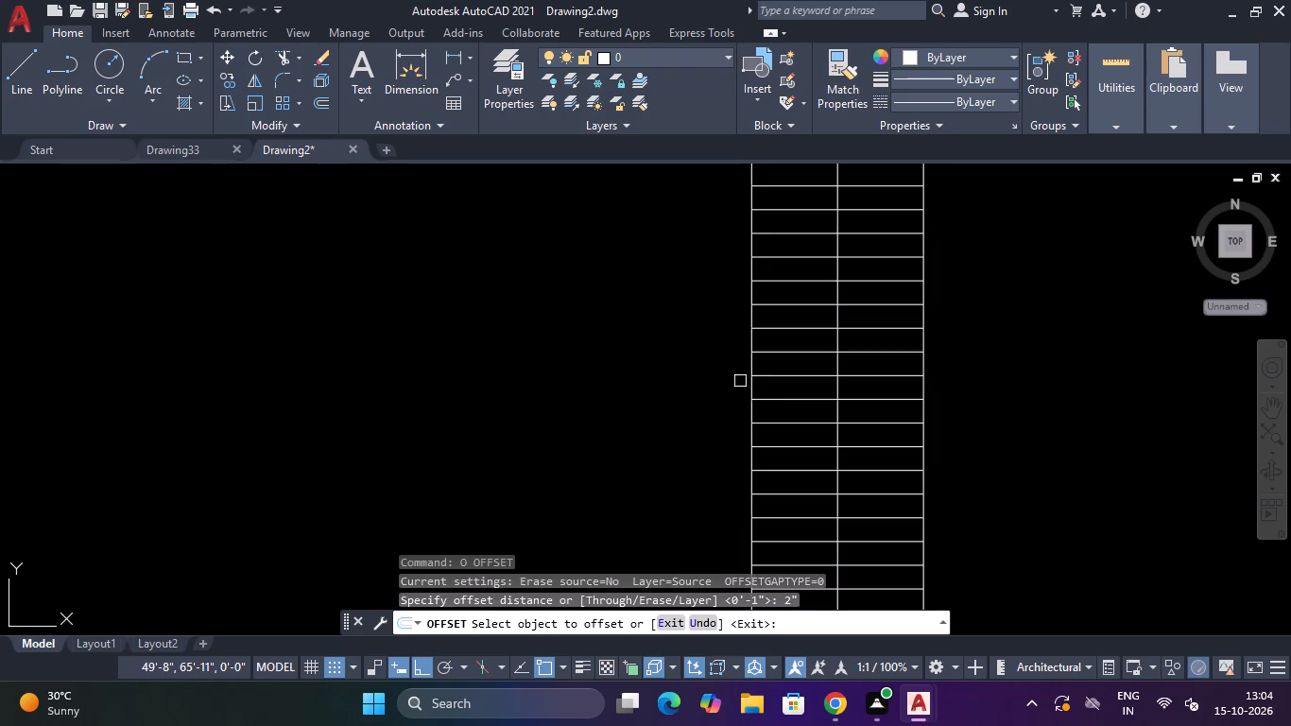
left_click(751, 386)
left_click(773, 394)
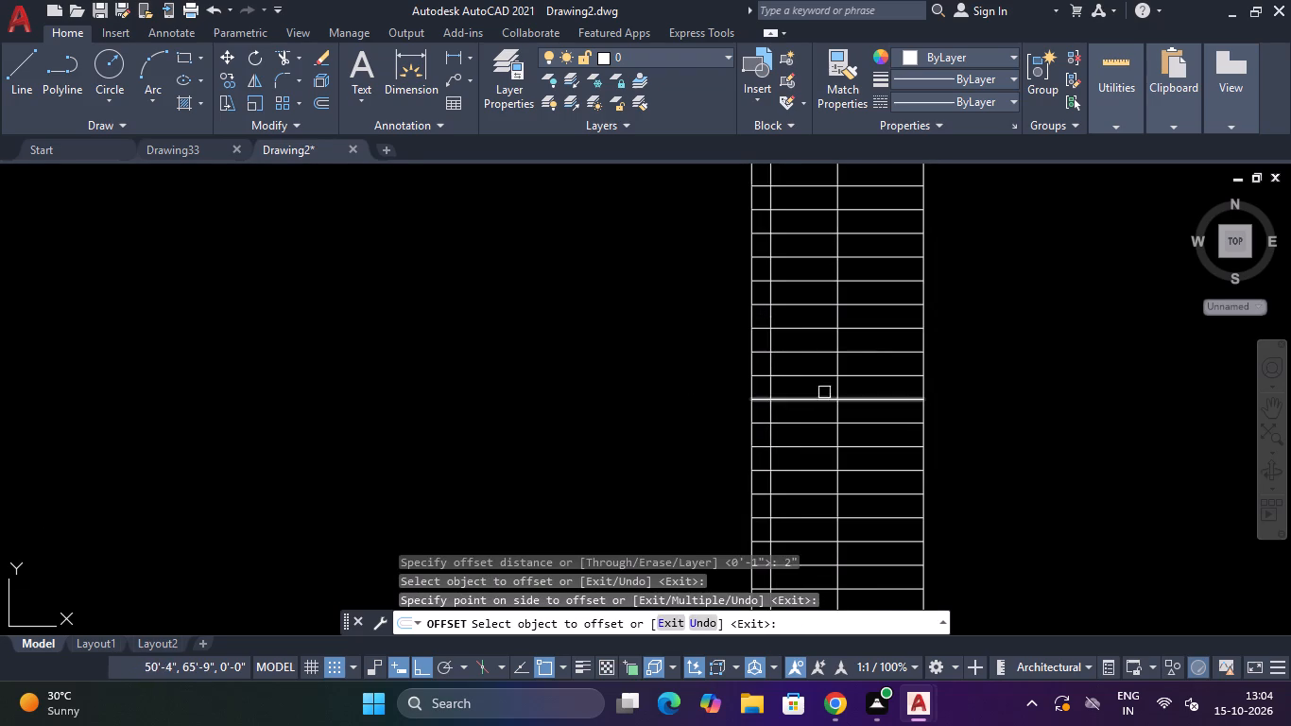
left_click_drag(921, 389, 911, 384)
left_click(898, 378)
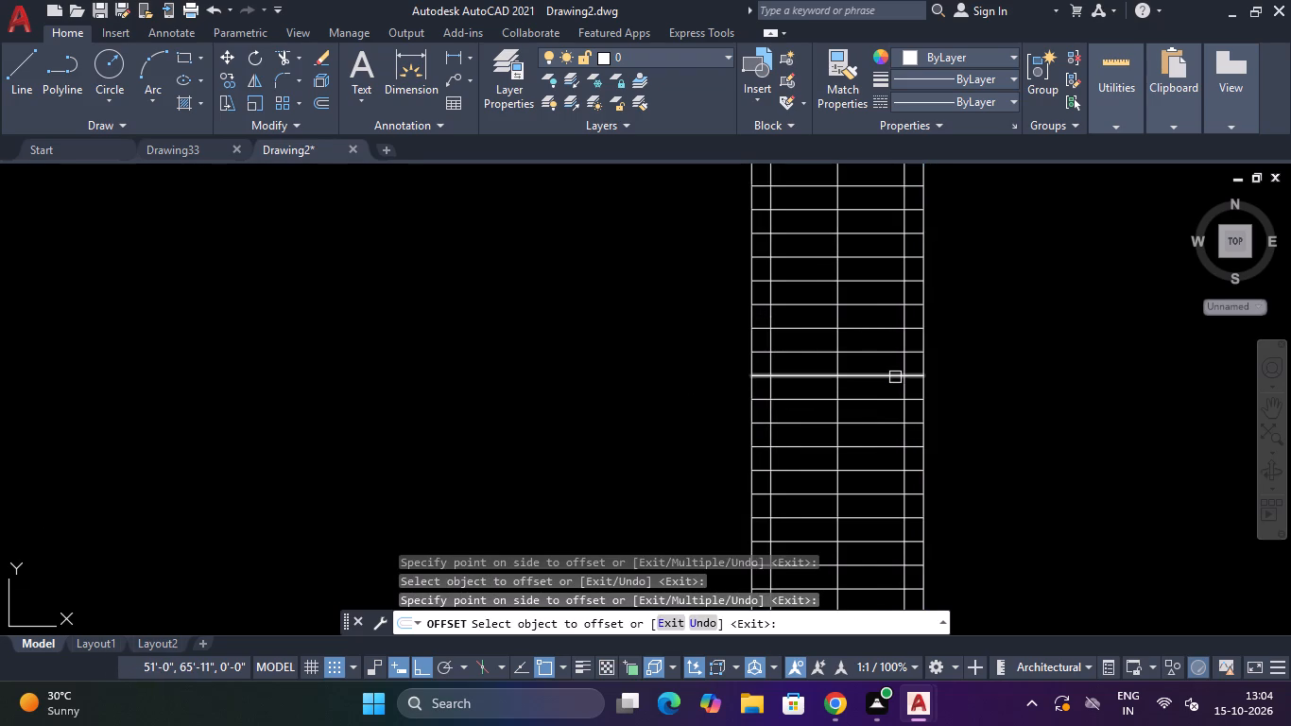
scroll(889, 381, "down", 2)
key("Escape")
key("Escape")
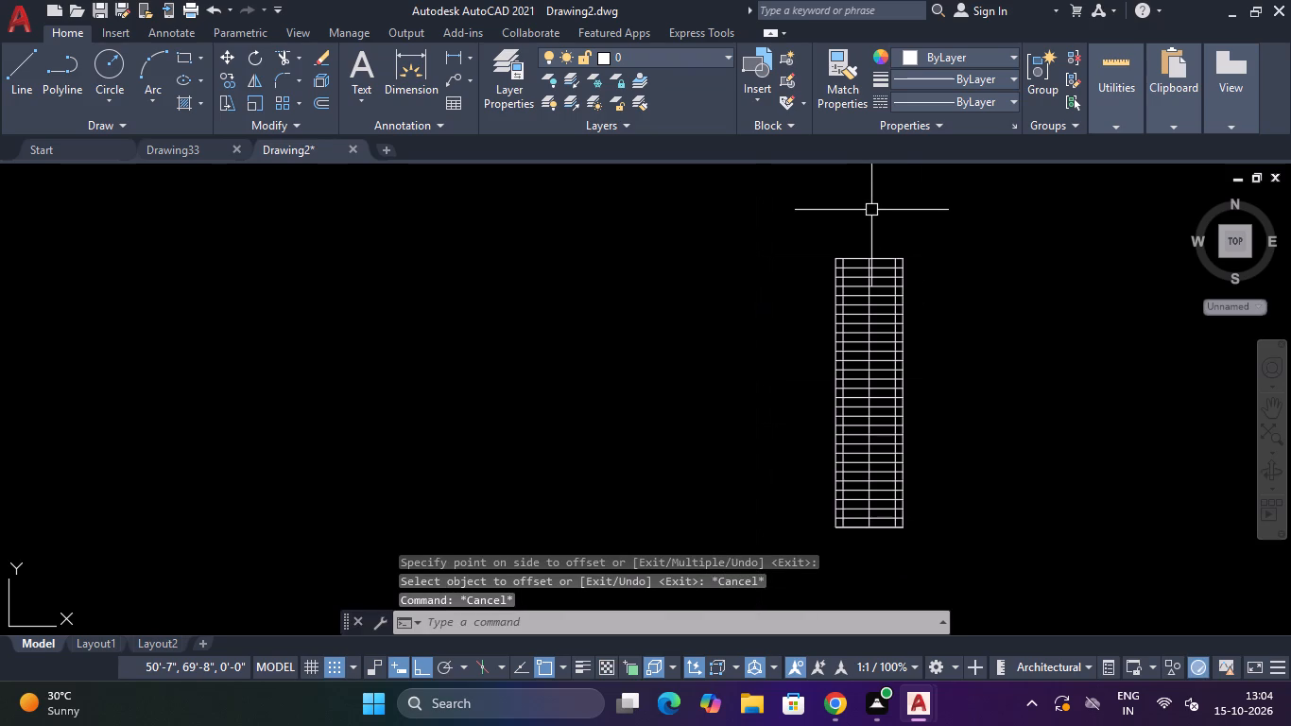
Trim the rung ends between the rectangle's left side and its offset line, and the vertical line ends in the bottom bay.
type("TR")
key("space")
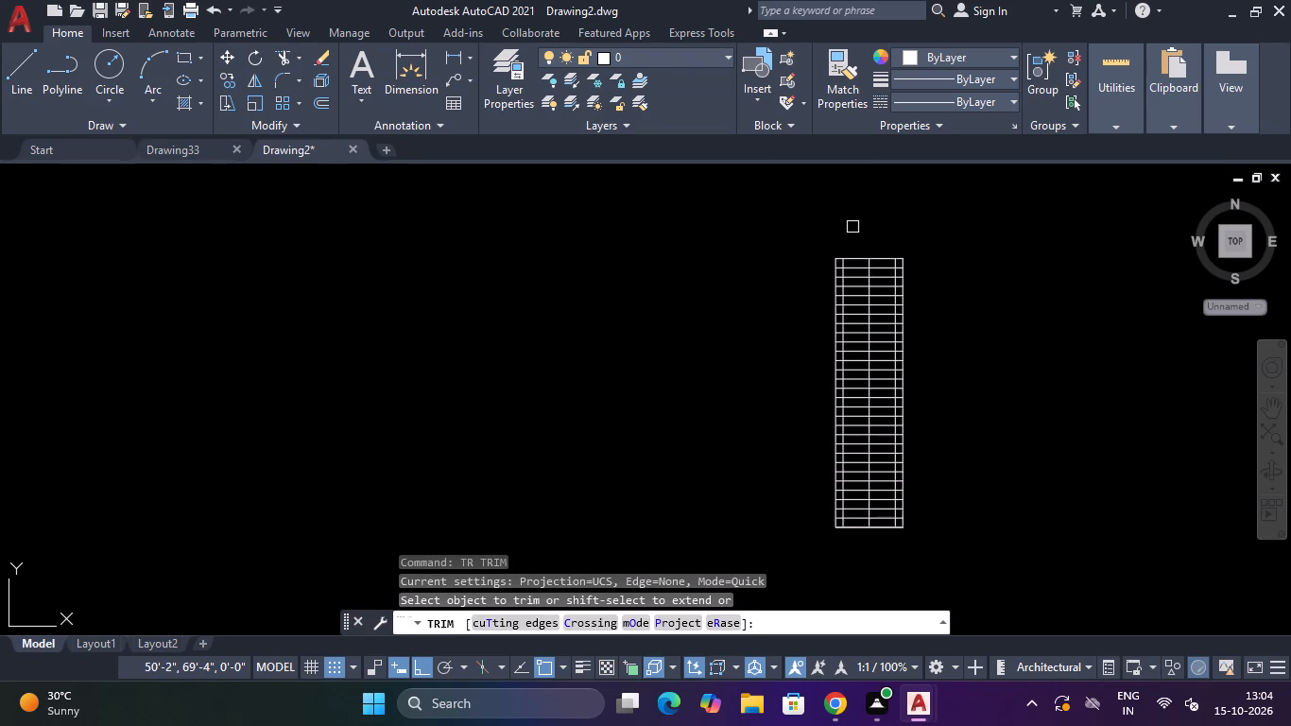
scroll(852, 232, "up", 3)
left_click(809, 328)
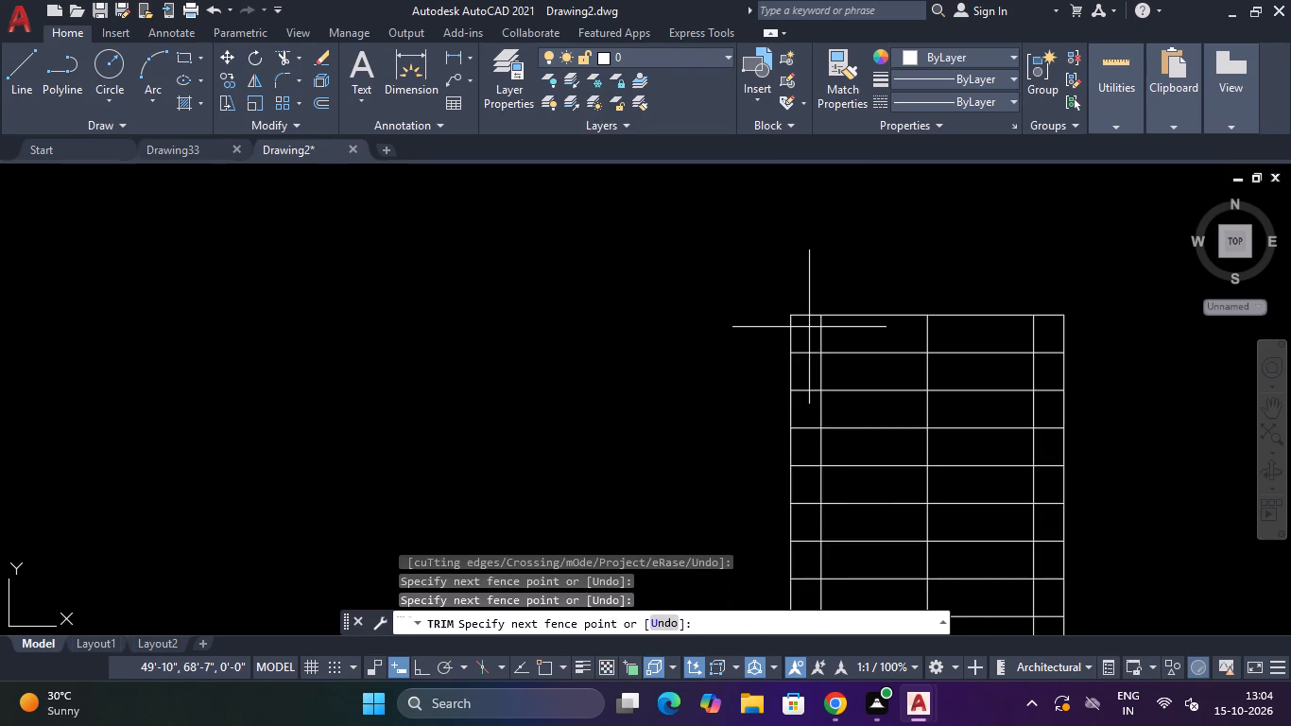
scroll(809, 327, "down", 5)
scroll(807, 413, "up", 3)
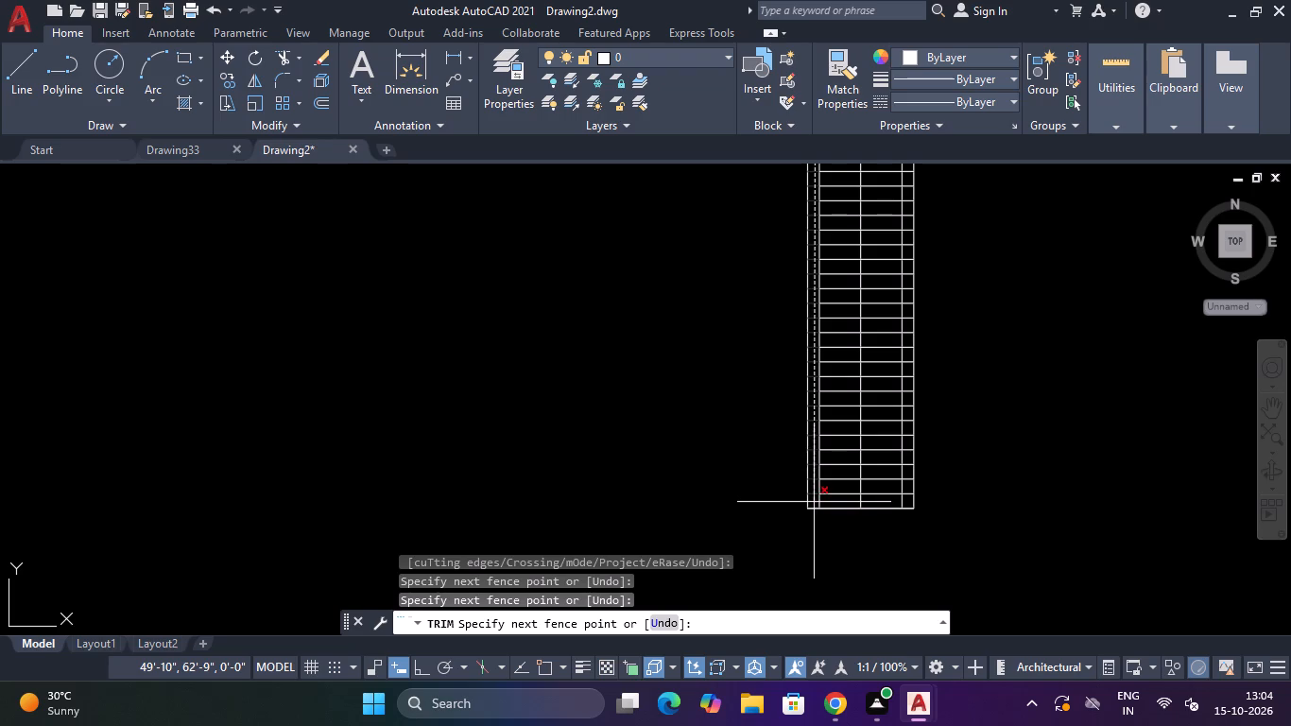
left_click(812, 503)
scroll(816, 503, "up", 4)
left_click(816, 503)
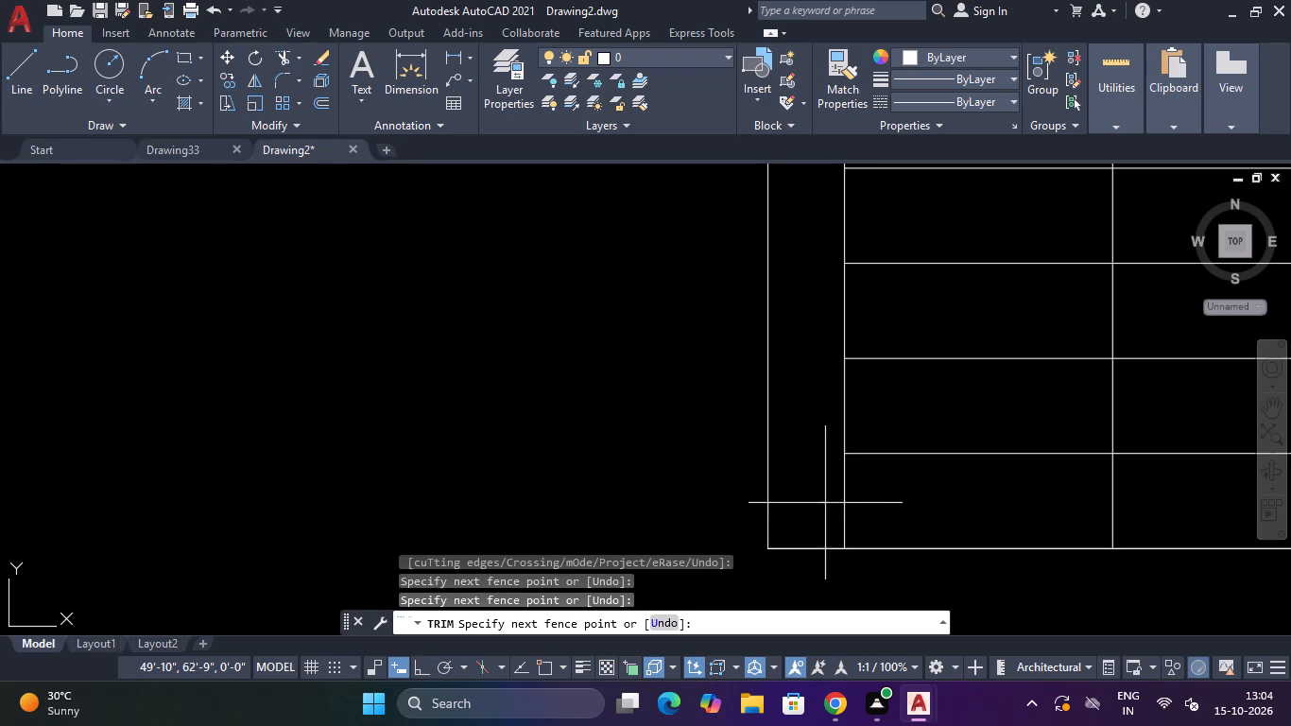
scroll(869, 501, "down", 4)
scroll(952, 499, "up", 4)
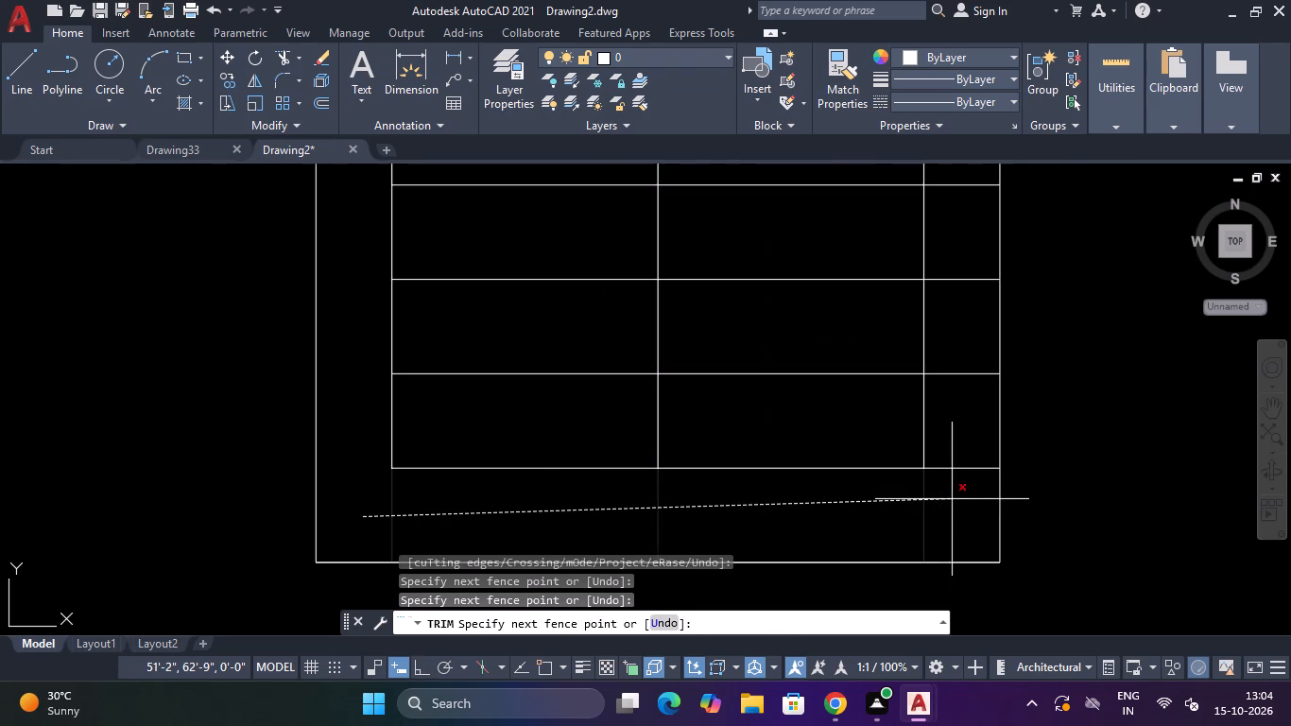
left_click(954, 499)
left_click(954, 499)
Trim the rung ends between the rectangle's right side and its offset line, and the vertical line ends in the top bay.
scroll(951, 491, "down", 7)
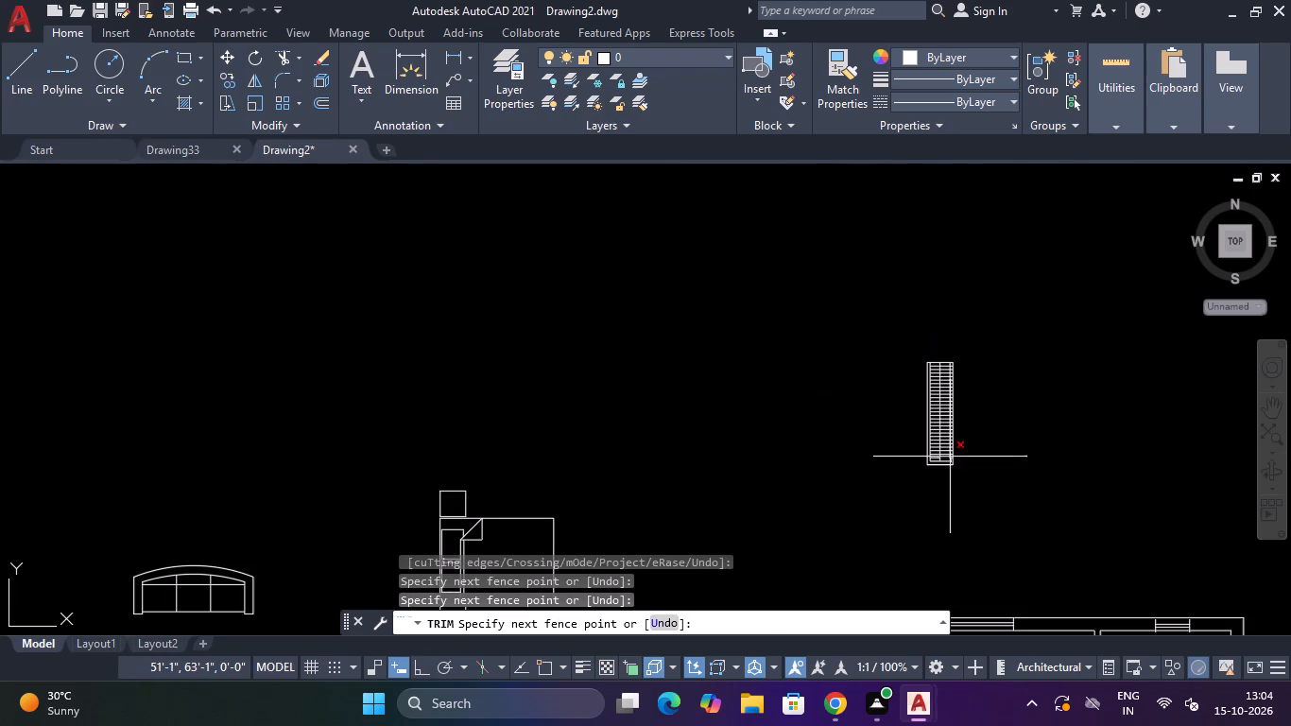
scroll(953, 367, "up", 3)
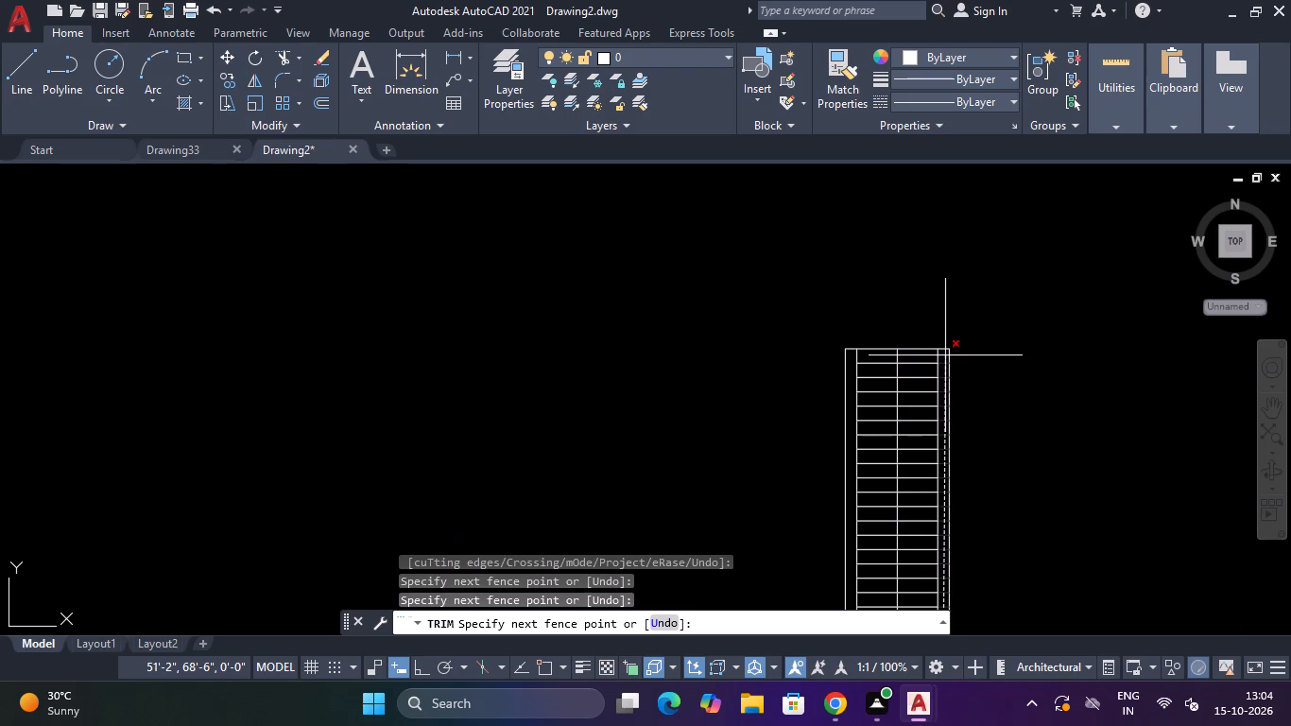
left_click(942, 355)
left_click(942, 355)
scroll(942, 355, "up", 4)
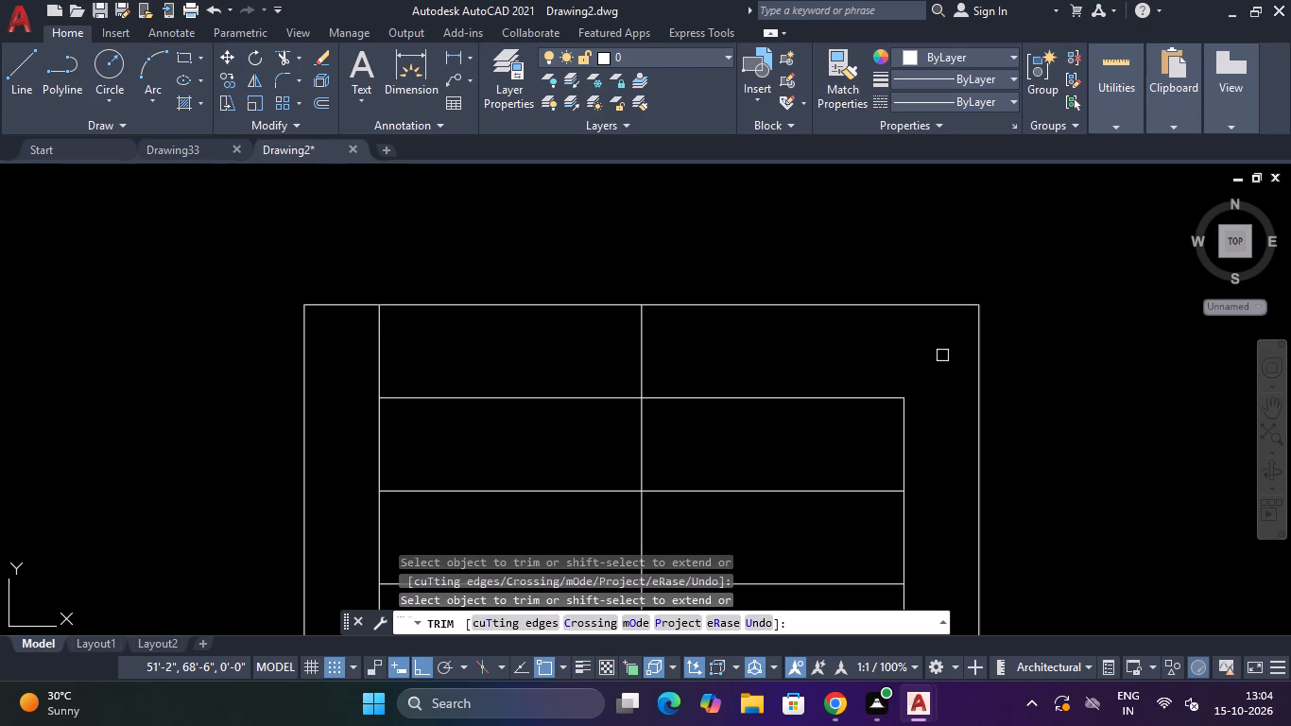
left_click(822, 355)
left_click(361, 338)
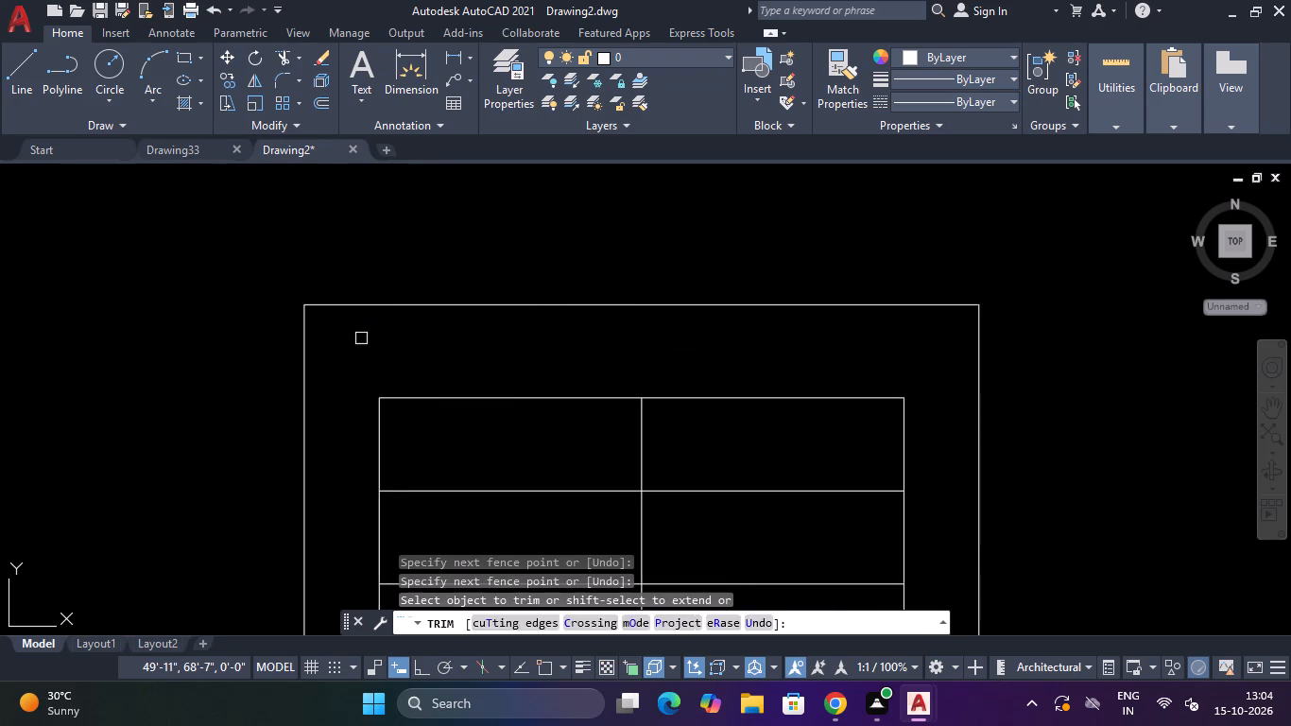
key("Escape")
Erase the two inner offset lines along the long sides, keeping the centre line.
left_click(378, 421)
key("Delete")
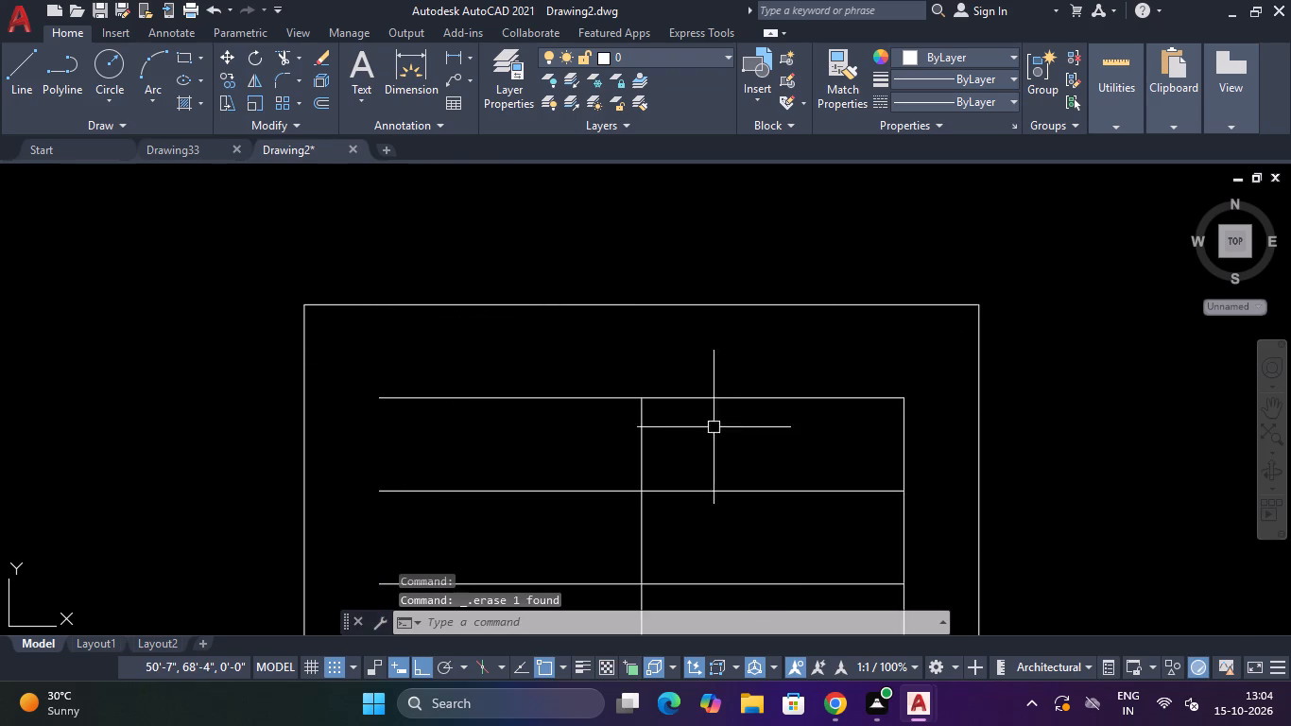
left_click(903, 440)
key("Delete")
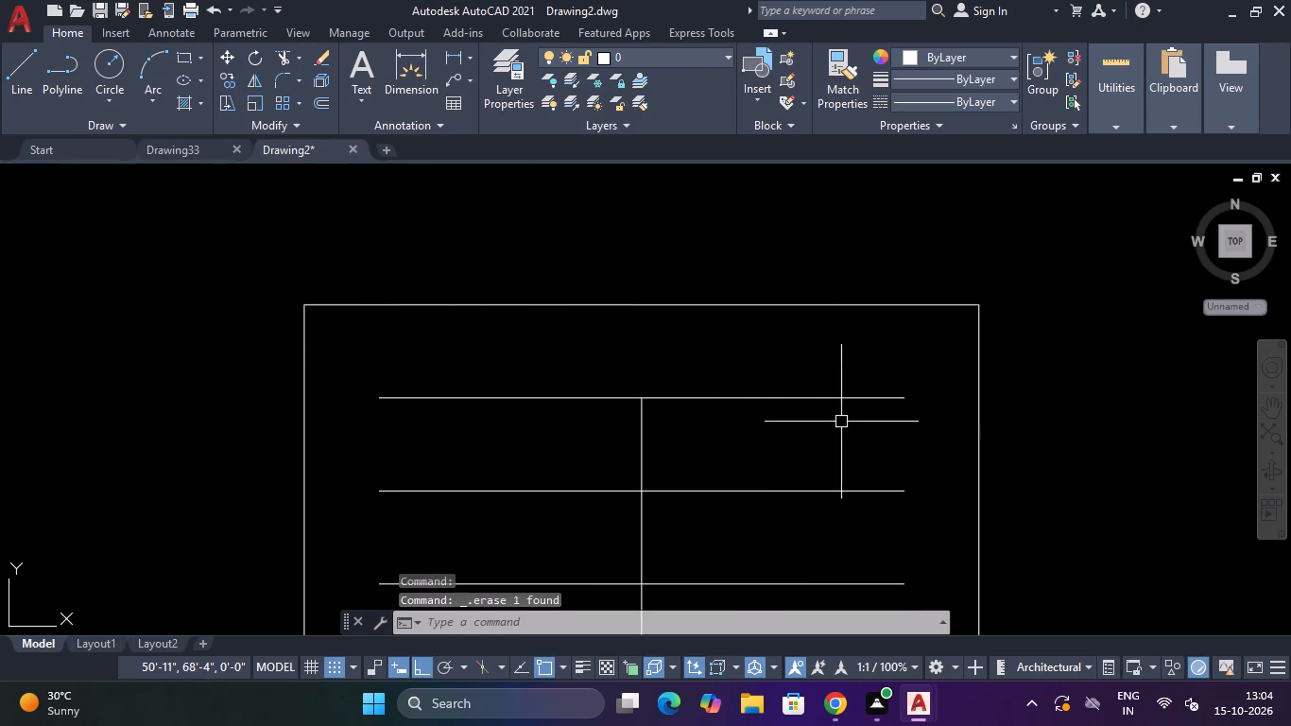
Erase the two outermost rungs at the top and at the bottom of the rectangle.
left_click(846, 397)
key("Delete")
scroll(846, 398, "down", 6)
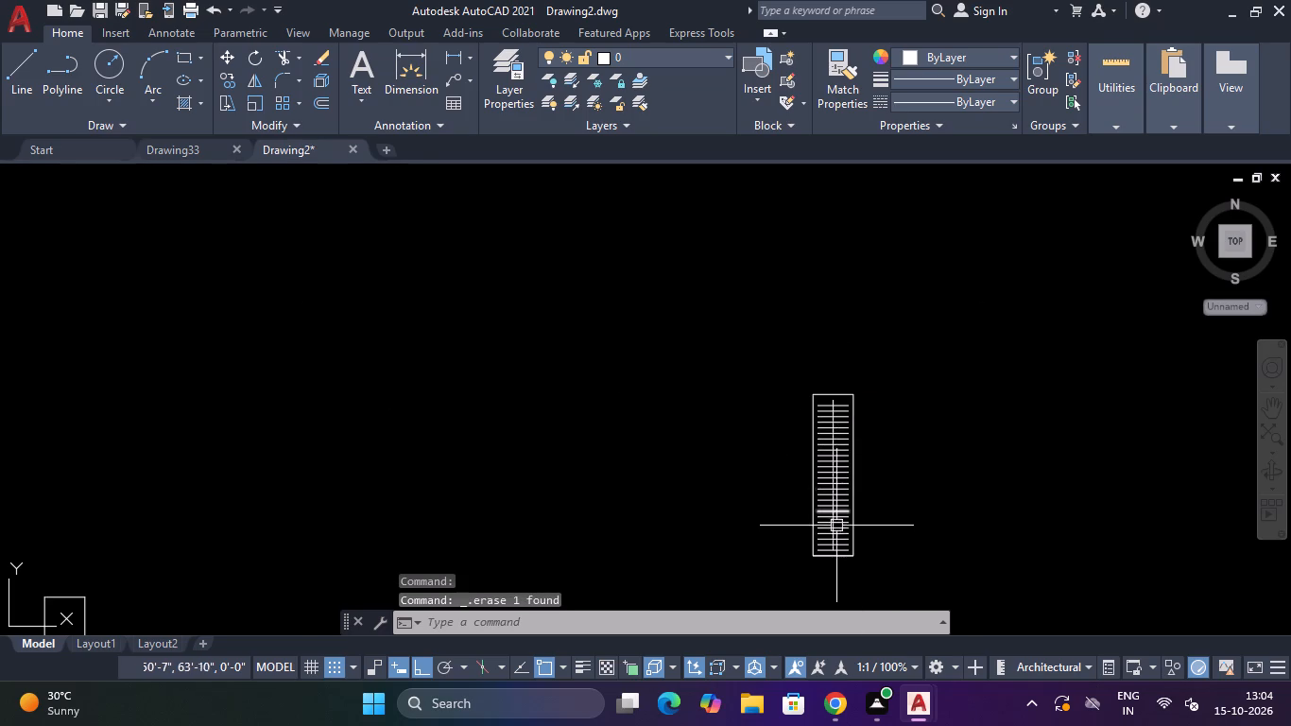
scroll(835, 533, "up", 4)
scroll(873, 378, "down", 5)
scroll(873, 423, "up", 5)
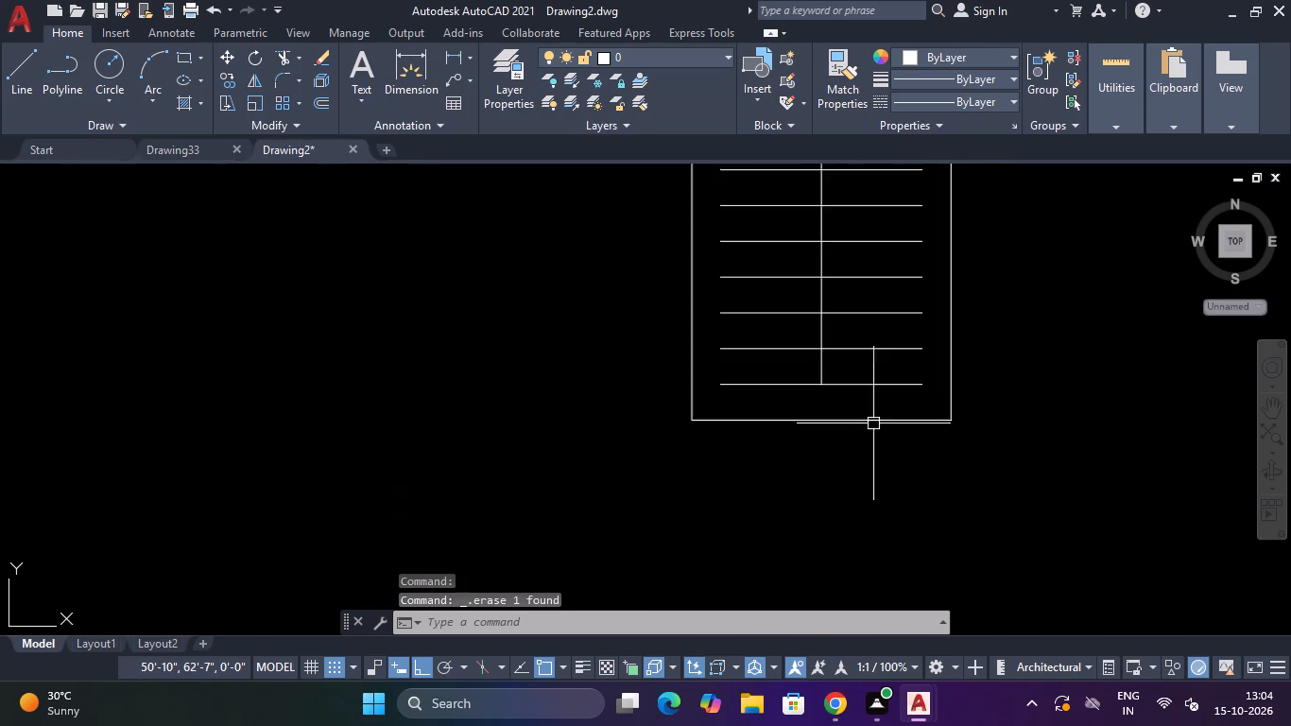
scroll(873, 423, "up", 1)
left_click(857, 362)
key("Delete")
left_click(835, 305)
key("Delete")
scroll(835, 305, "down", 2)
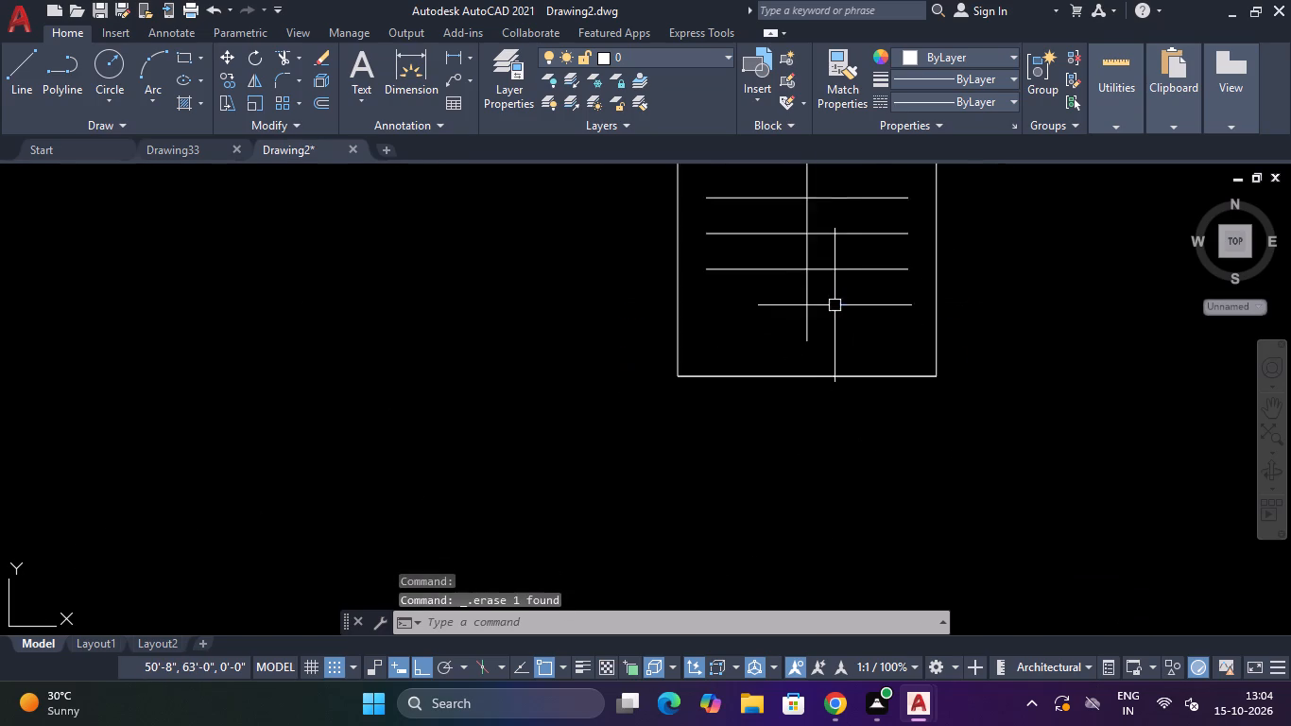
scroll(835, 305, "down", 7)
scroll(841, 243, "up", 5)
left_click(835, 289)
key("Delete")
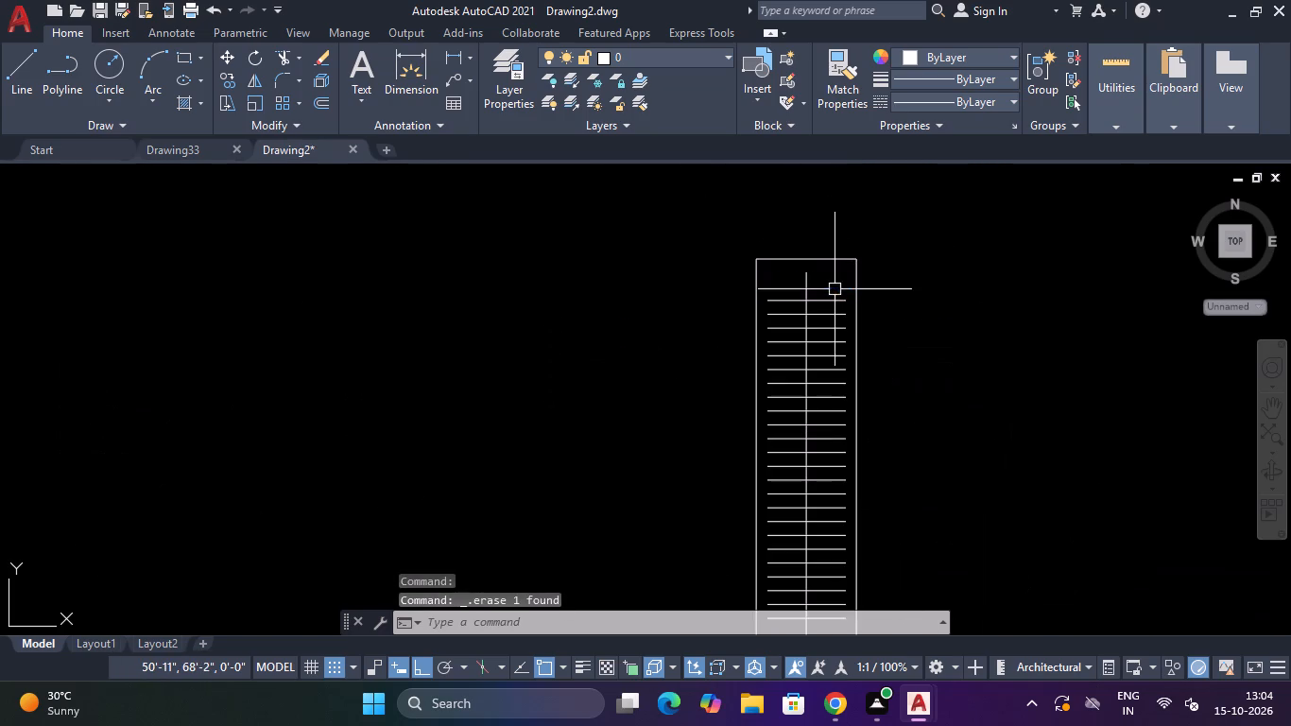
Draw two diagonal lines in the upper half, each from a rung's right end to the left end of the rung below.
scroll(821, 339, "down", 3)
type("L")
key("space")
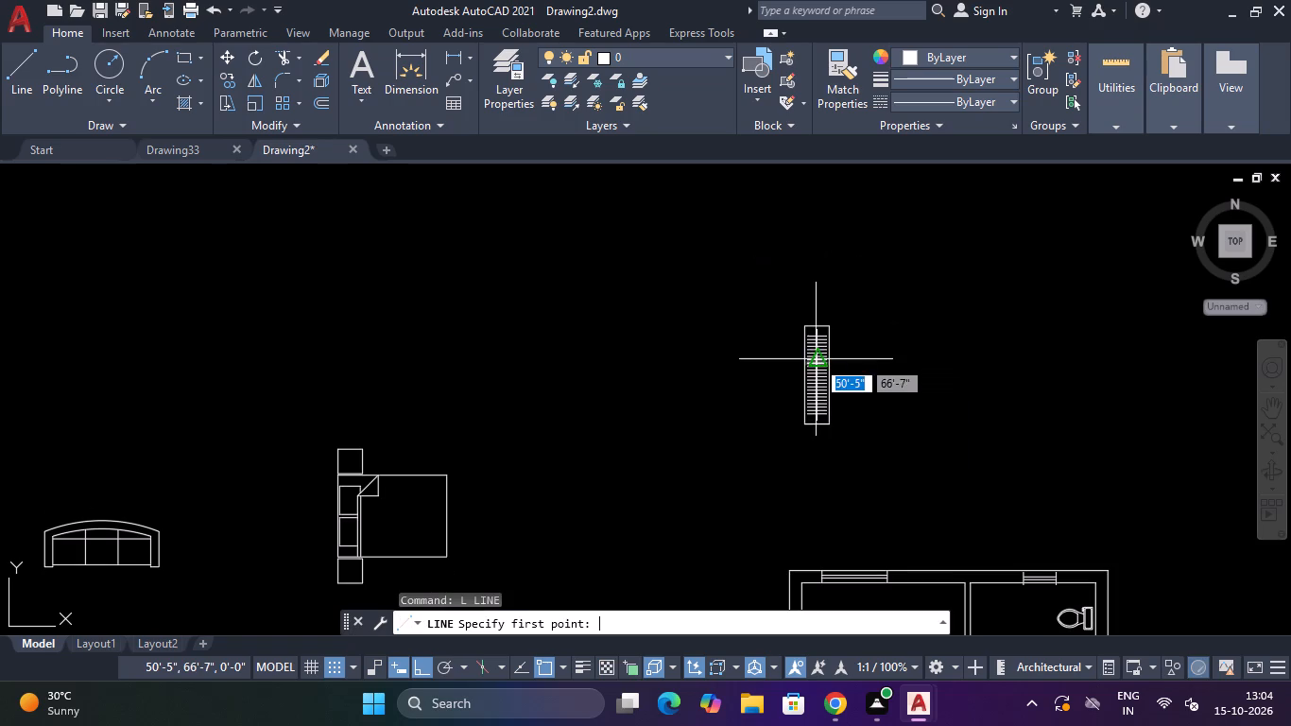
scroll(826, 331, "up", 4)
left_click(832, 365)
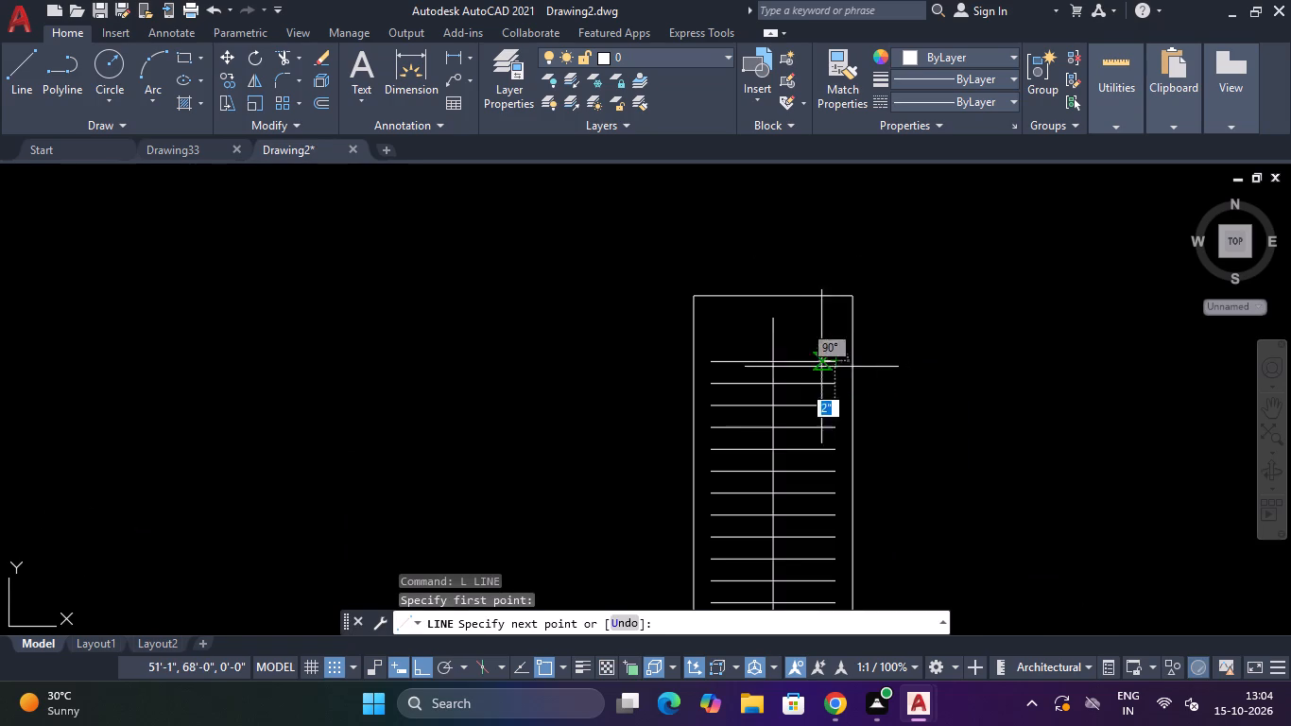
left_click(716, 380)
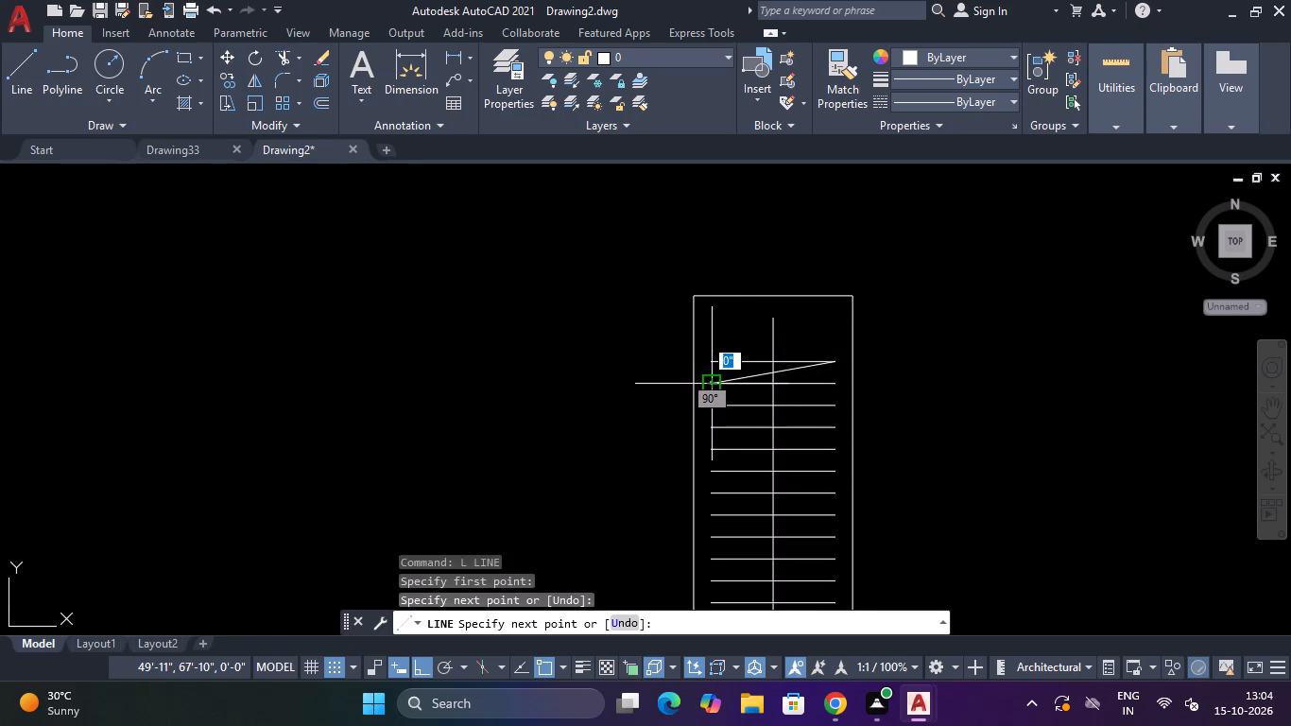
key("Escape")
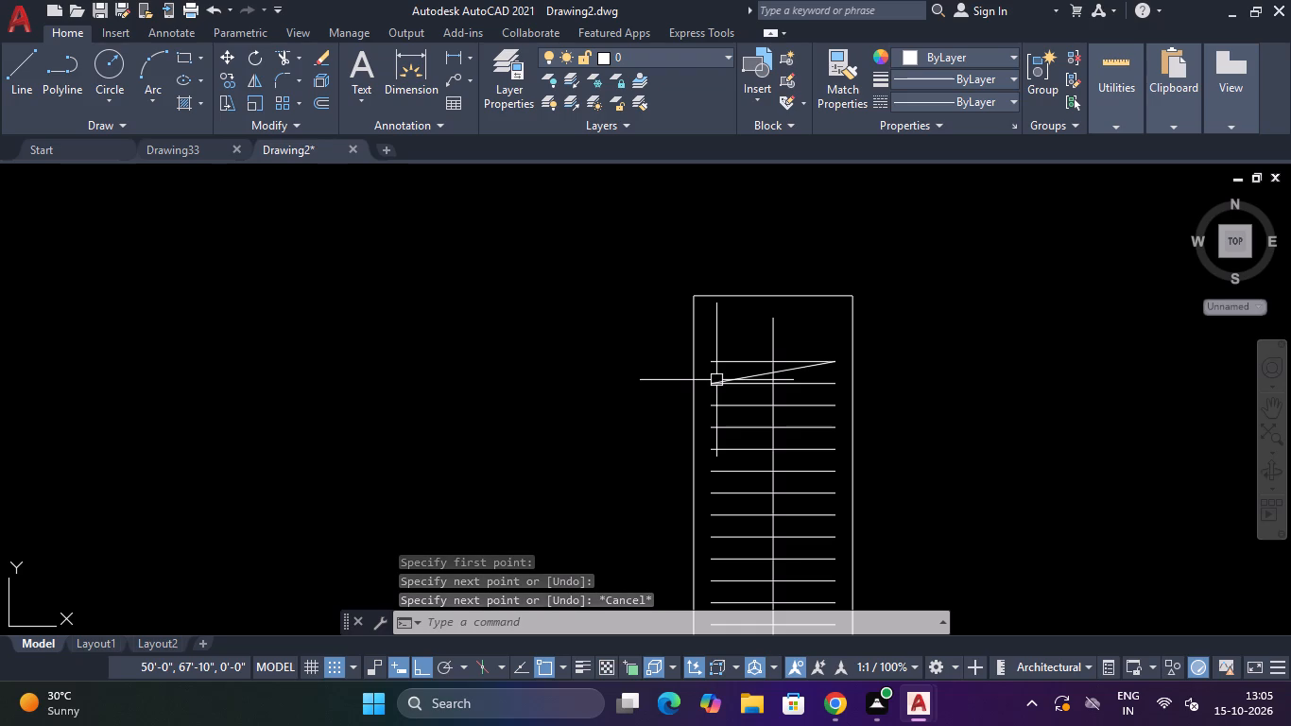
scroll(716, 380, "down", 4)
scroll(726, 410, "up", 4)
key("space")
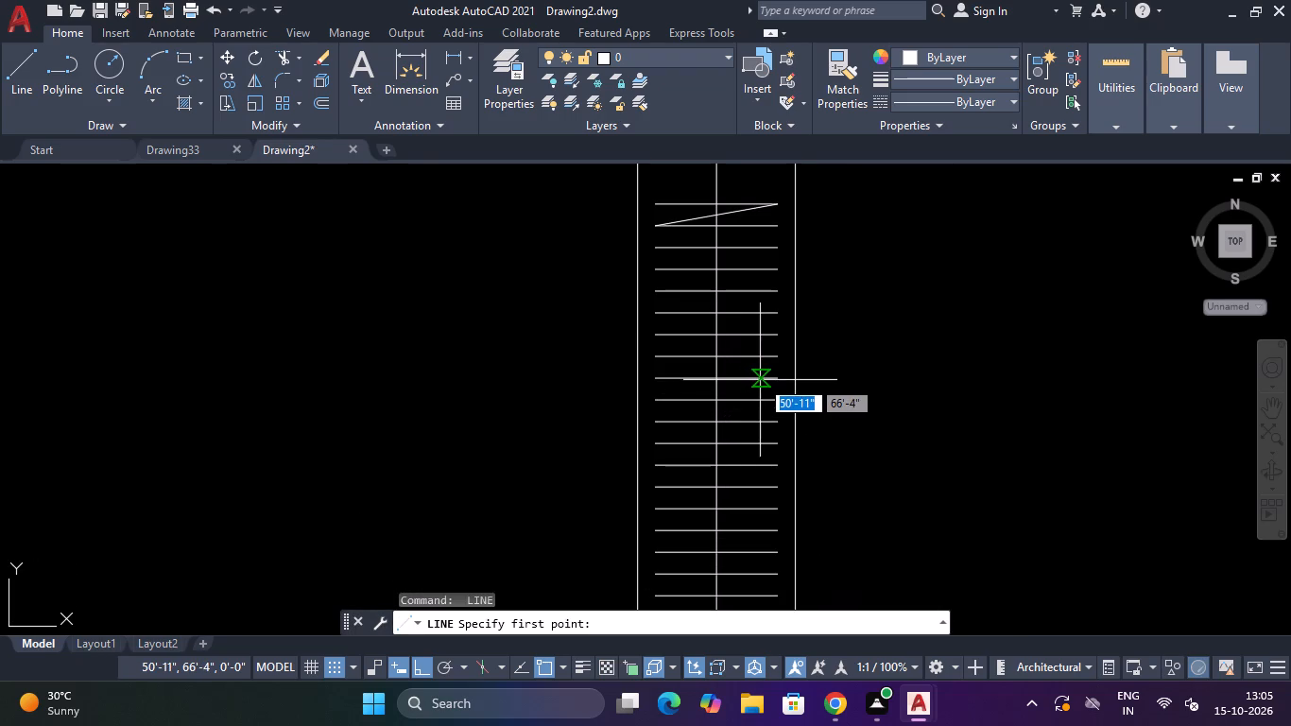
left_click(779, 376)
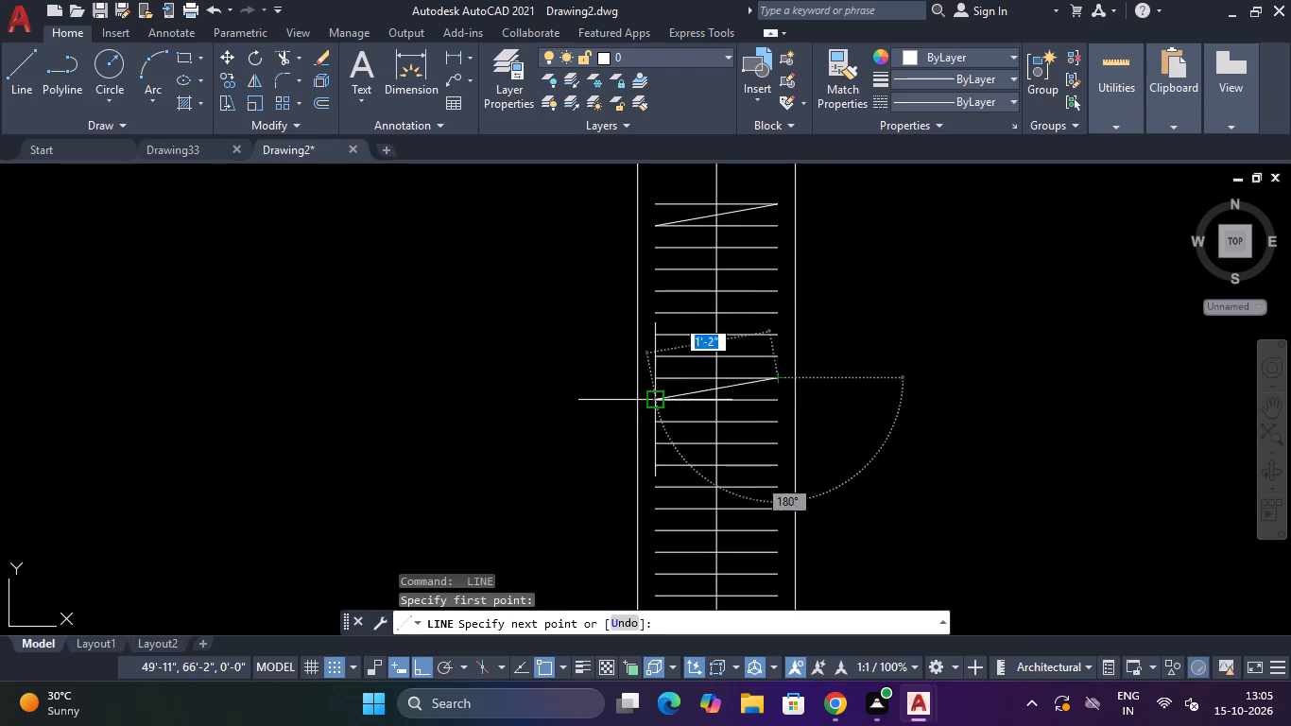
left_click(659, 401)
key("Escape")
Draw two diagonal lines in the lower half, each from a rung's left end to the right end of the rung below.
scroll(659, 399, "down", 4)
scroll(678, 444, "up", 5)
key("space")
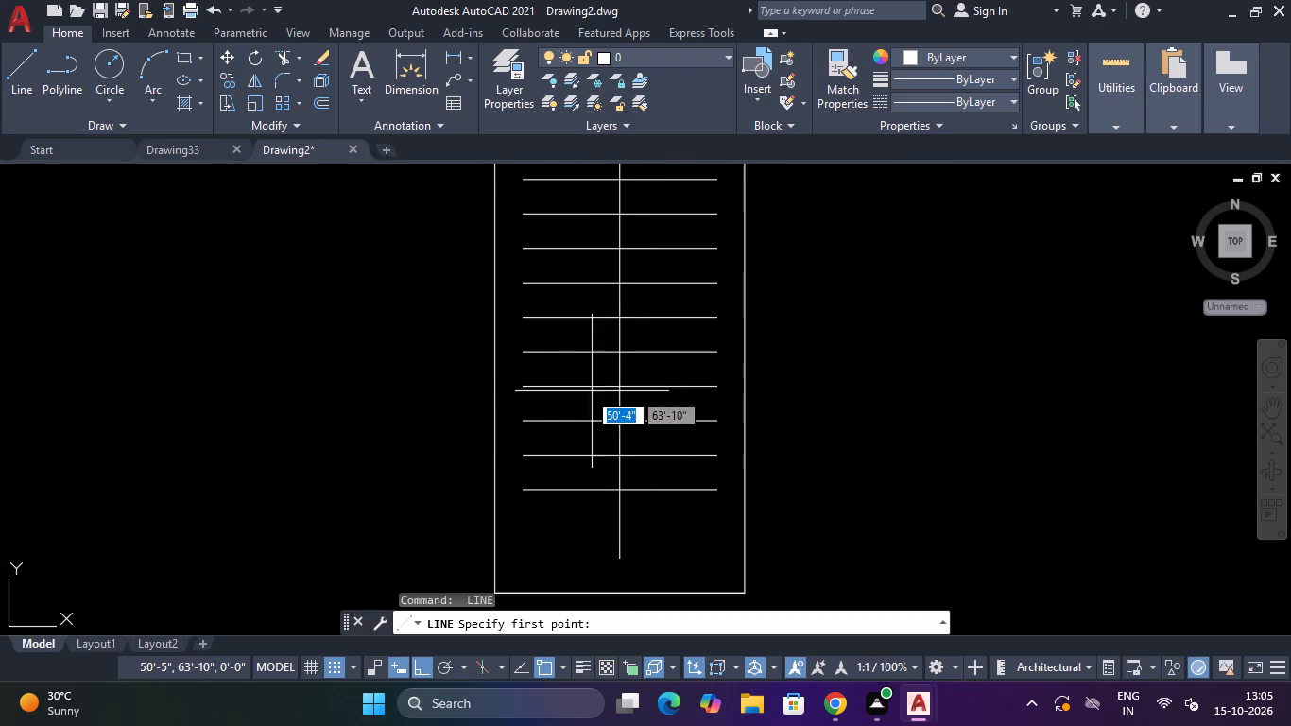
left_click(517, 350)
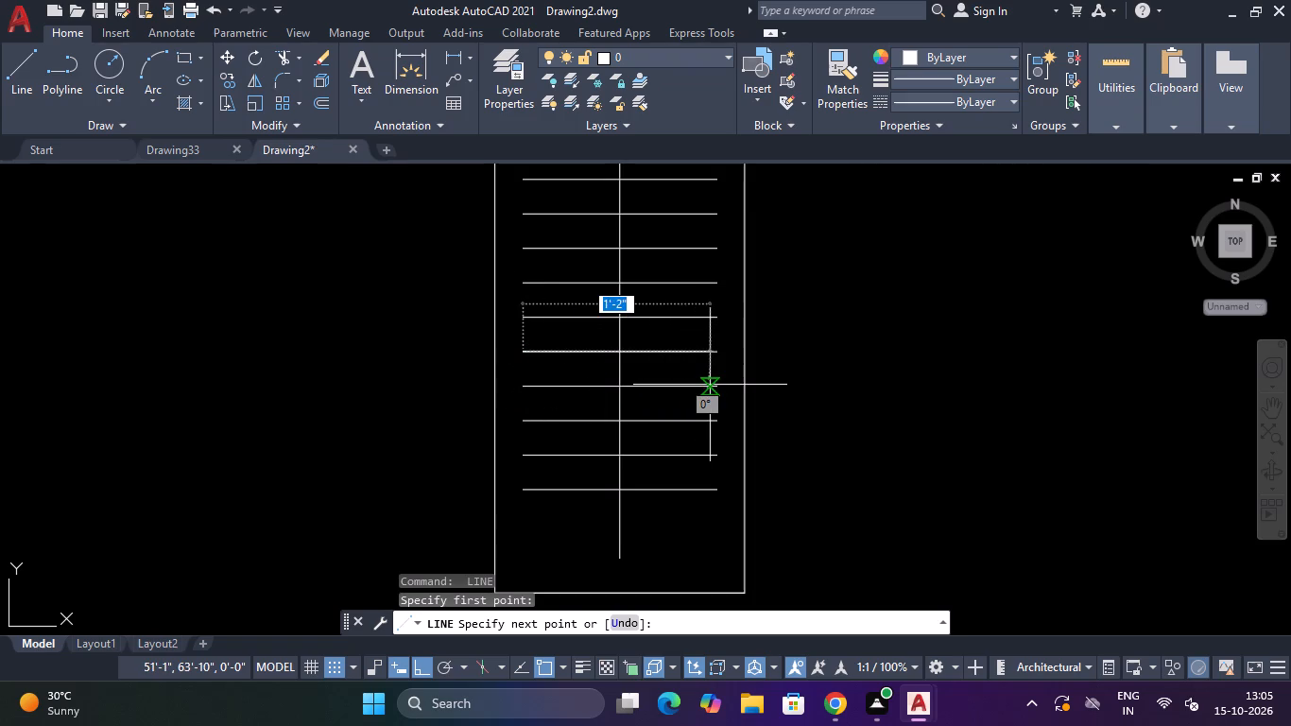
left_click(713, 386)
key("Escape")
scroll(685, 368, "down", 3)
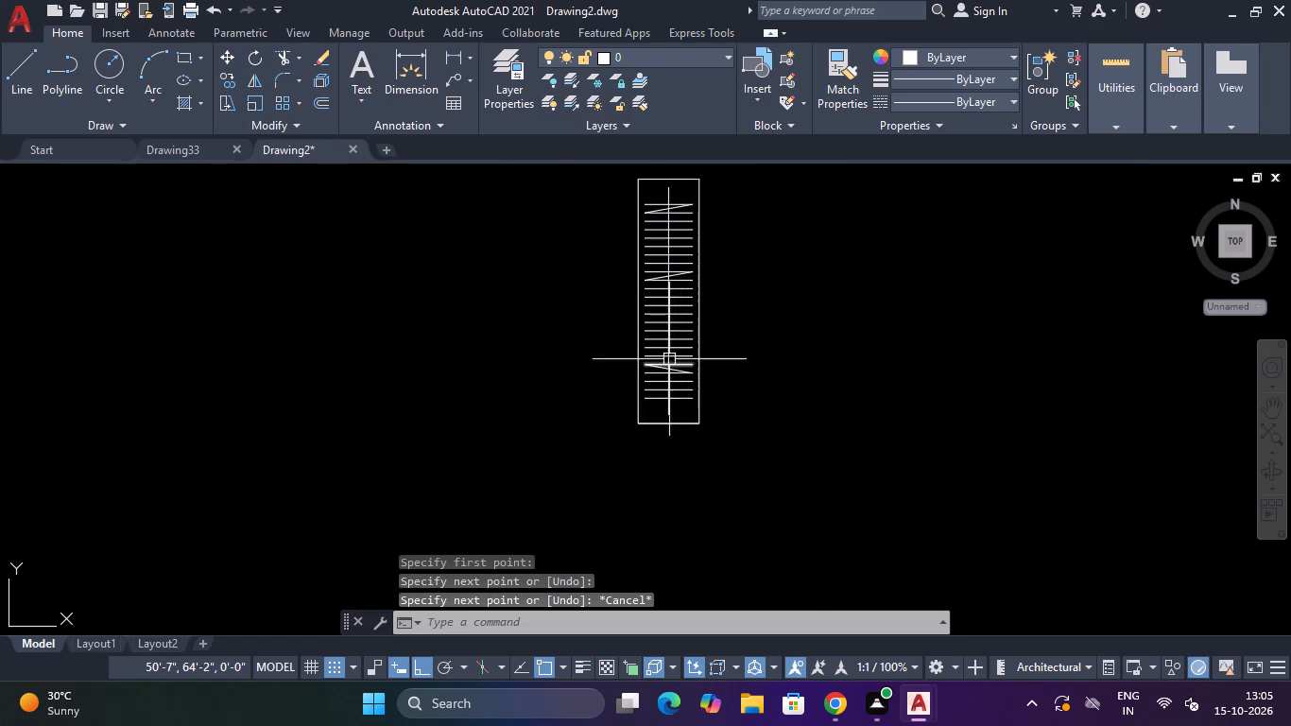
scroll(653, 316, "up", 4)
key("space")
left_click(601, 248)
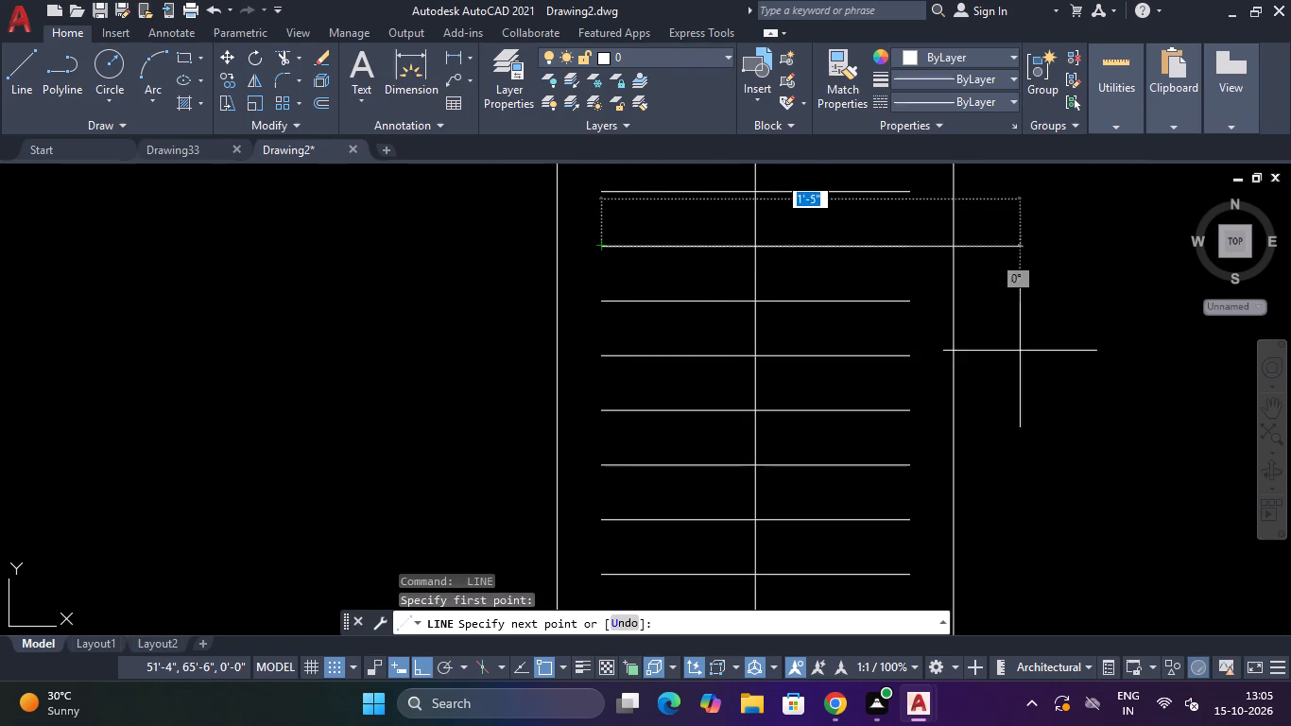
left_click(907, 283)
key("Escape")
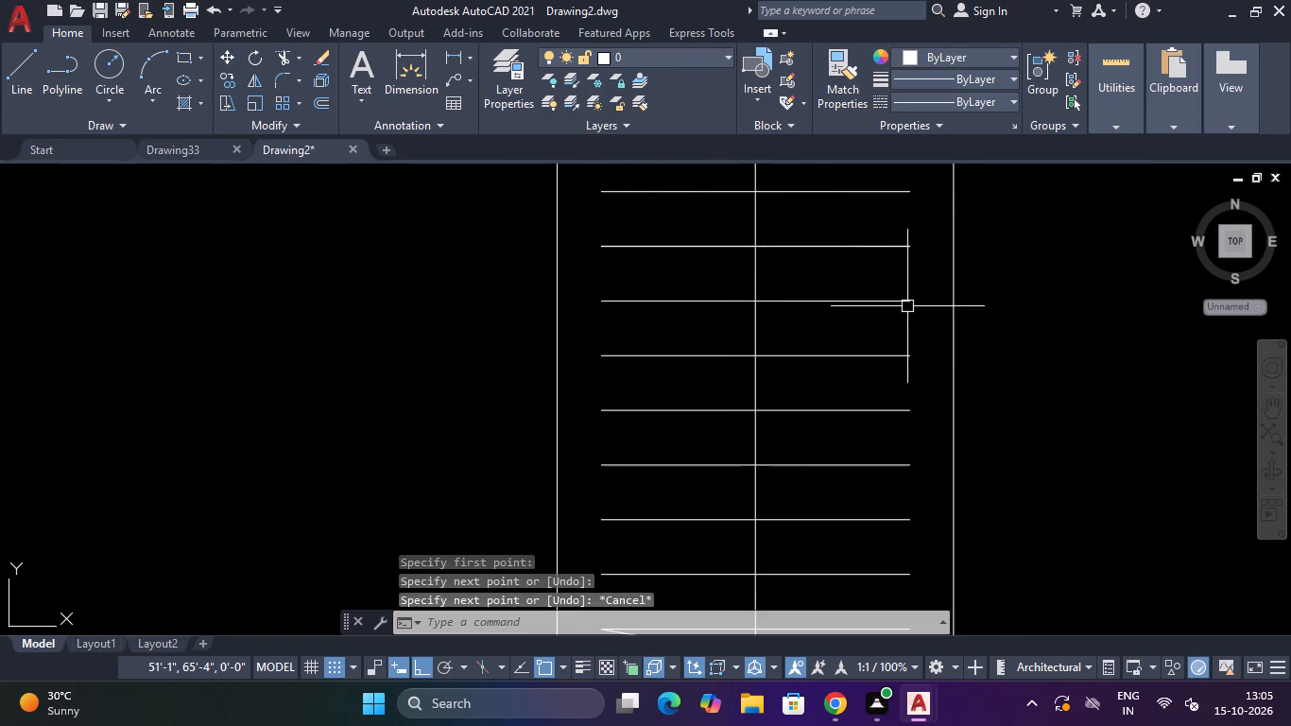
key("space")
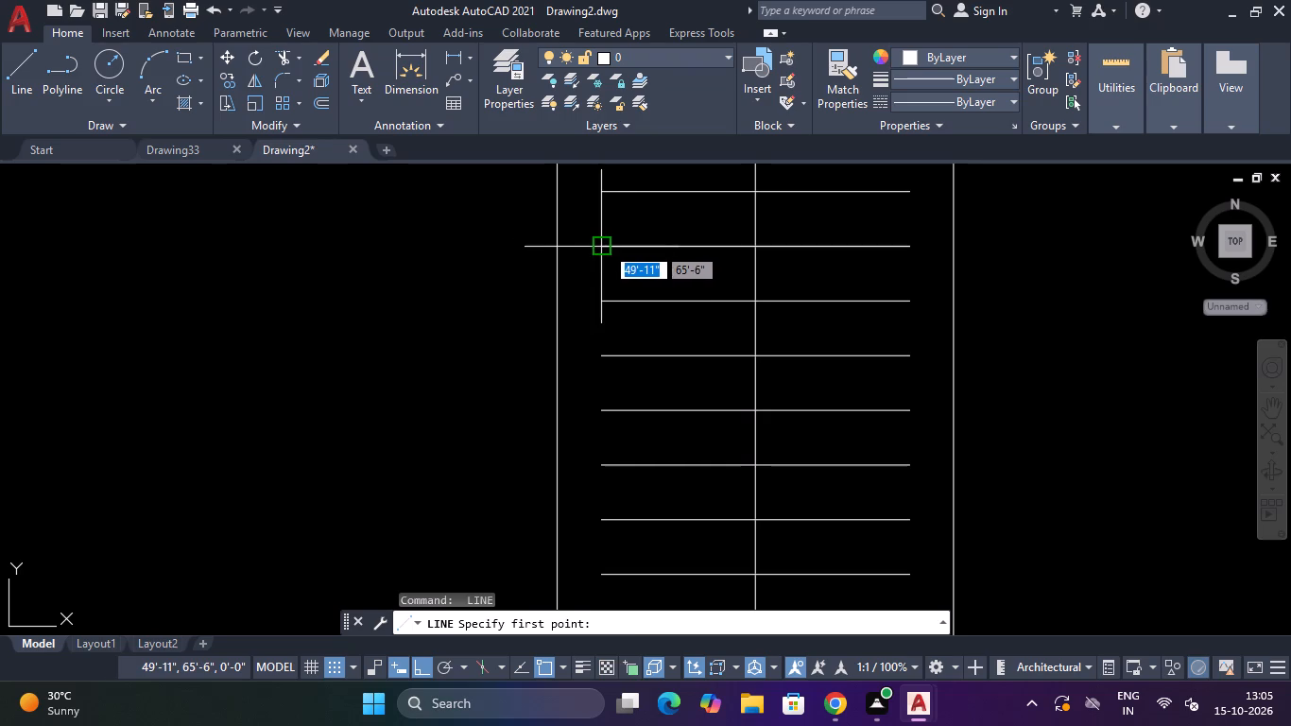
left_click(605, 246)
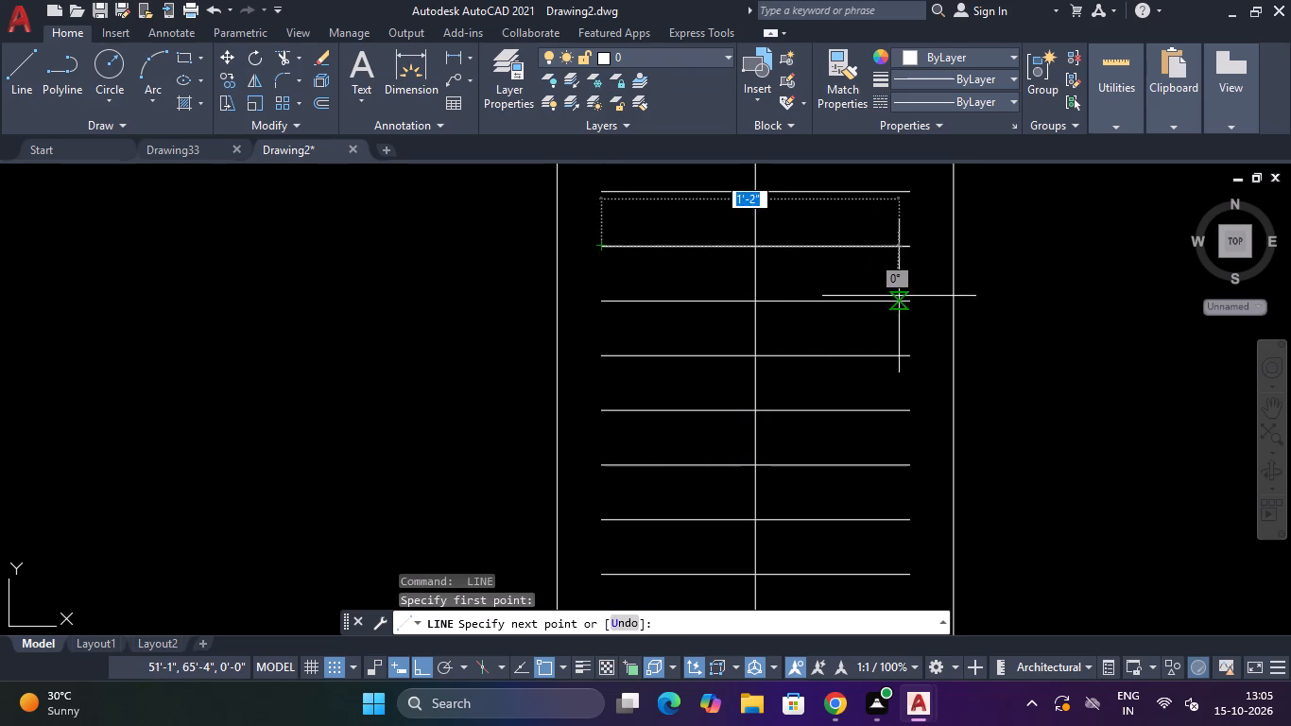
left_click(916, 299)
scroll(913, 302, "down", 4)
key("Escape")
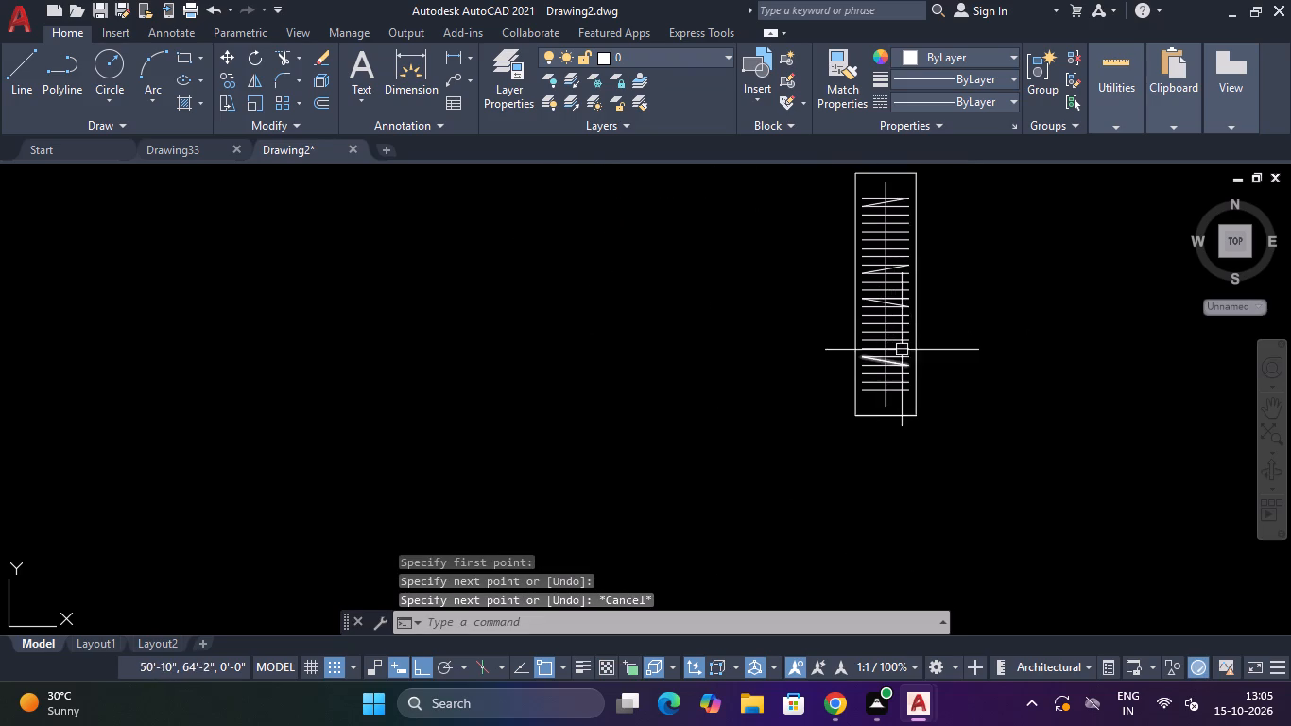
Join all the linework of the rectangle, rungs, centre line and diagonals.
scroll(904, 320, "down", 2)
left_click(919, 234)
left_click(869, 392)
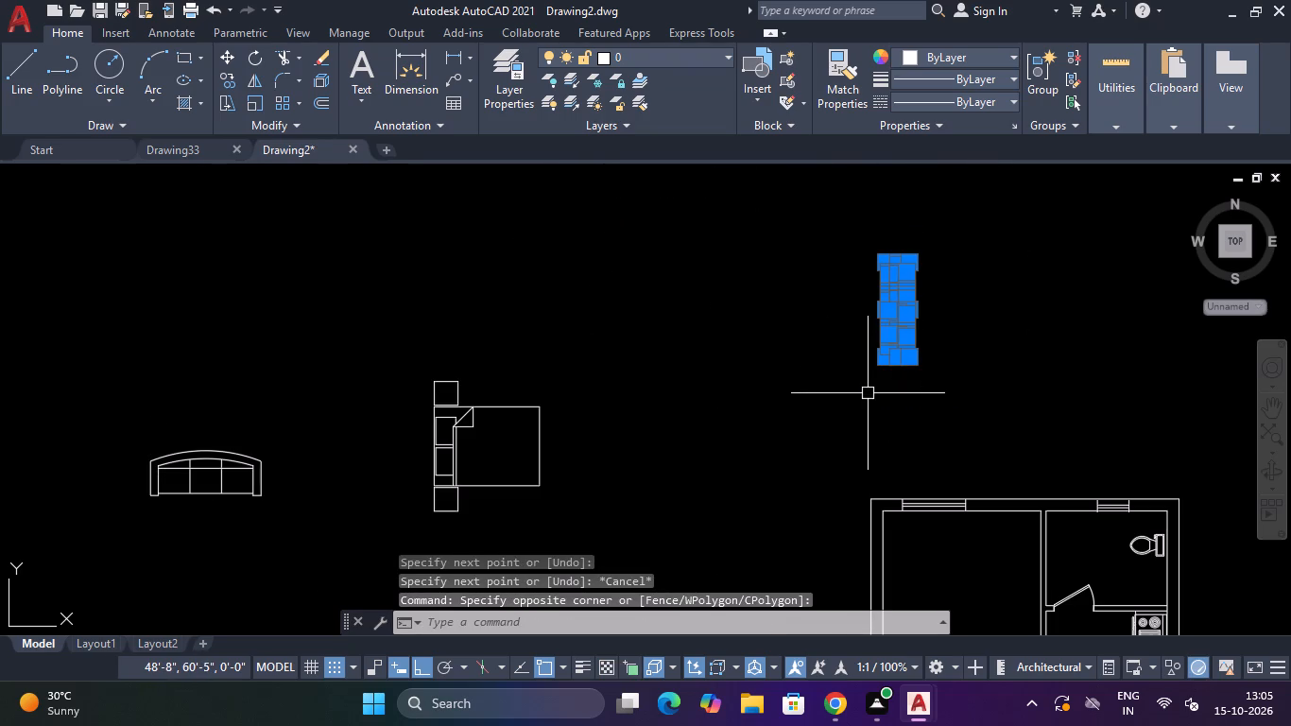
key("j")
key("space")
Copy the runged wardrobe rectangle into the upper-left bedroom, near the top of its right-hand wall.
left_click(938, 223)
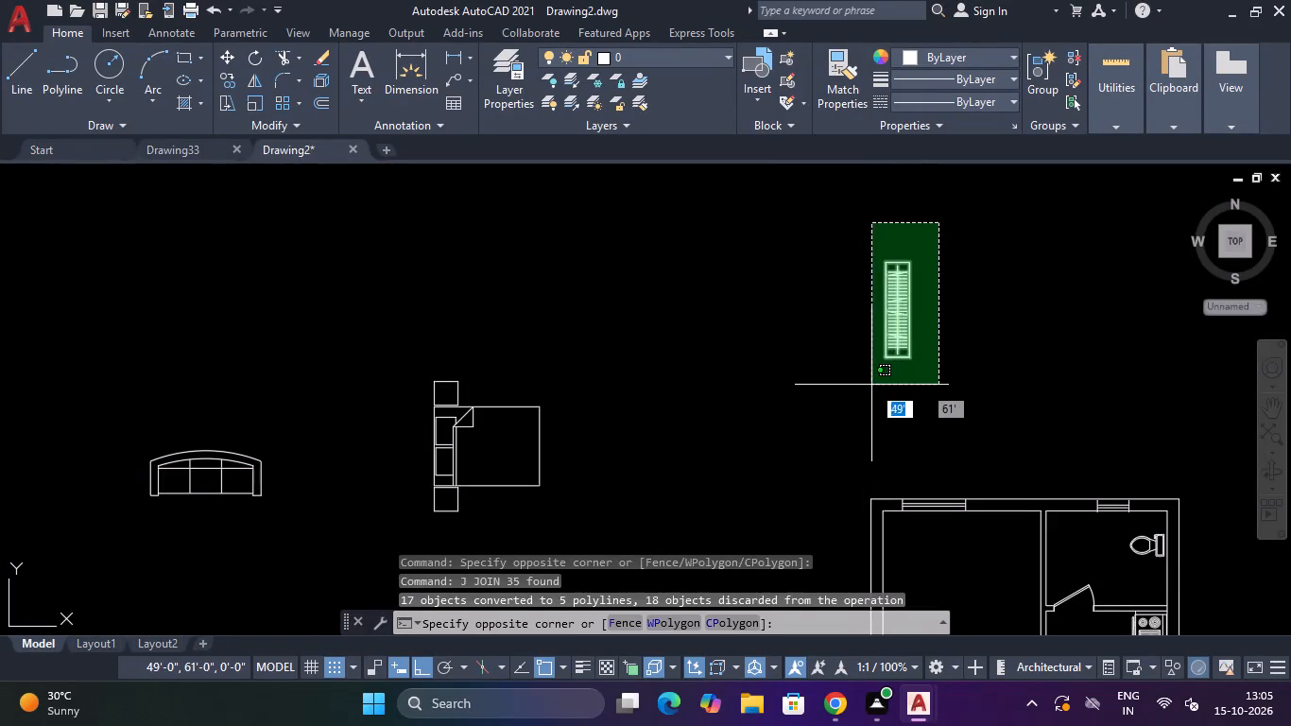
left_click(857, 389)
key("c")
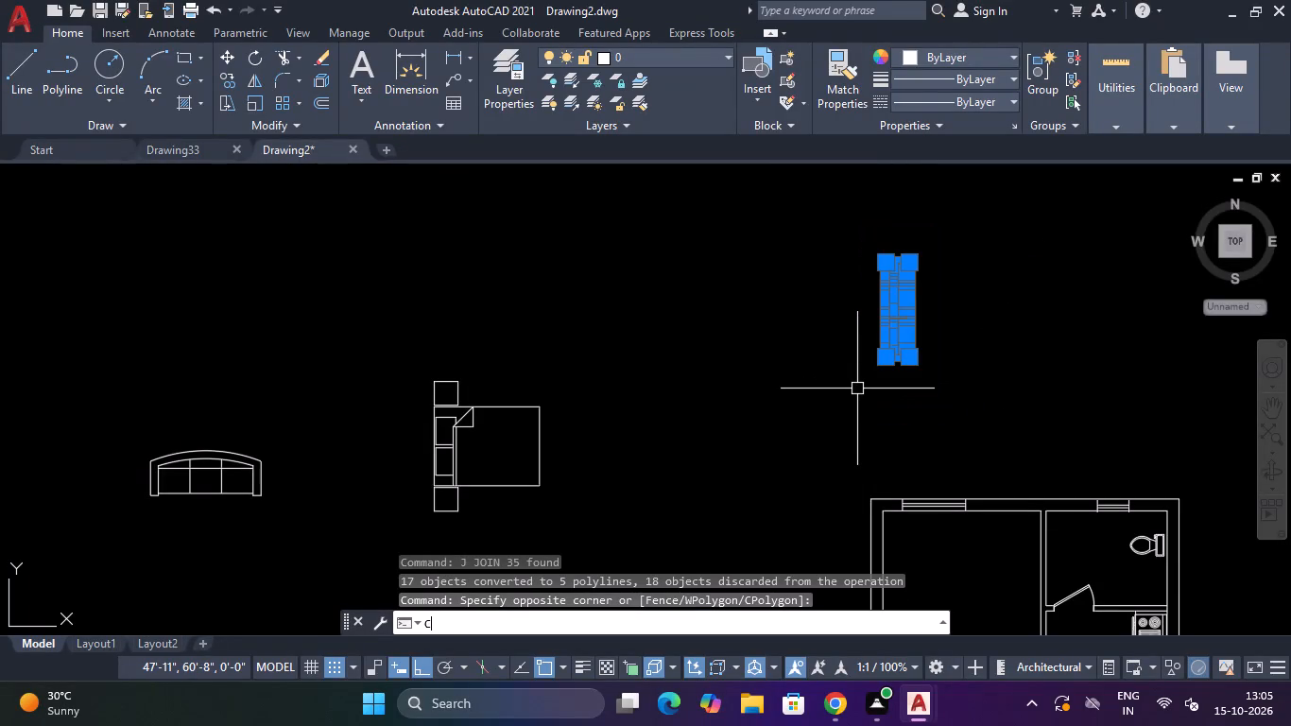
key("o")
key("Return")
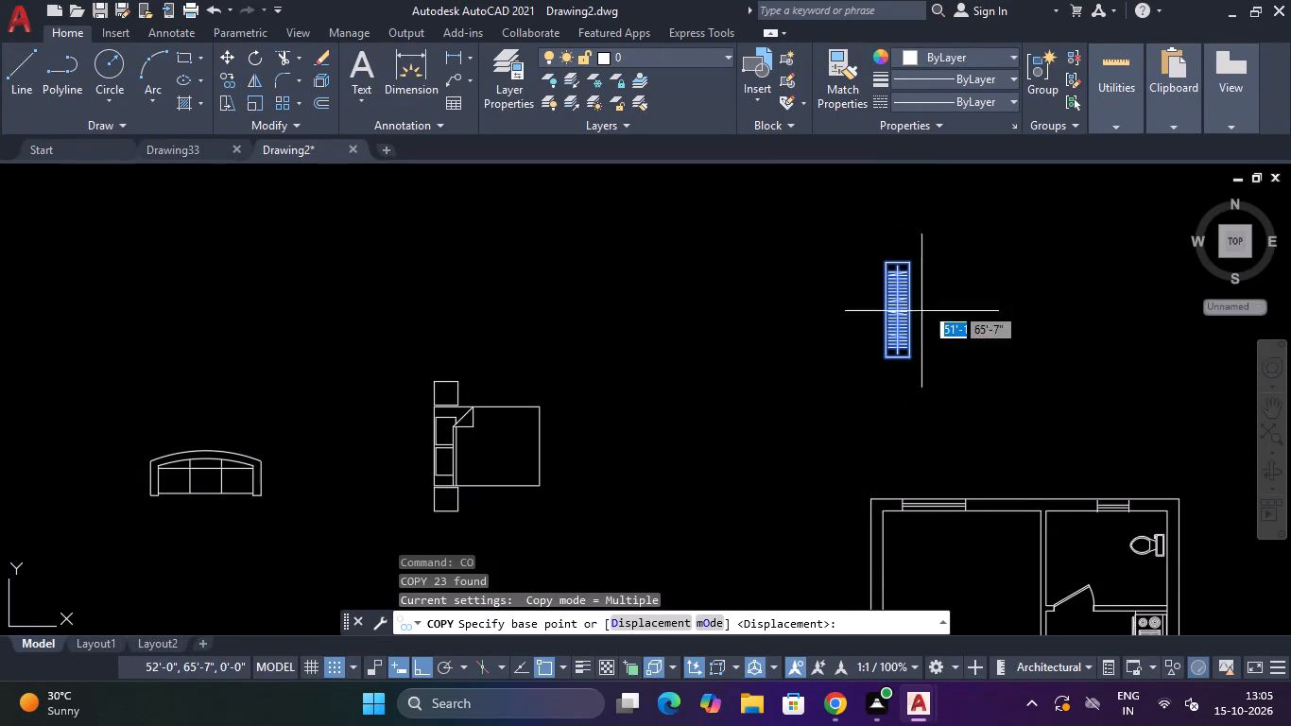
left_click(911, 257)
scroll(934, 355, "down", 2)
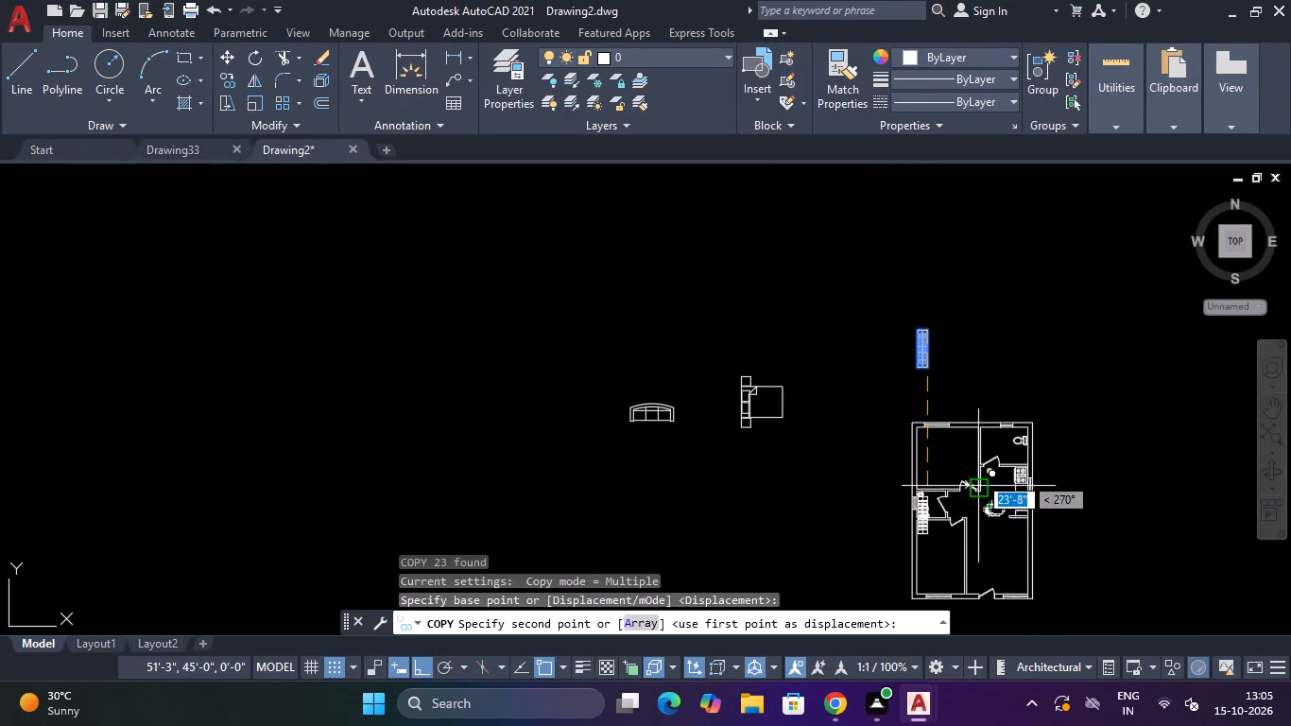
key("F8")
scroll(960, 450, "up", 4)
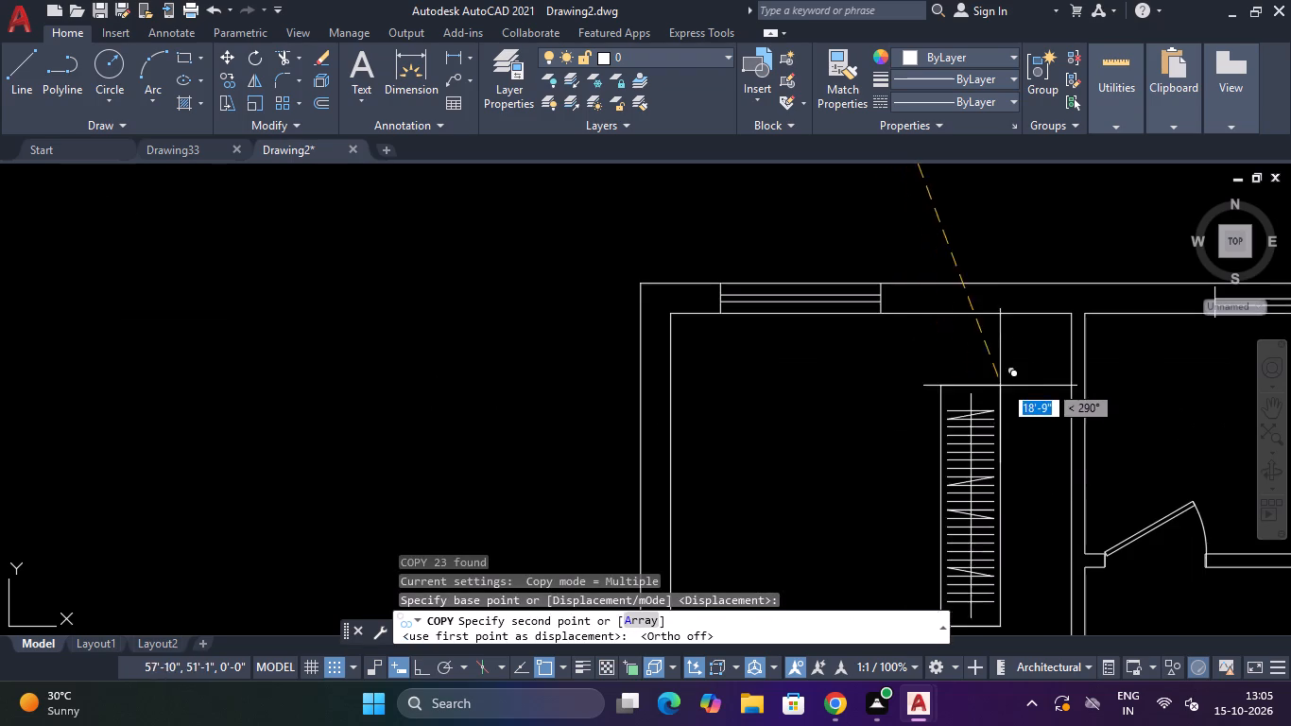
scroll(1055, 325, "up", 2)
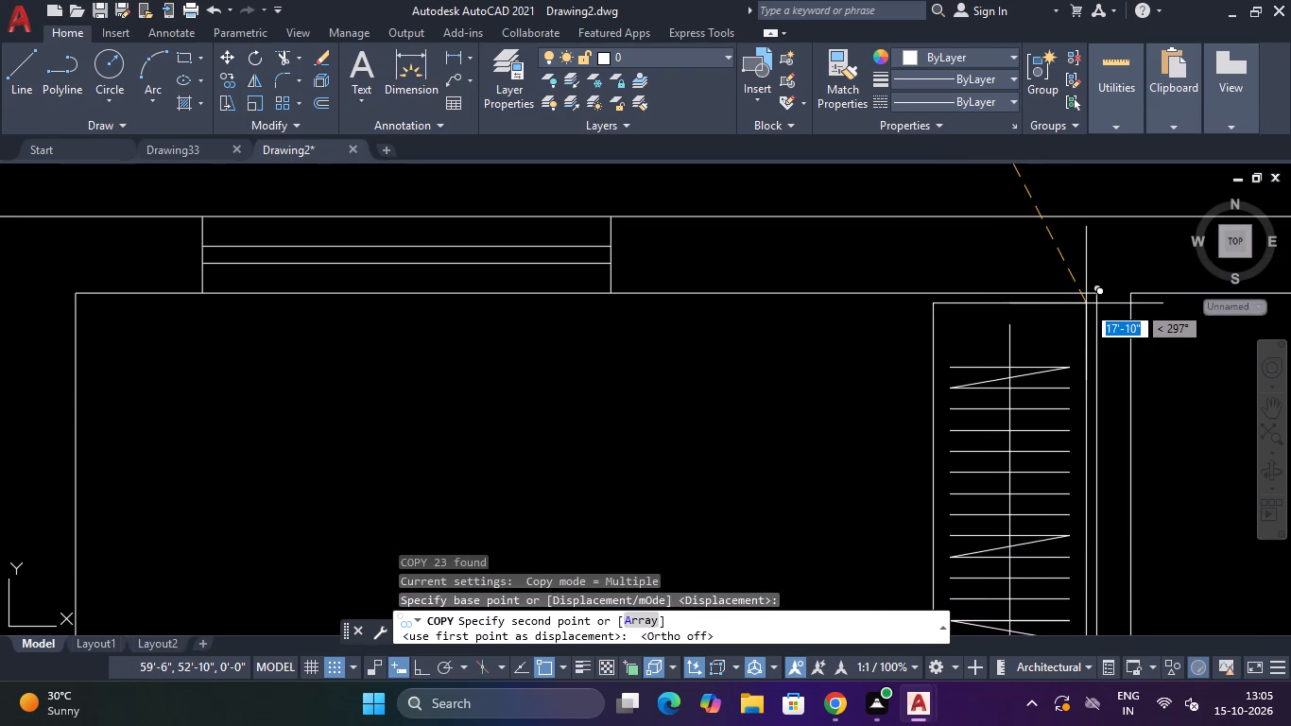
left_click(1086, 304)
Place another wardrobe copy in the lower-left bedroom, along its right-hand wall near the bottom corner.
scroll(1084, 308, "down", 6)
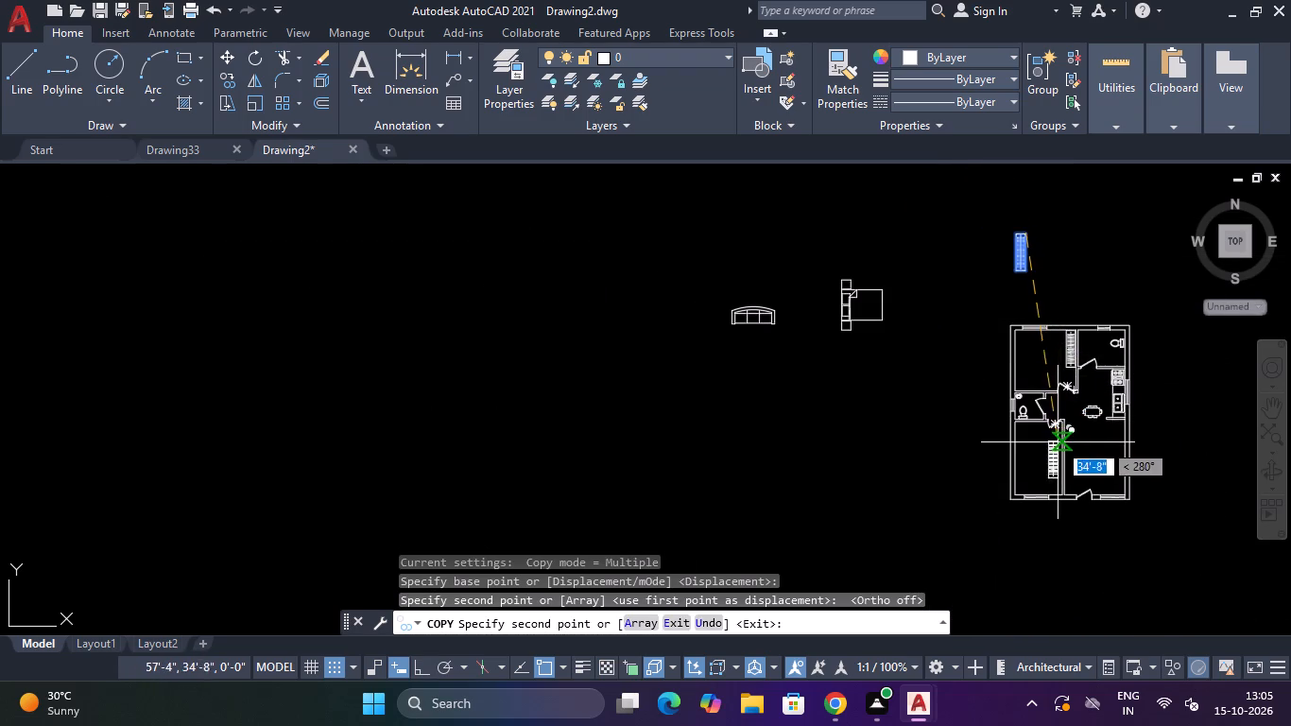
scroll(1057, 443, "up", 3)
scroll(1059, 465, "down", 1)
scroll(1059, 491, "up", 5)
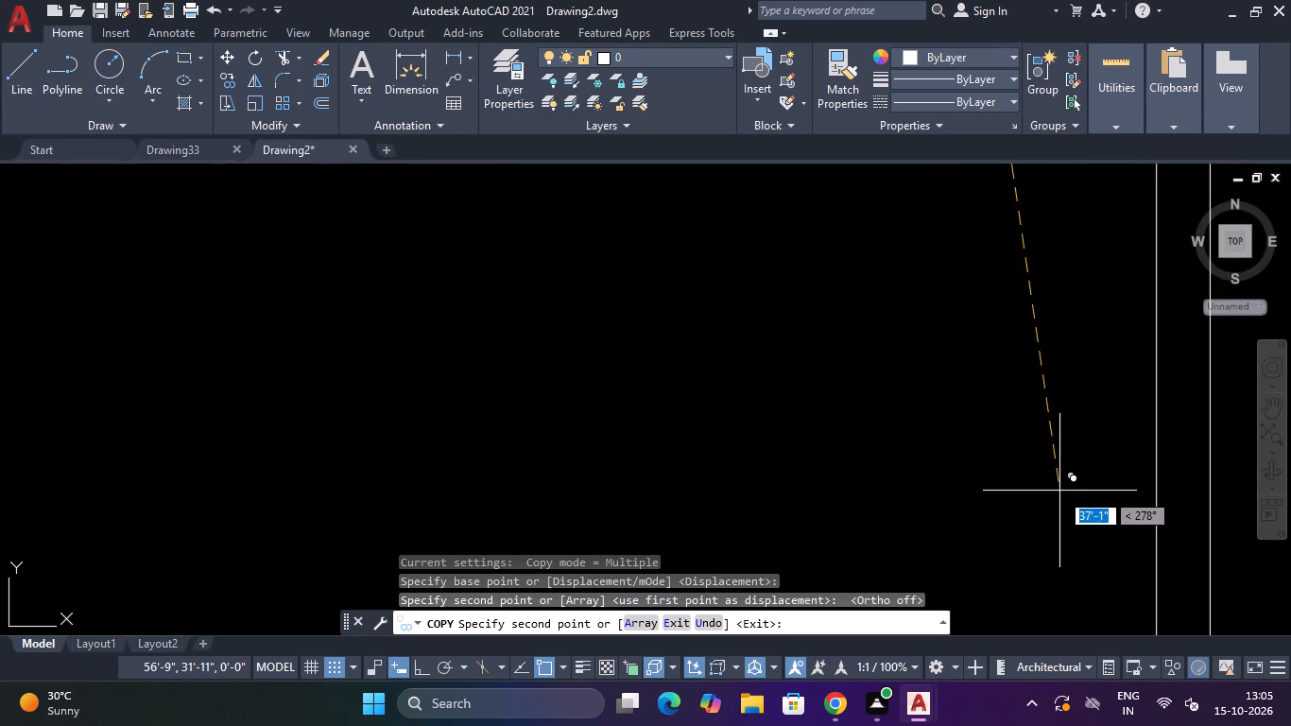
scroll(1077, 366, "down", 5)
scroll(1080, 379, "up", 2)
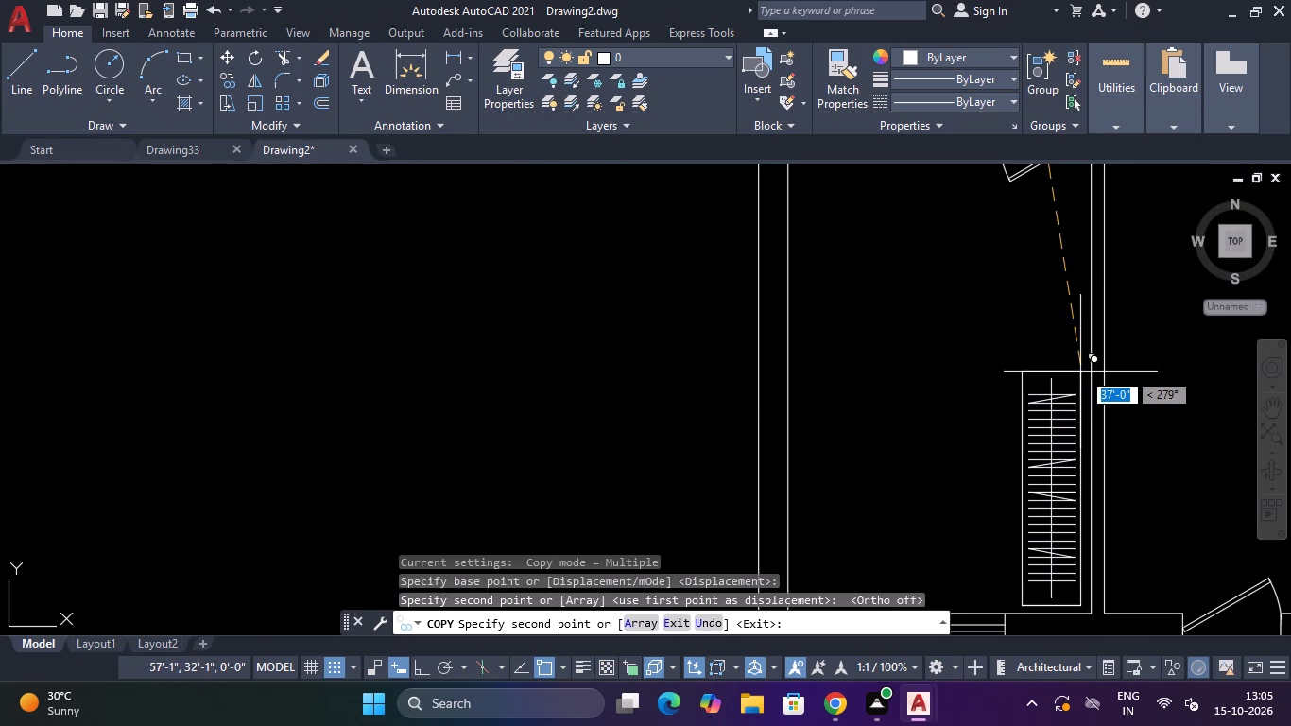
left_click(1085, 372)
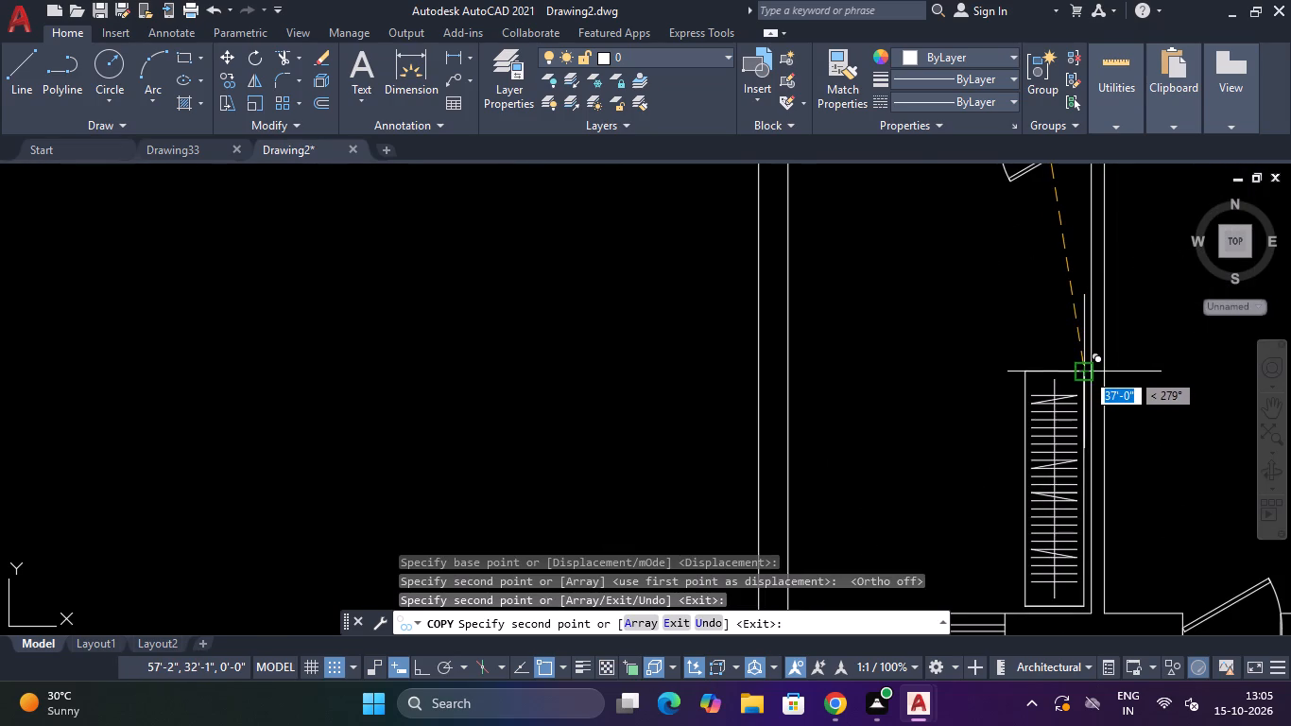
scroll(1085, 372, "down", 3)
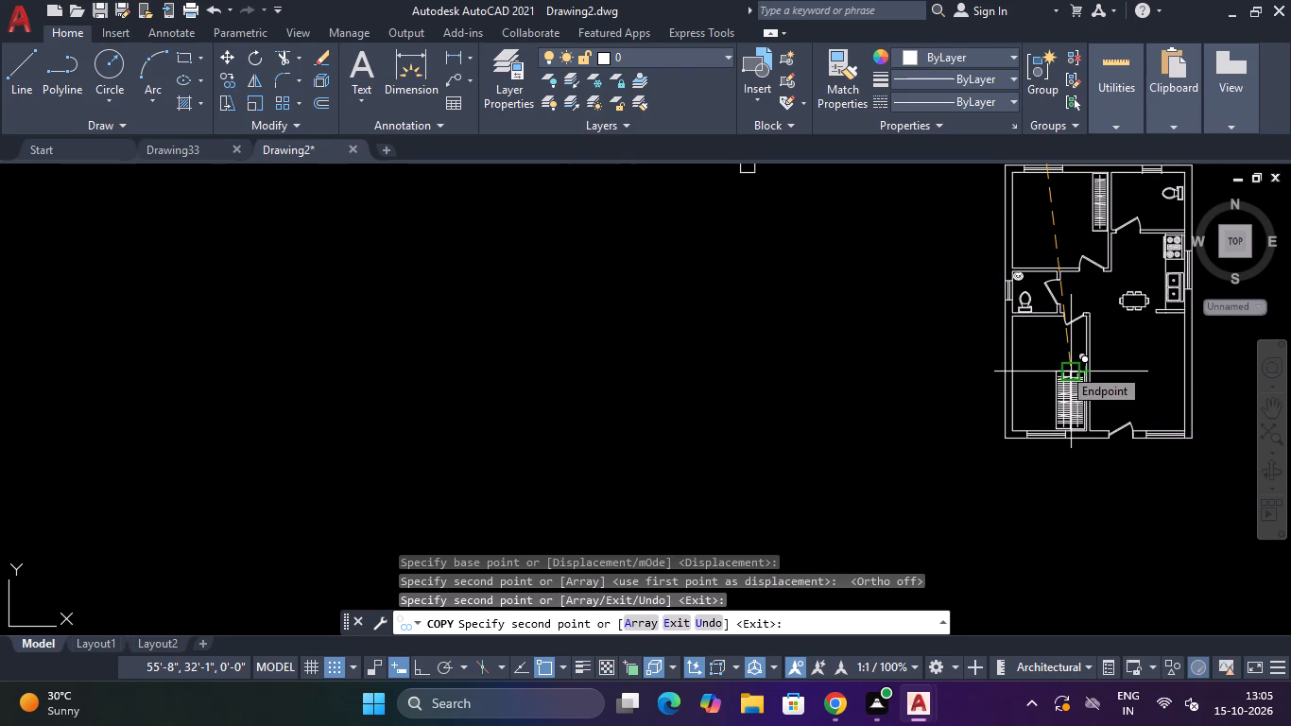
key("Escape")
scroll(1062, 367, "down", 3)
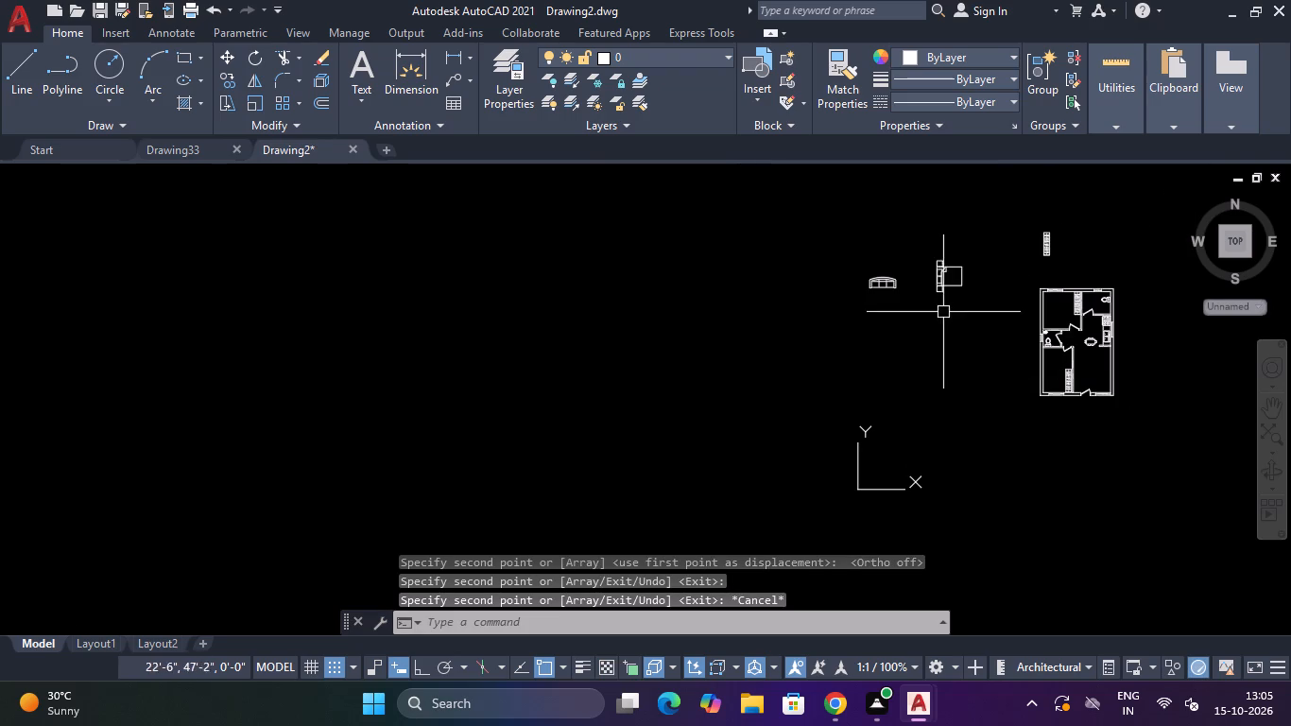
key("Escape")
key("Escape")
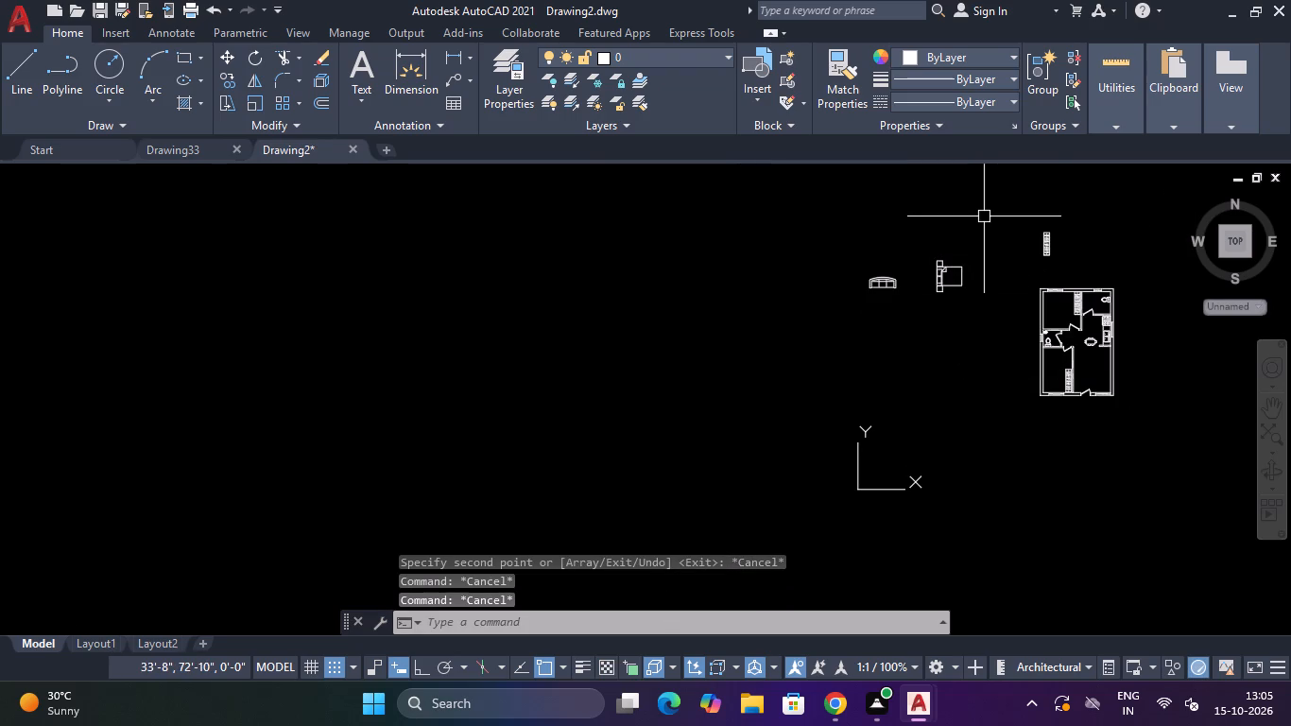
key("Escape")
key("Escape")
Copy the double bed with its two side tables into the upper-left bedroom, with the headboard facing the left wall.
scroll(984, 216, "up", 2)
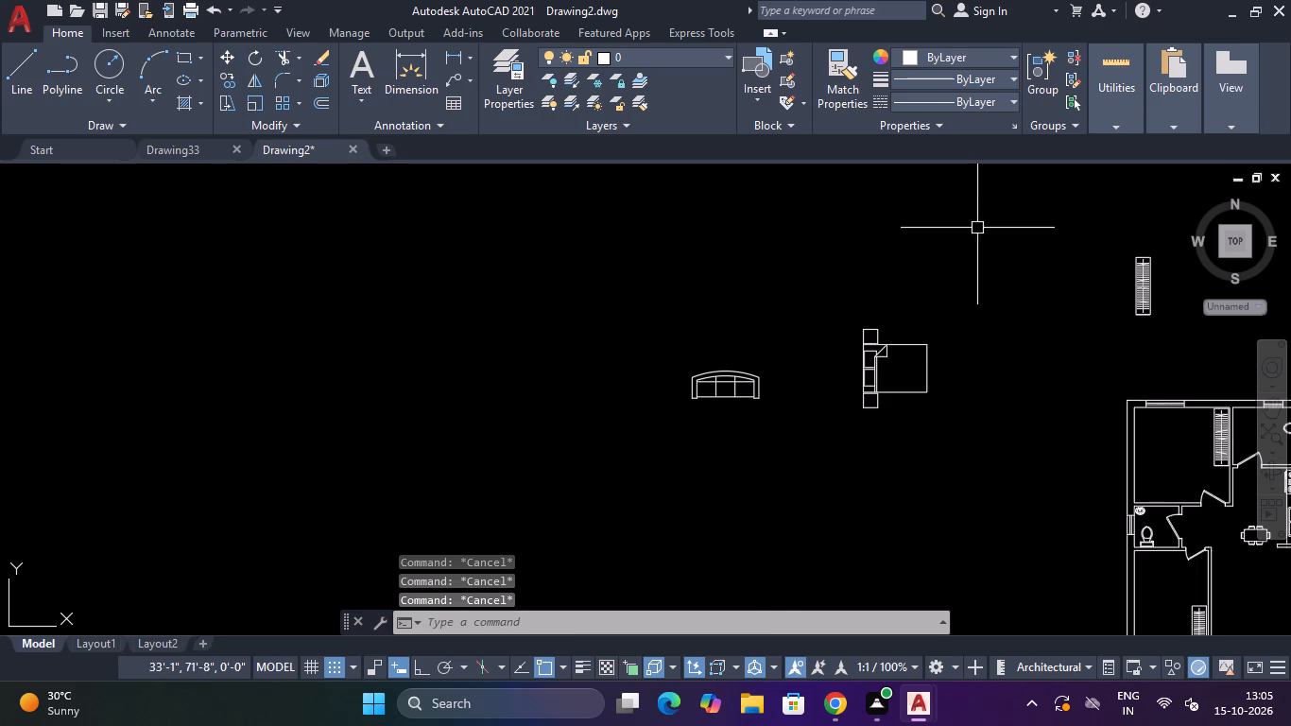
left_click(977, 228)
left_click(864, 409)
type("CO")
key("Return")
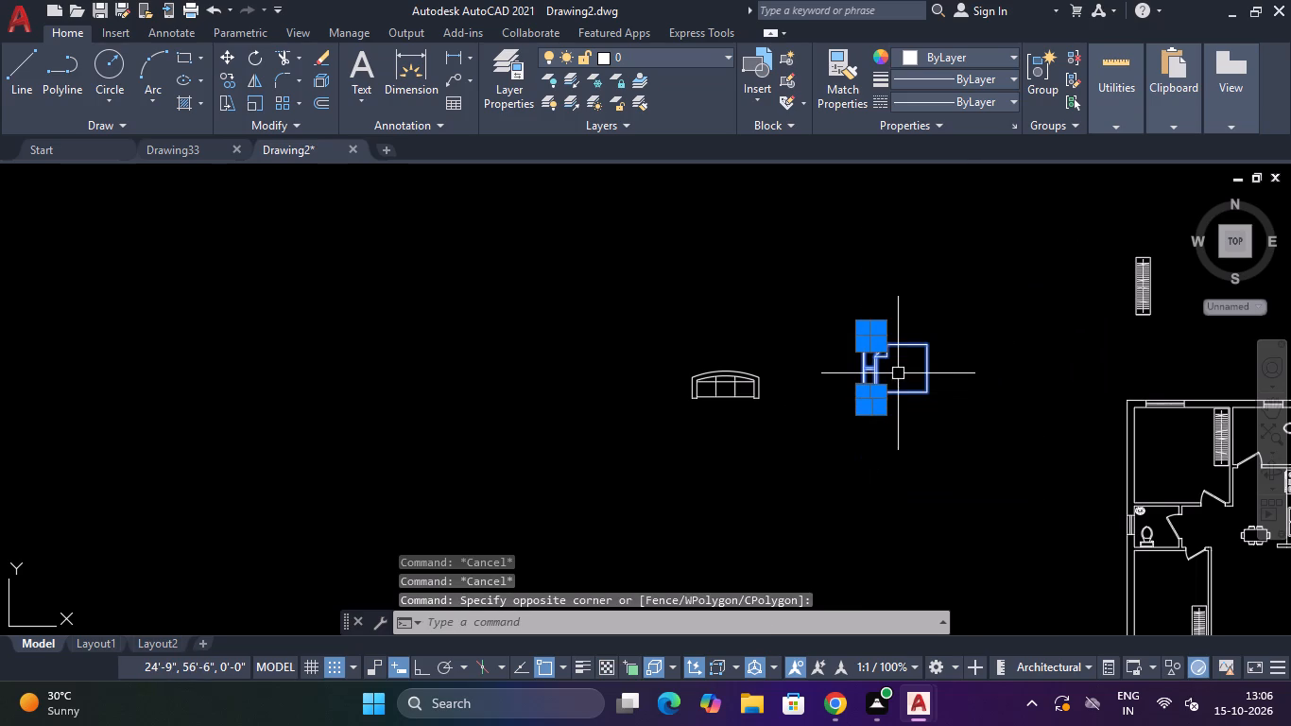
key("x")
key("BackSpace")
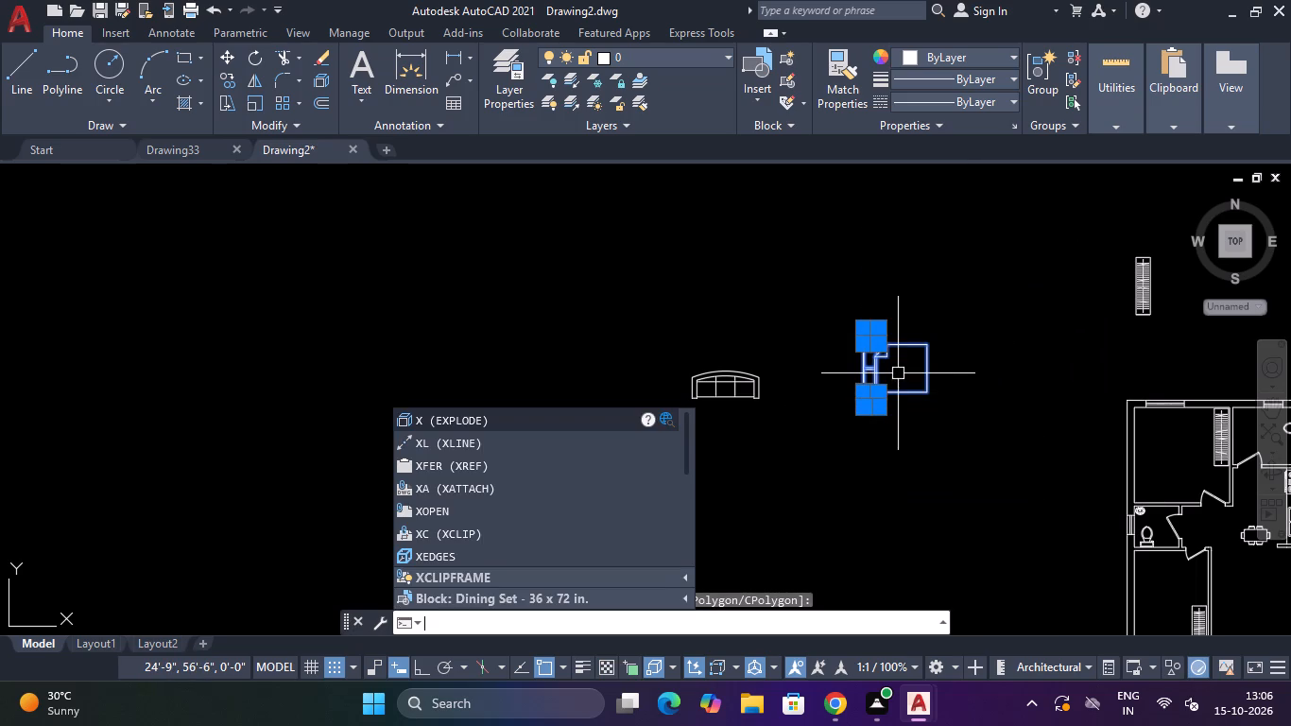
type("CO")
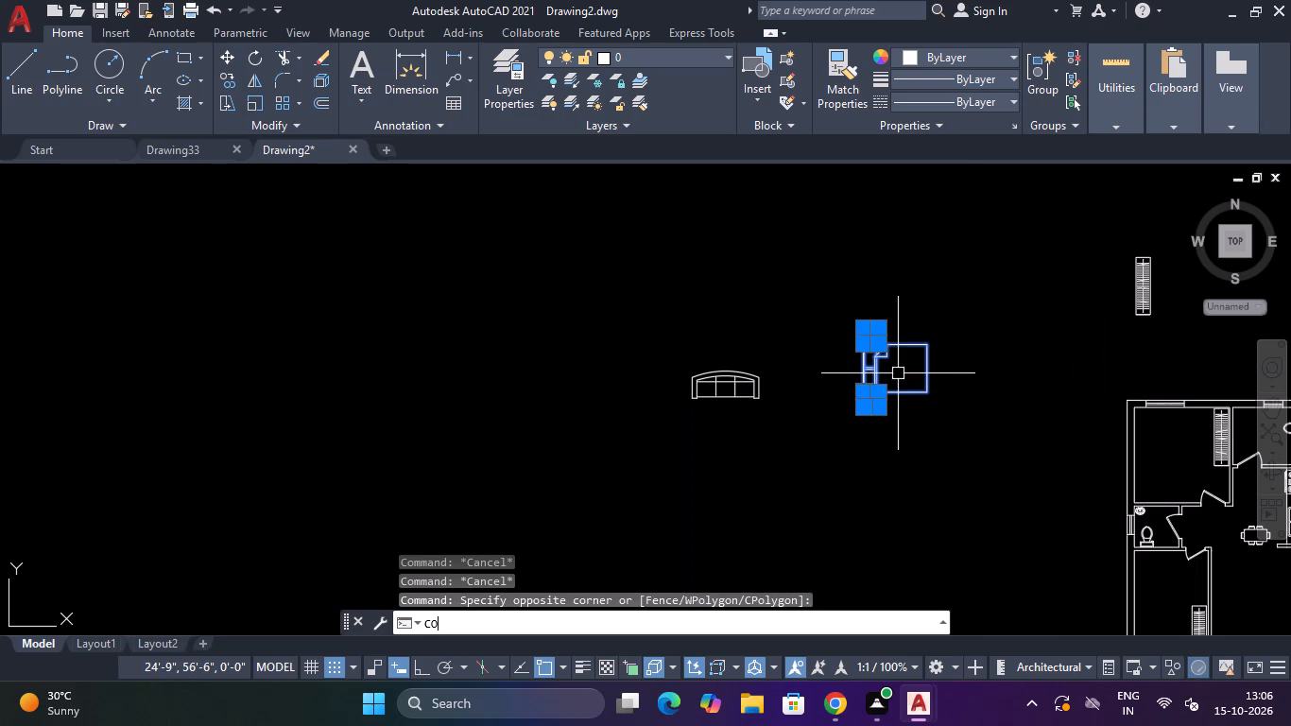
key("Return")
left_click(895, 371)
scroll(904, 374, "down", 3)
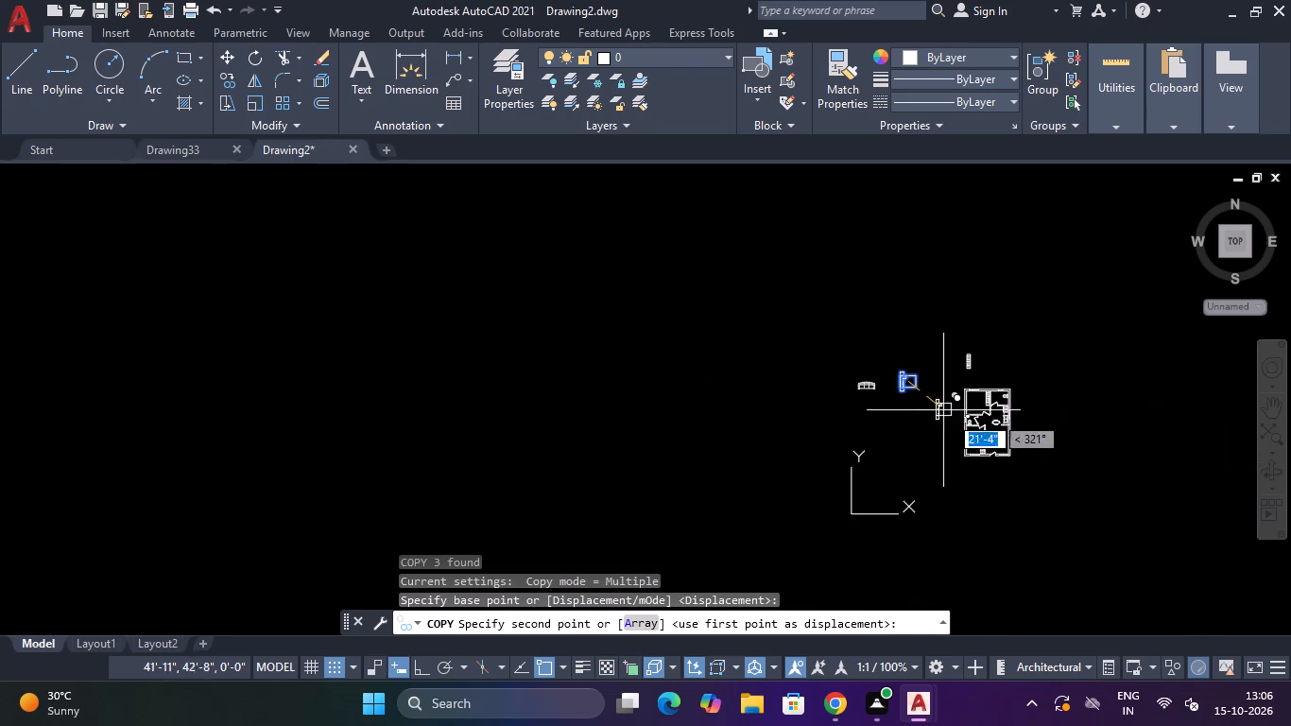
scroll(979, 398, "up", 5)
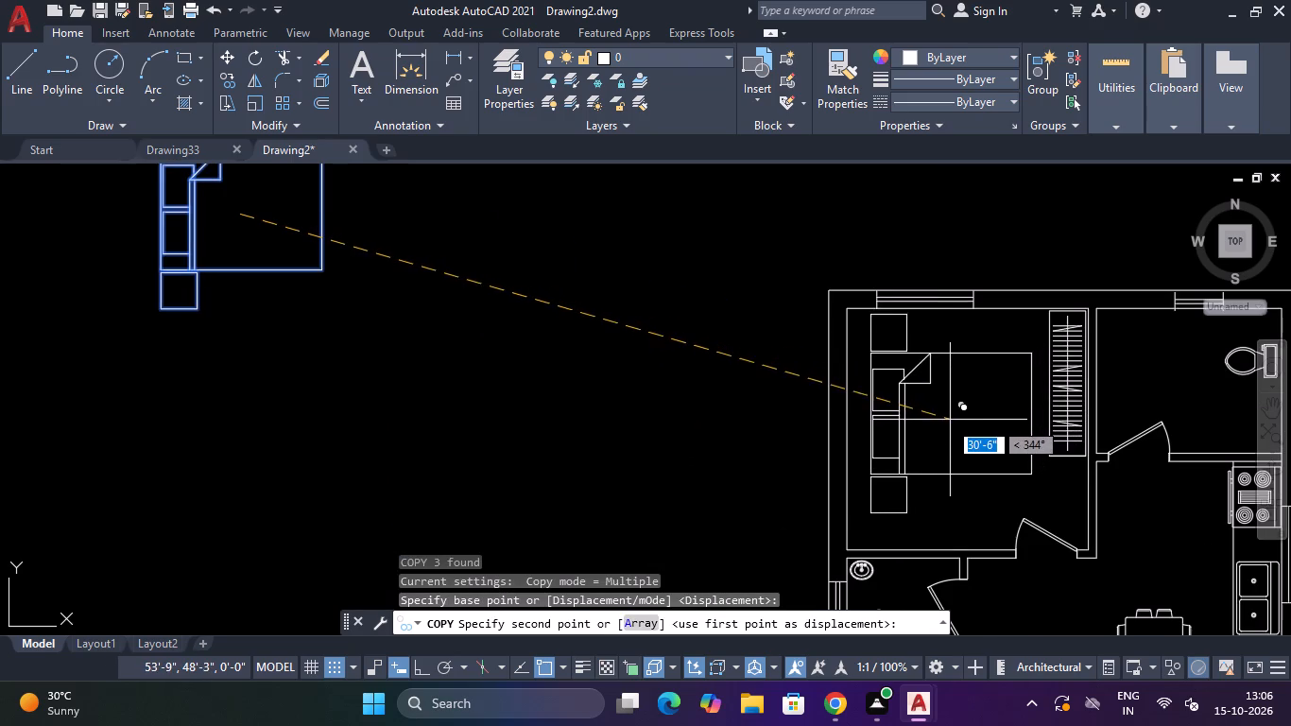
left_click(934, 425)
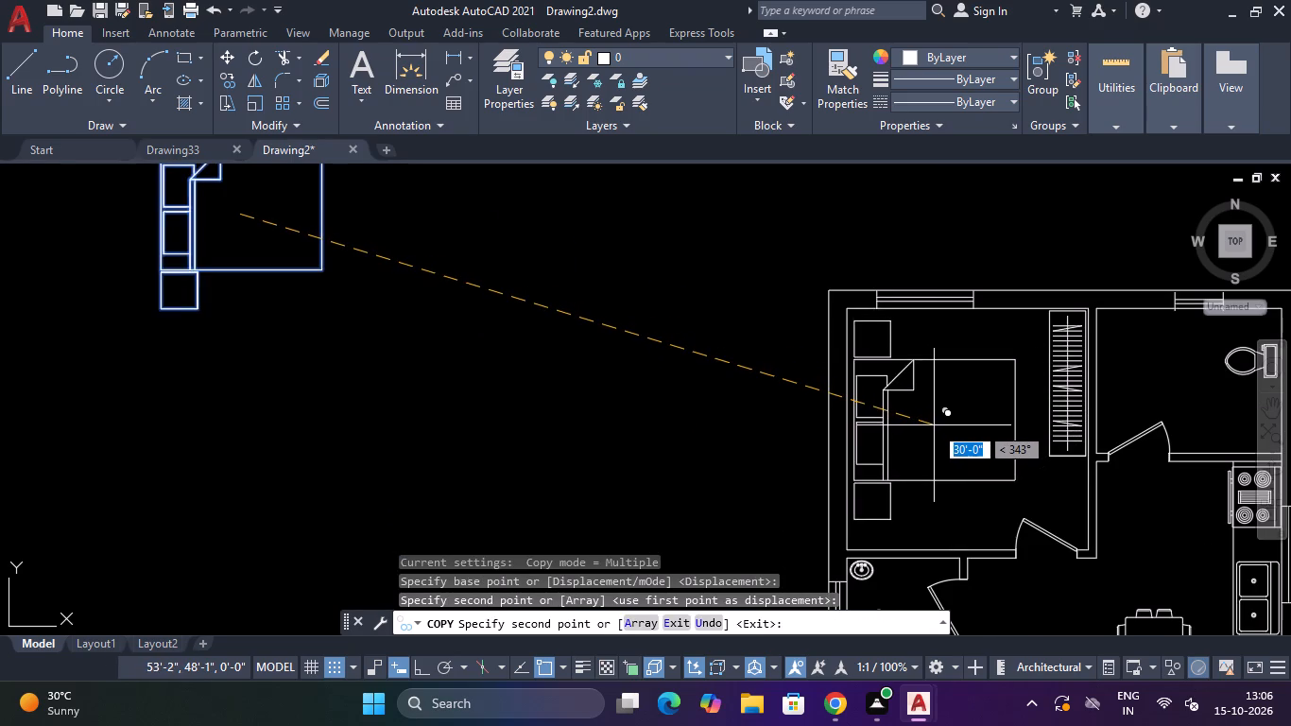
Place another copy of the bed and side tables in the lower-left bedroom, with the headboard towards the left wall.
scroll(934, 426, "down", 3)
scroll(925, 546, "up", 3)
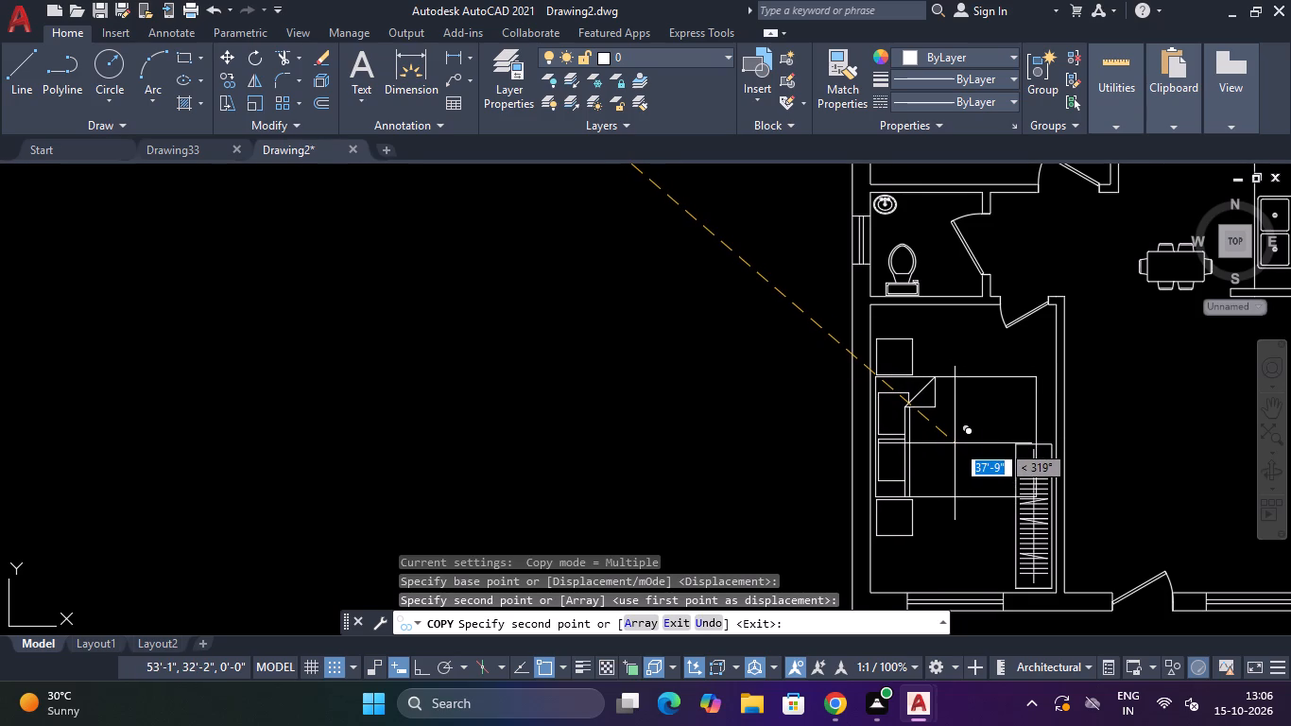
left_click(955, 443)
key("Escape")
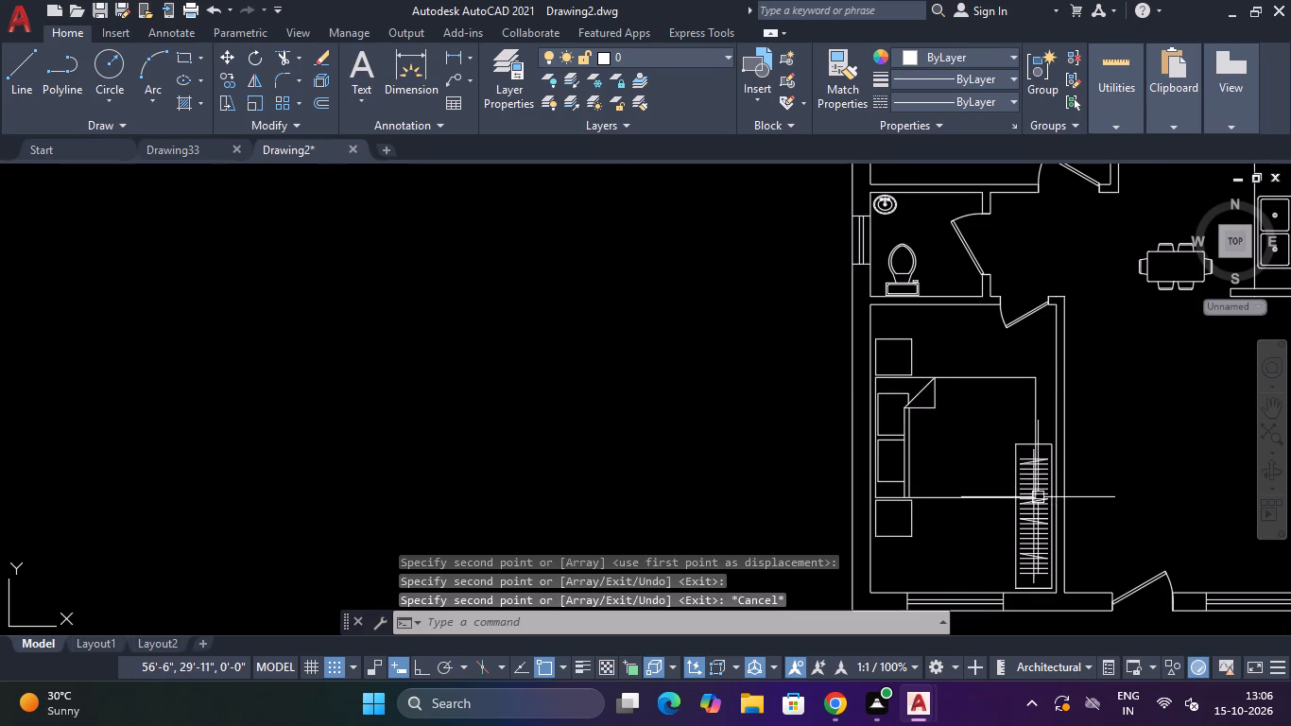
Trim the lower bedroom wardrobe's top edge, left edge and upper rungs on both sides of the bed's right edge.
scroll(1036, 479, "up", 3)
left_click(1014, 317)
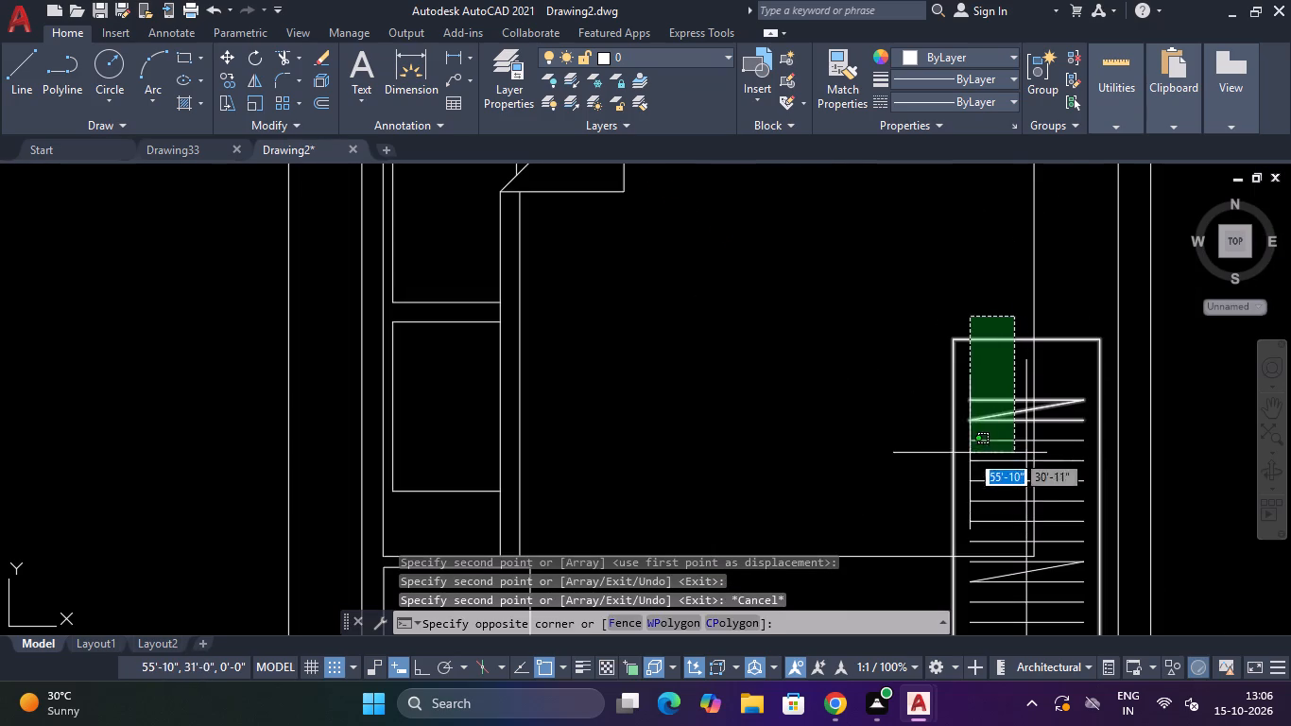
key("Escape")
type("TR")
key("space")
left_click(993, 287)
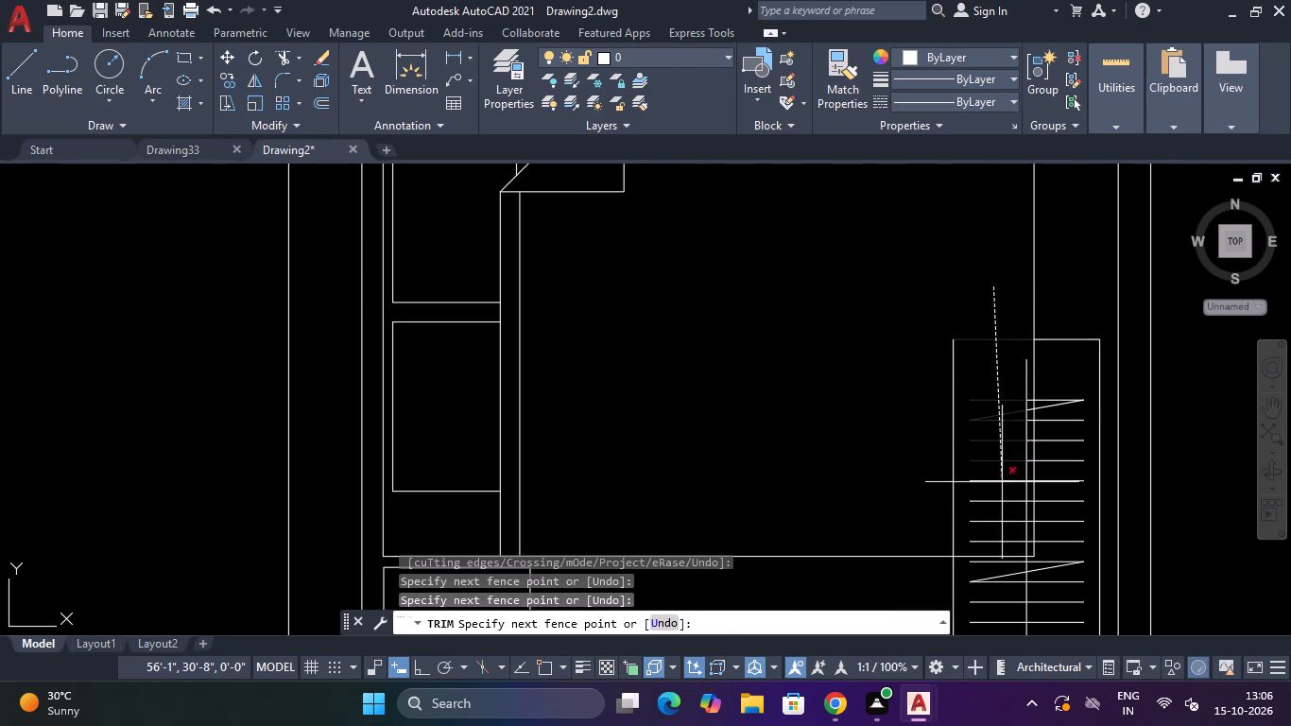
left_click(1001, 551)
left_click(999, 493)
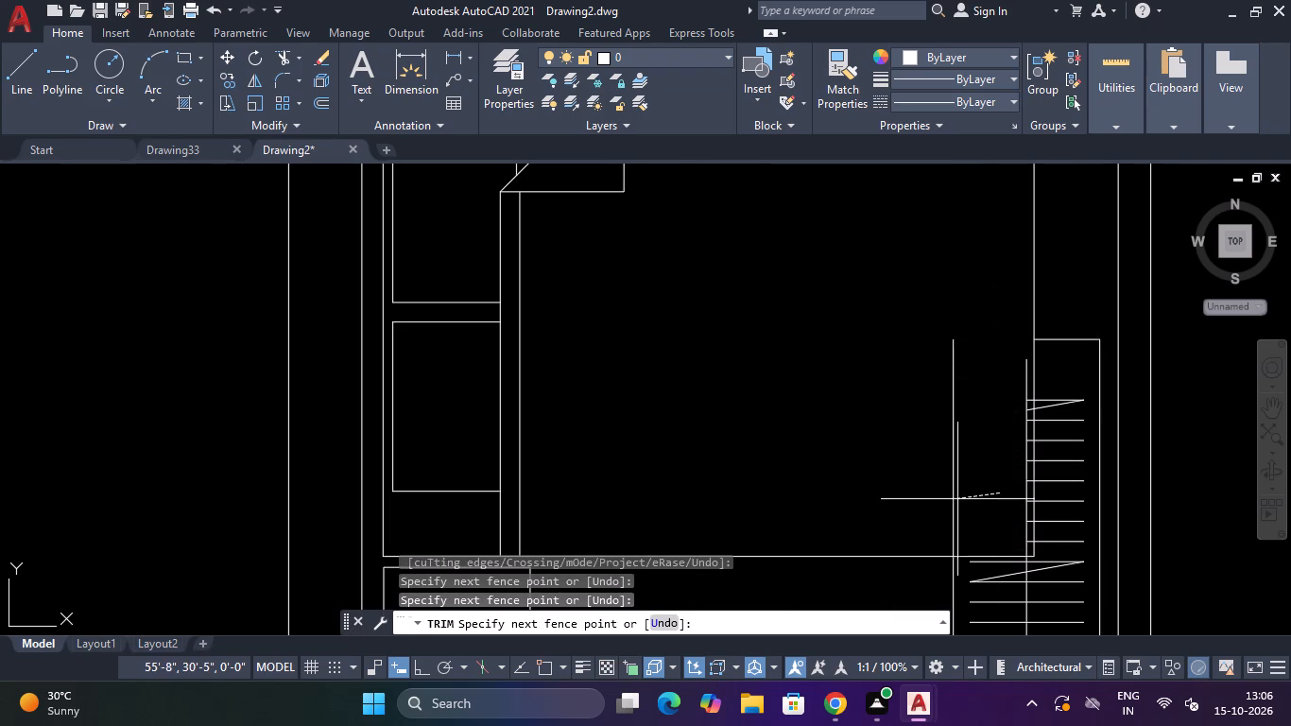
left_click(945, 499)
left_click(1072, 285)
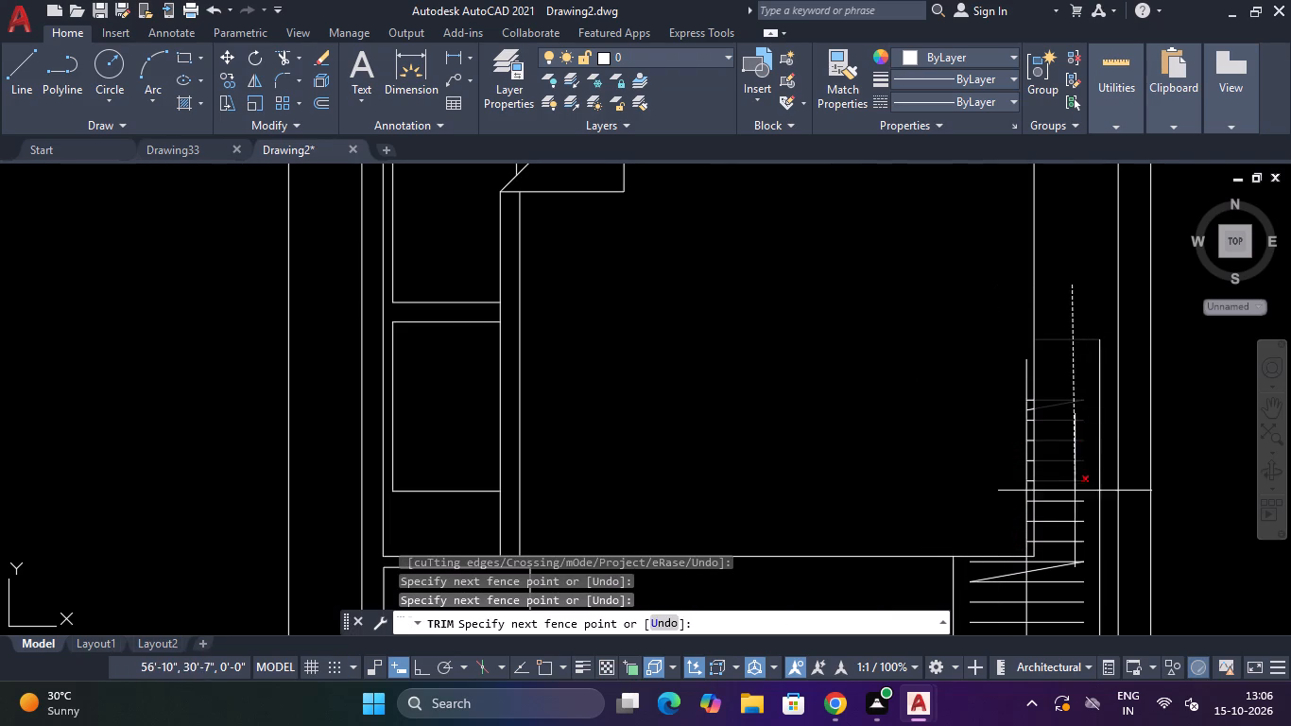
left_click(1070, 554)
Trim the wardrobe's centre line and the short upper rung stubs left inside the bed's right edge.
scroll(1025, 375, "up", 3)
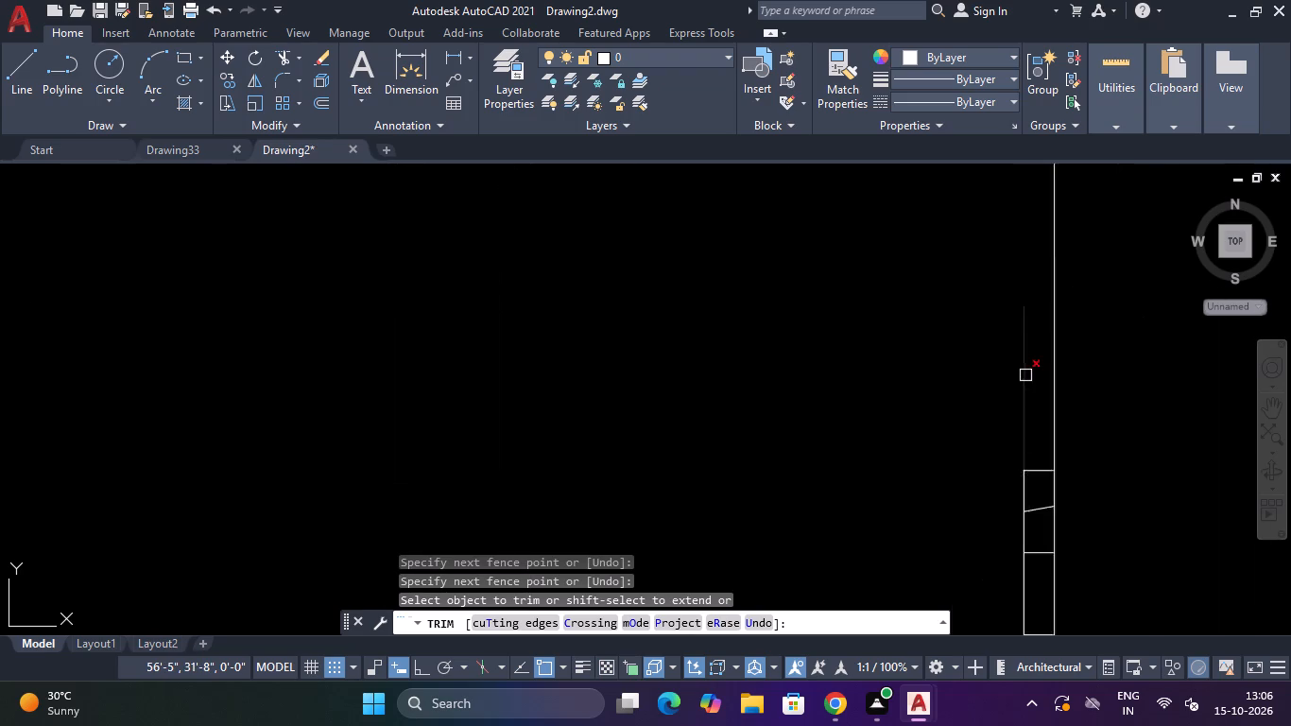
scroll(1025, 375, "up", 1)
left_click(1025, 375)
left_click(1020, 389)
scroll(1027, 424, "down", 3)
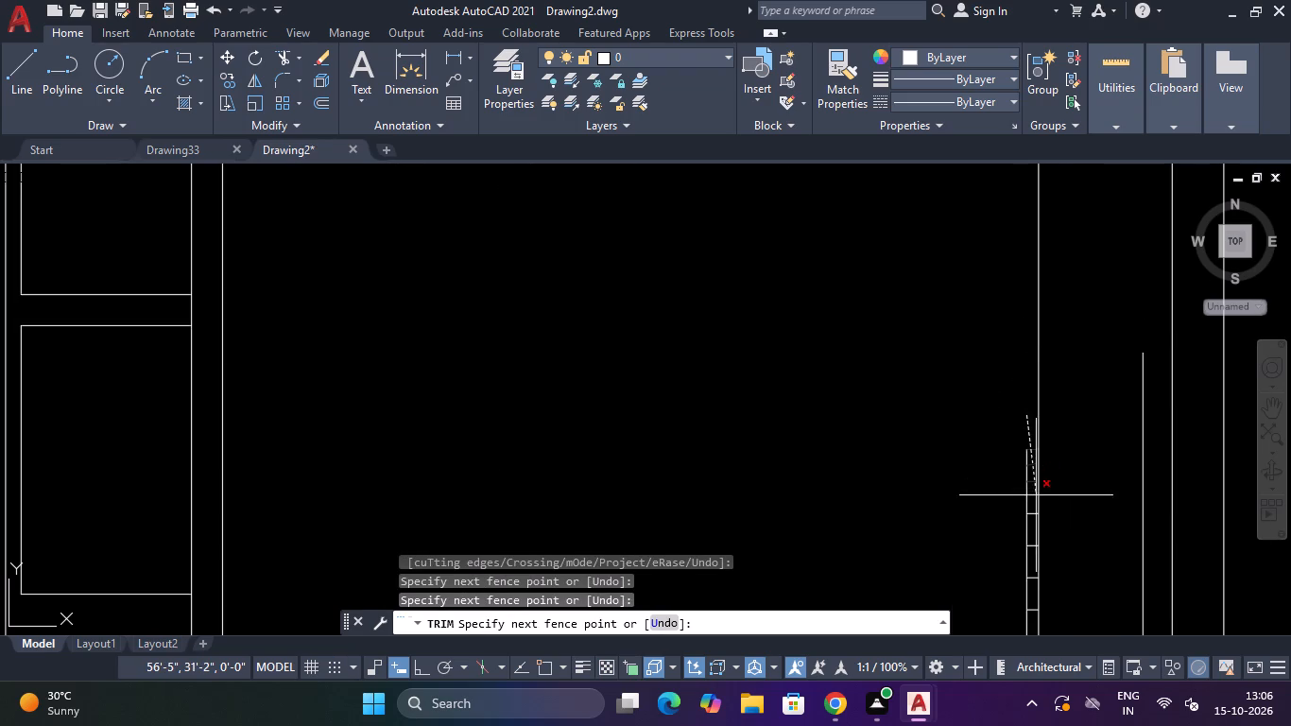
left_click(1031, 546)
left_click(1024, 523)
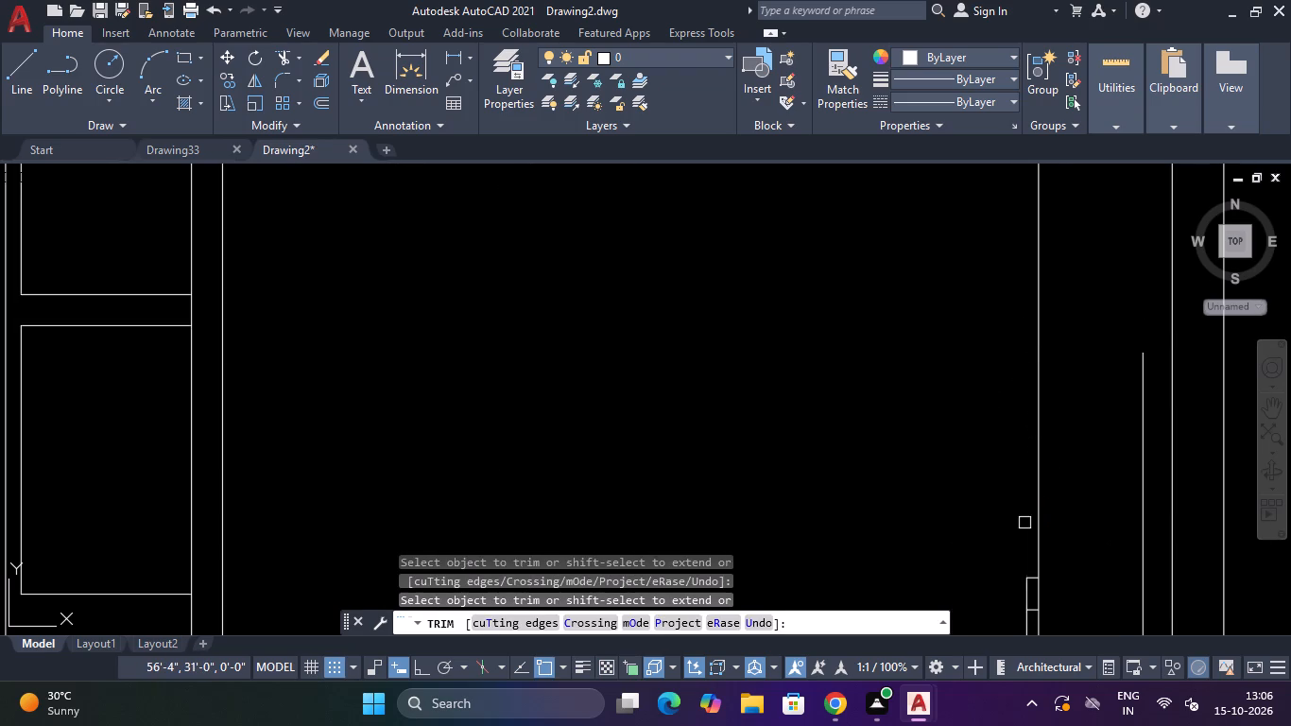
scroll(1024, 523, "down", 5)
scroll(1023, 534, "up", 5)
left_click(1023, 534)
left_click(1055, 530)
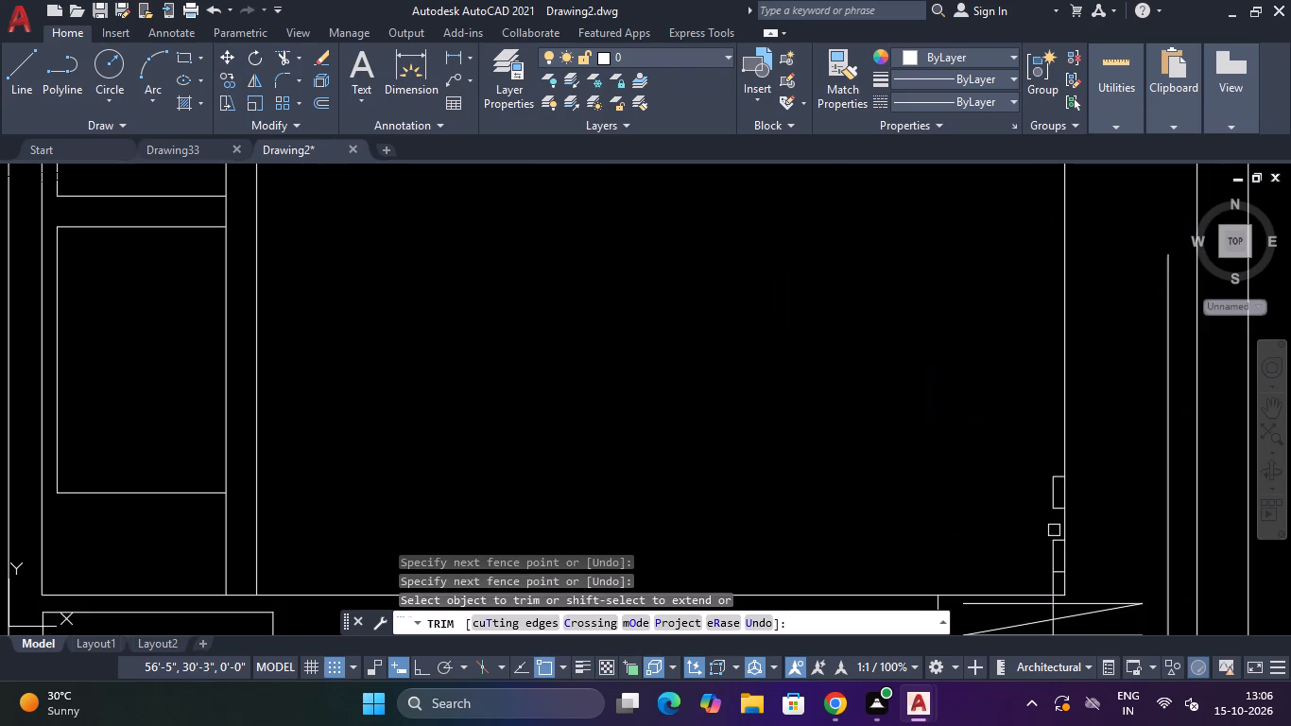
left_click(1054, 530)
left_click(1059, 457)
left_click(1060, 514)
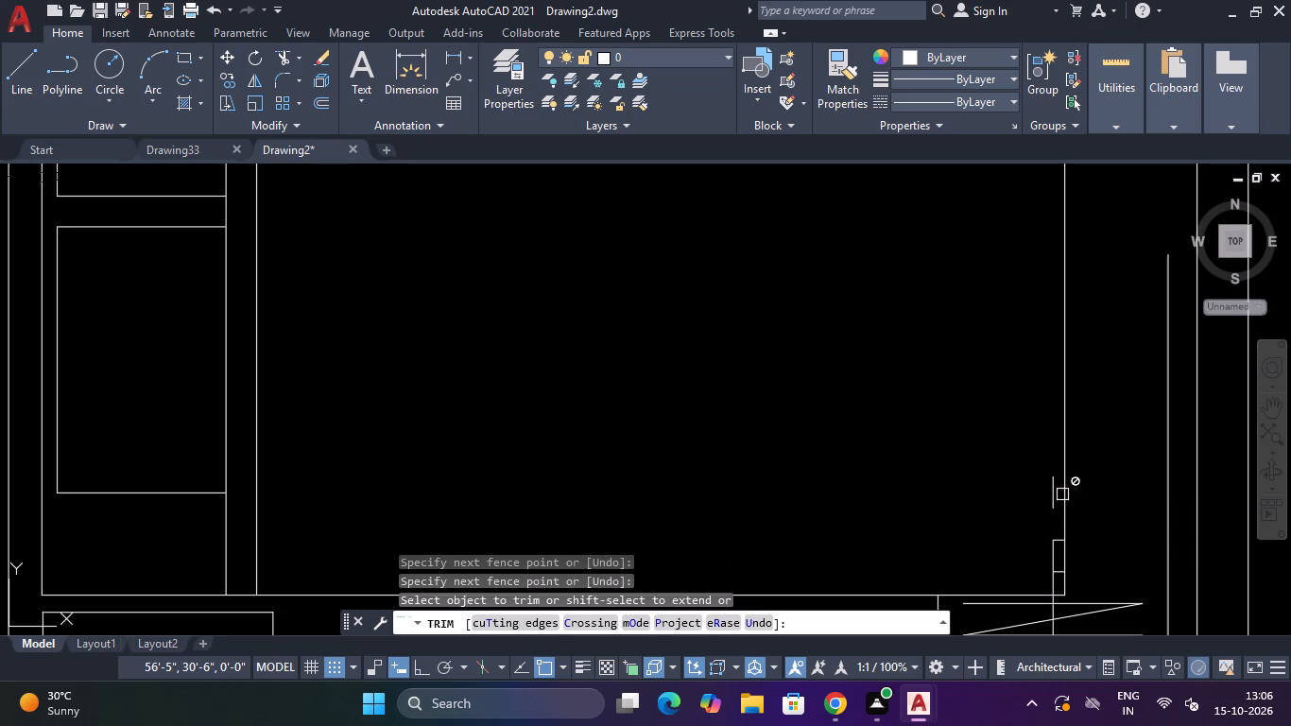
Trim the leftover wardrobe rung and centre-line stubs inside the lower-right corner of the lower bedroom's bed.
left_click(1045, 498)
left_click(1053, 495)
left_click(1076, 478)
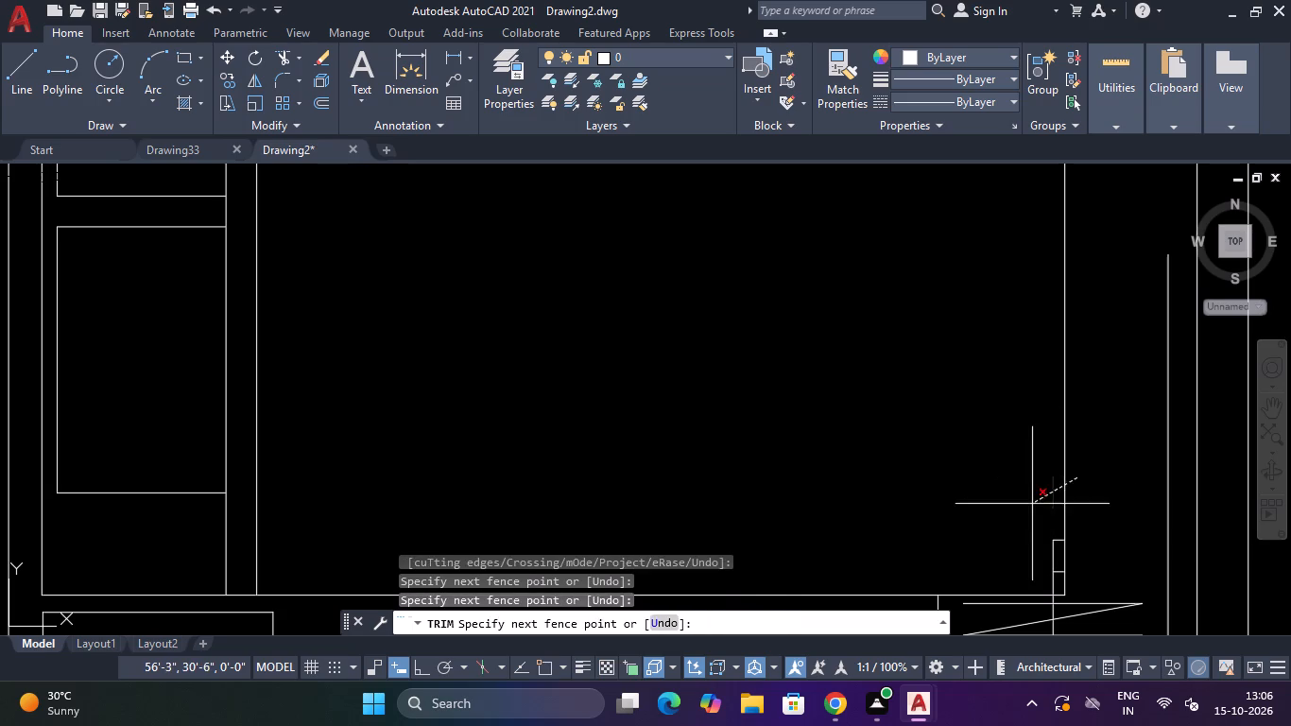
left_click(1032, 504)
left_click(1068, 501)
left_click(1084, 533)
left_click(1028, 569)
scroll(1066, 510, "down", 3)
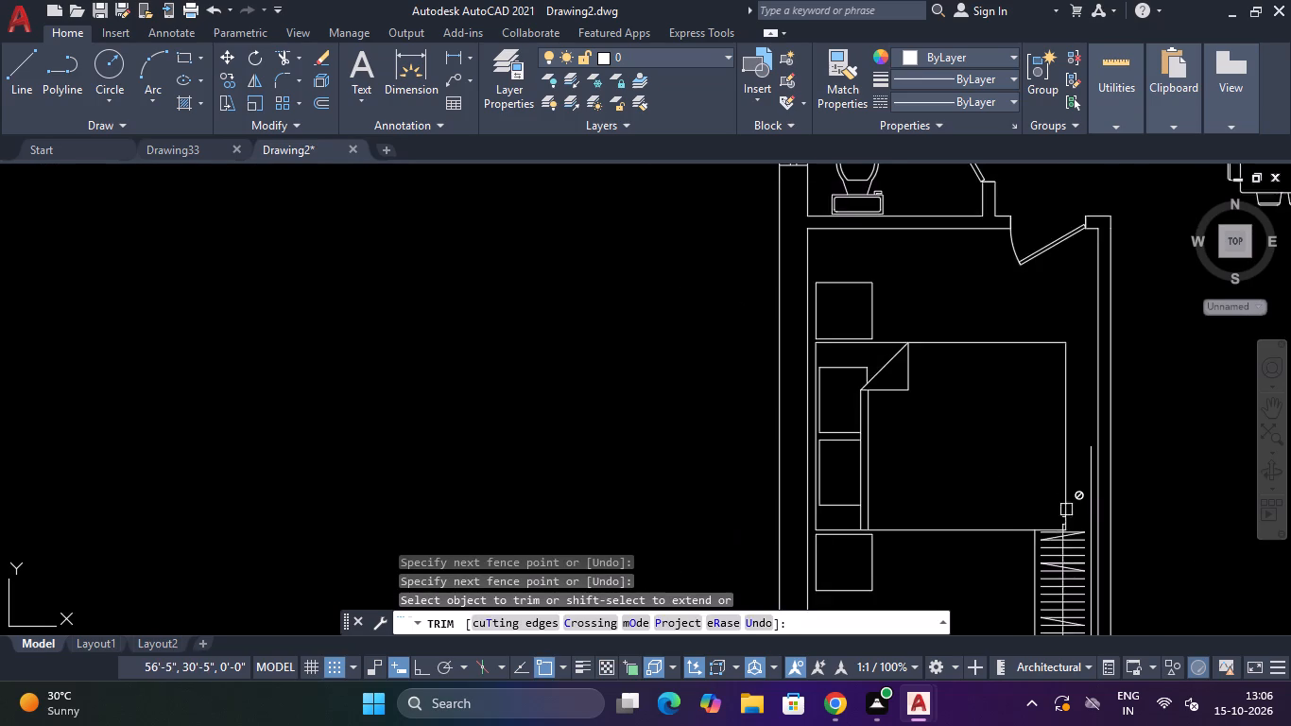
scroll(1057, 531, "up", 4)
left_click(1088, 414)
left_click(1094, 451)
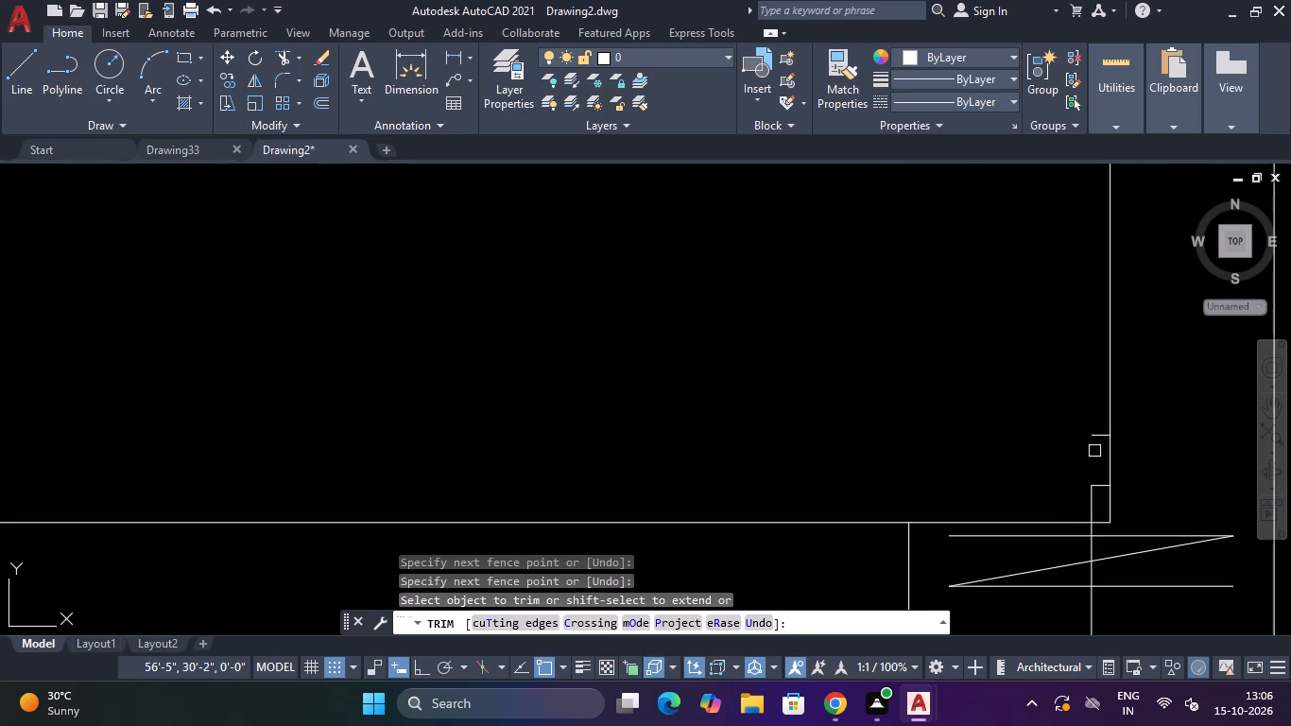
left_click(1101, 451)
left_click(1106, 419)
left_click(1136, 457)
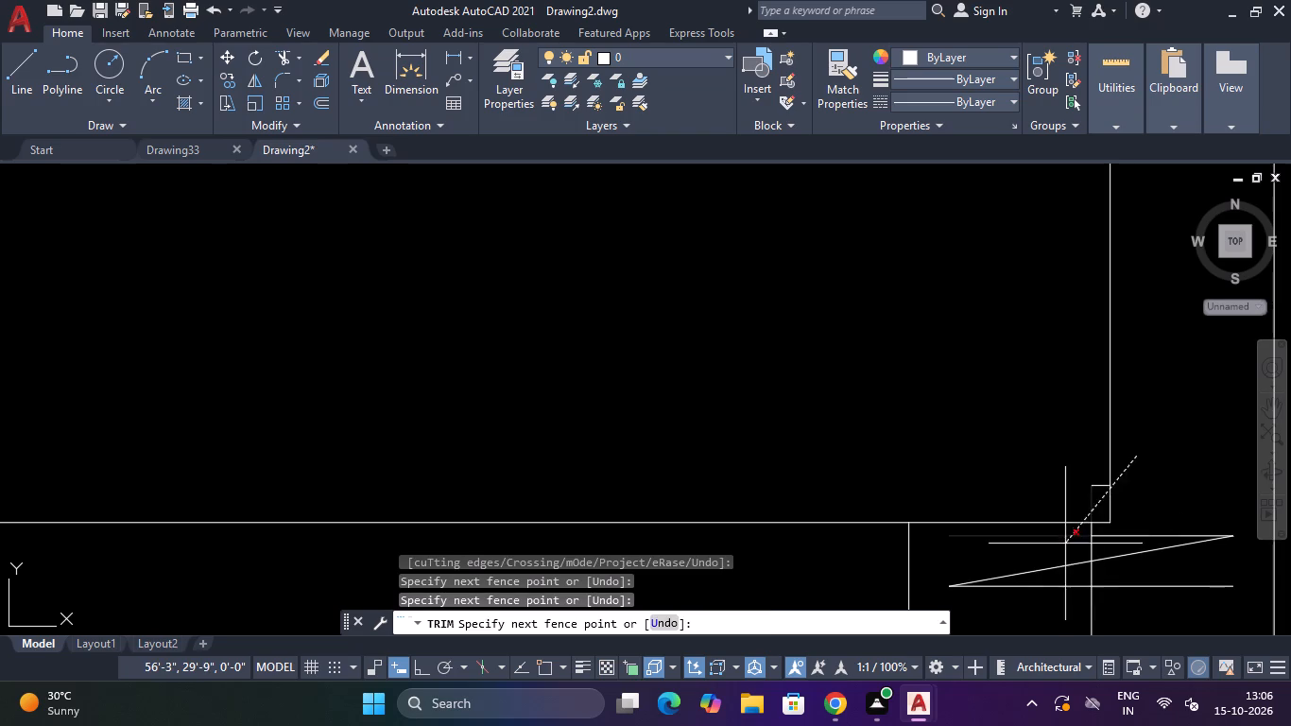
left_click(1065, 544)
left_click(1089, 505)
left_click(1102, 475)
scroll(1102, 458, "down", 4)
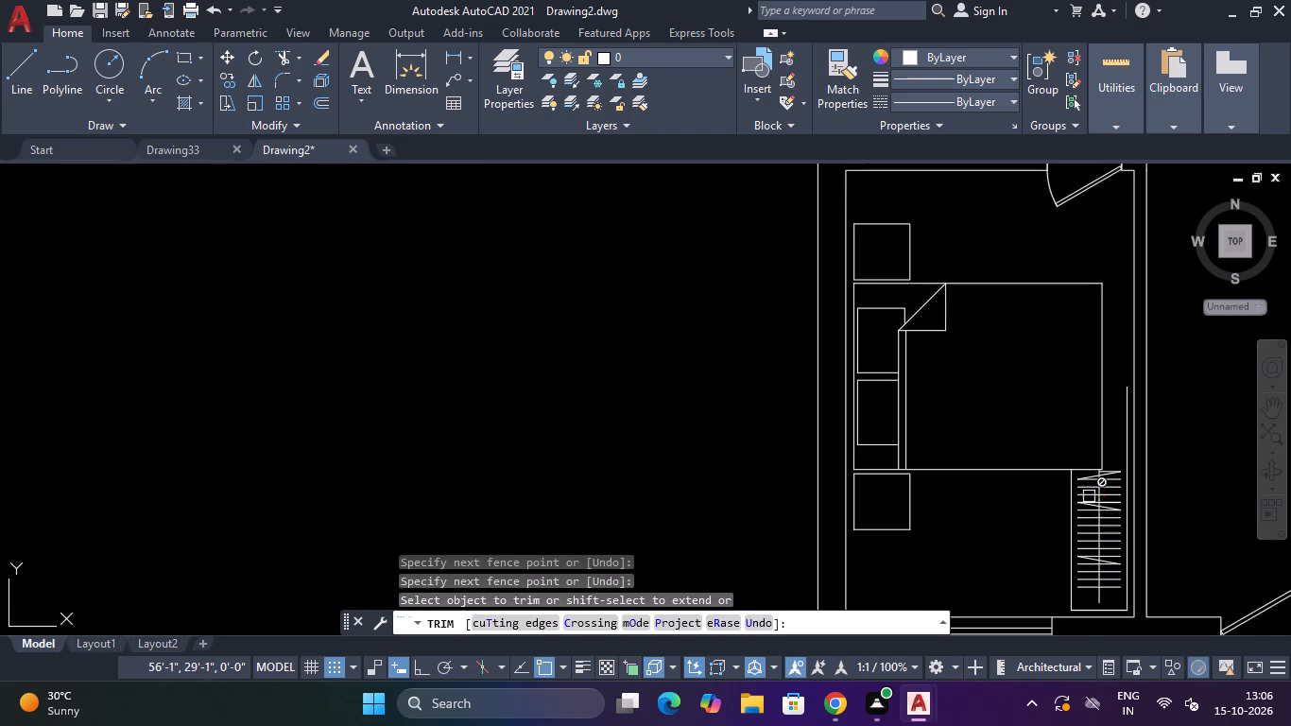
Trim away the wardrobe's topmost rungs, first diagonal and centre-line stub just below the bed's bottom edge.
scroll(1089, 476, "up", 3)
left_click(1177, 423)
left_click(1167, 495)
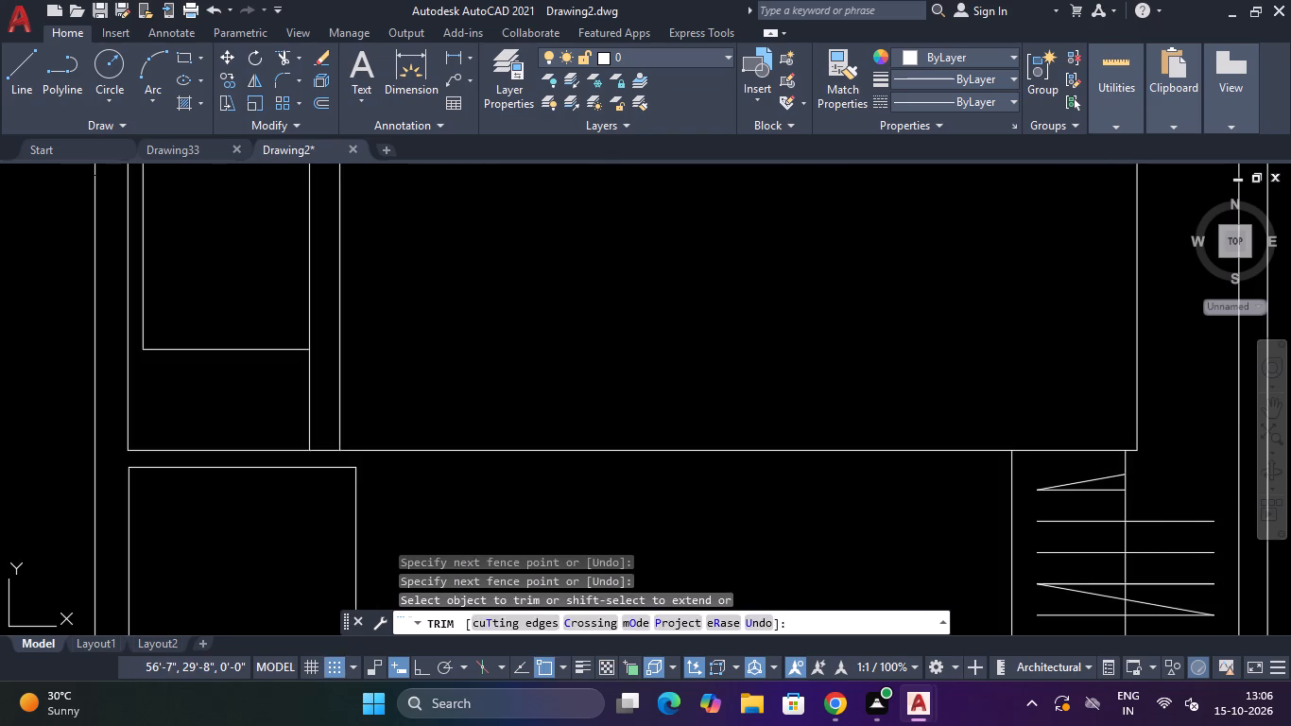
left_click(1162, 486)
left_click(1106, 501)
left_click(1105, 494)
left_click(1106, 468)
left_click(1112, 483)
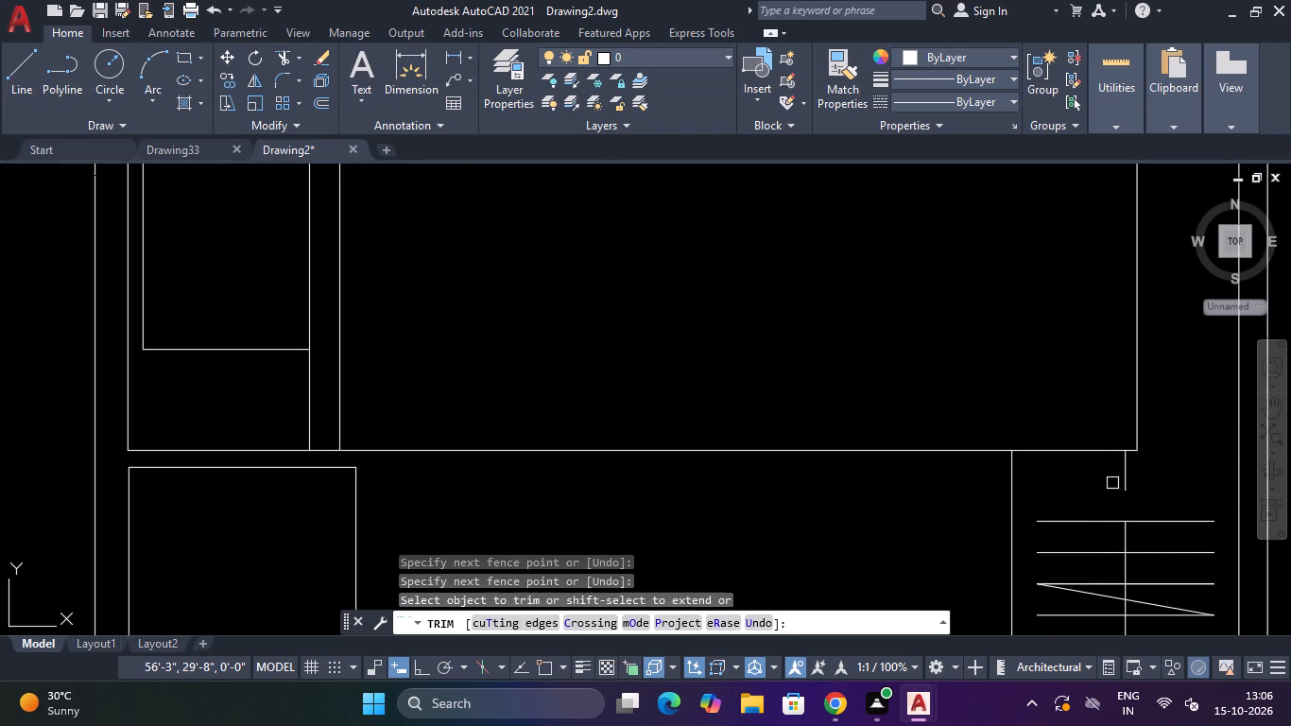
left_click_drag(1112, 483, 1133, 483)
left_click_drag(1174, 473, 1155, 473)
left_click(1109, 476)
left_click(1096, 479)
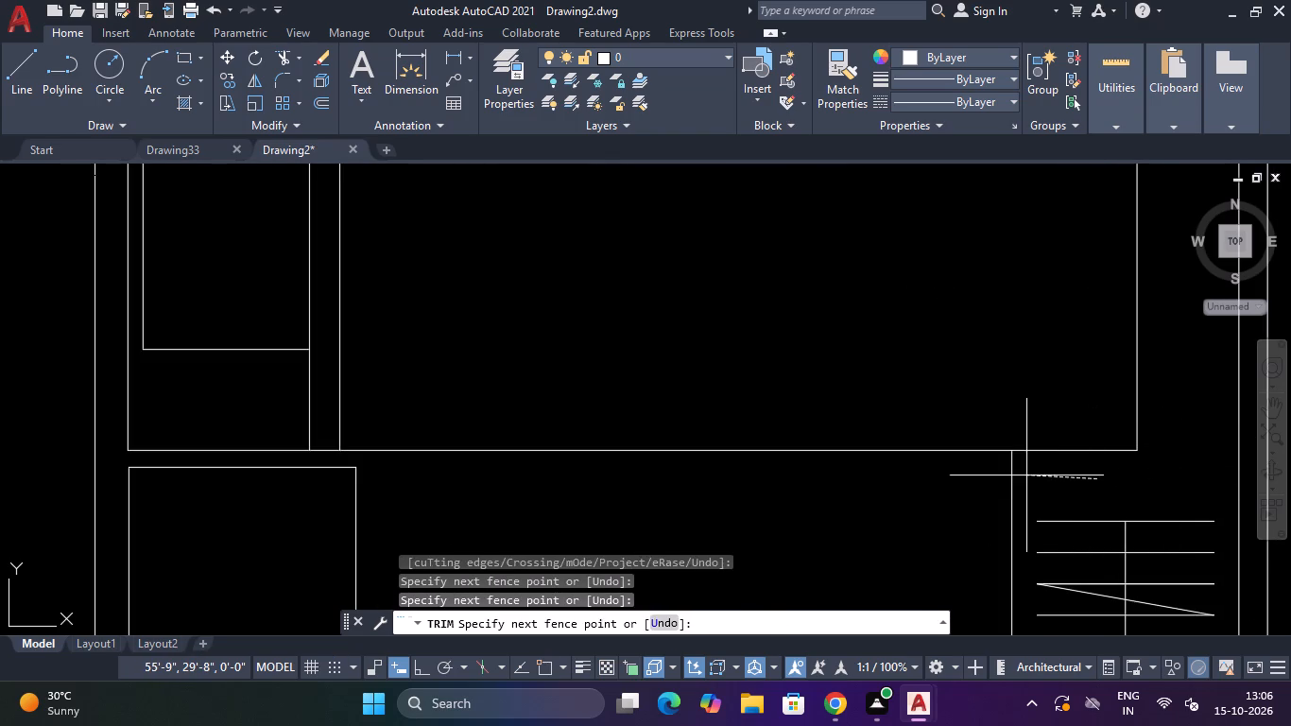
key("Escape")
Draw a horizontal line as the wardrobe's new top edge, between its left and right edges just above the remaining rungs.
type("L")
key("space")
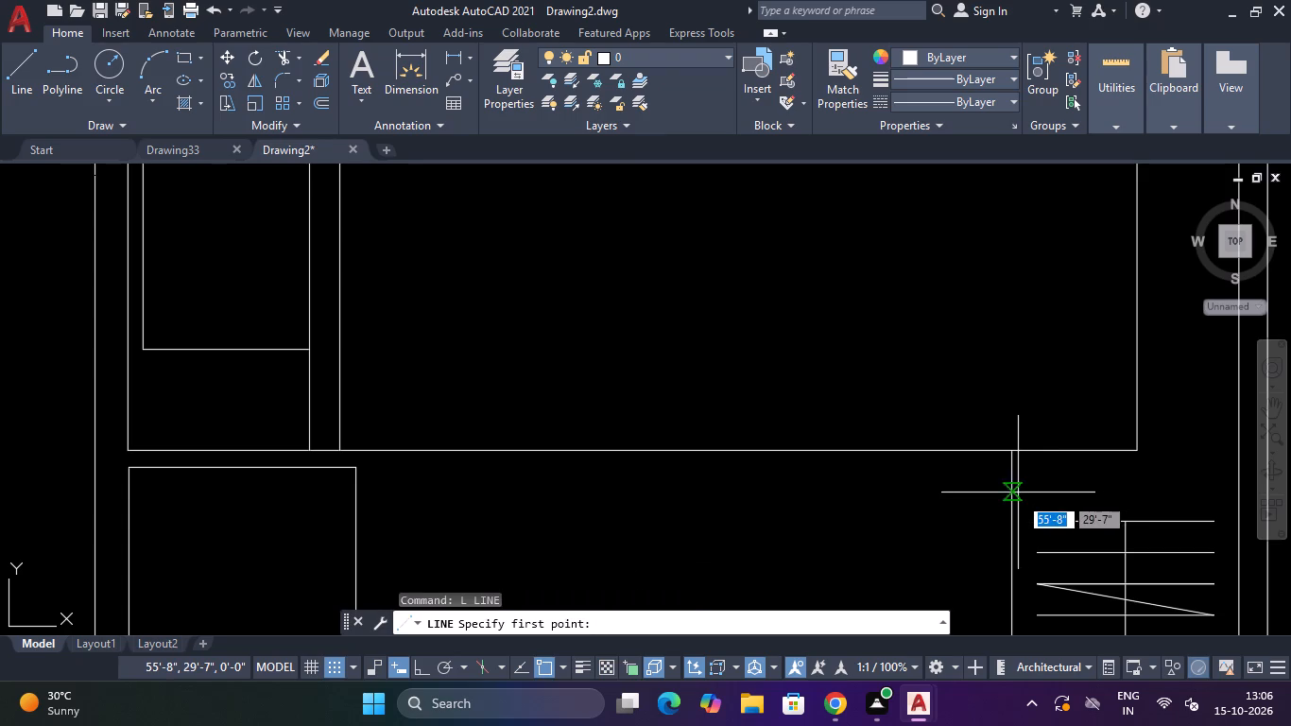
left_click(1013, 498)
left_click(1235, 493)
key("Escape")
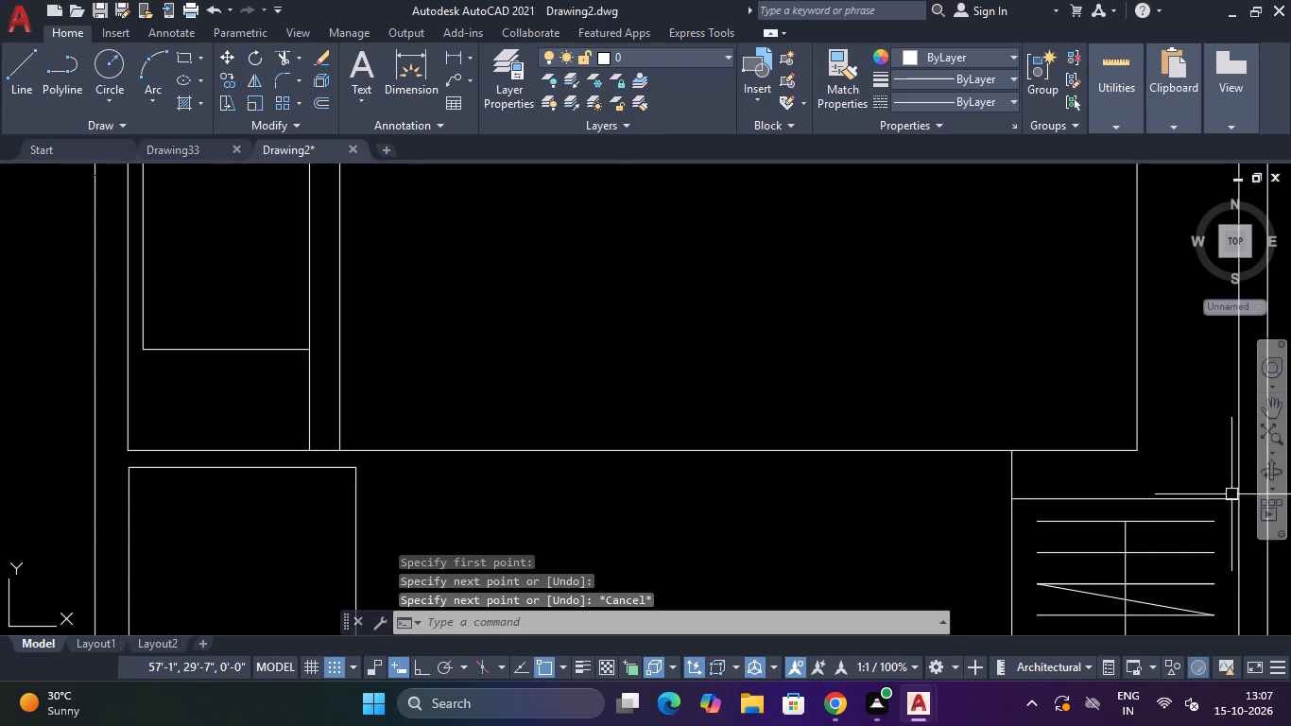
Trim the parts of the wardrobe's left and right edges that extend above its new top edge.
type("TR")
key("space")
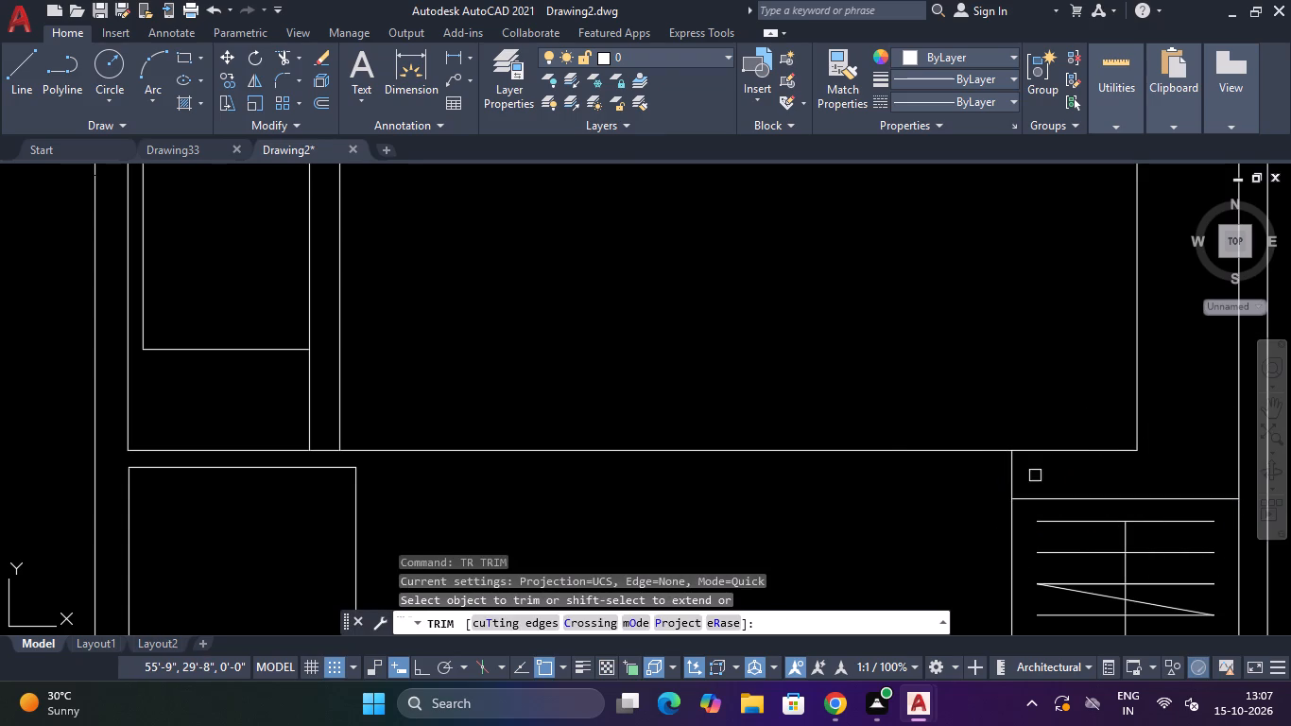
left_click_drag(1035, 475, 1022, 475)
left_click(891, 462)
scroll(893, 462, "down", 4)
scroll(903, 511, "up", 1)
key("Escape")
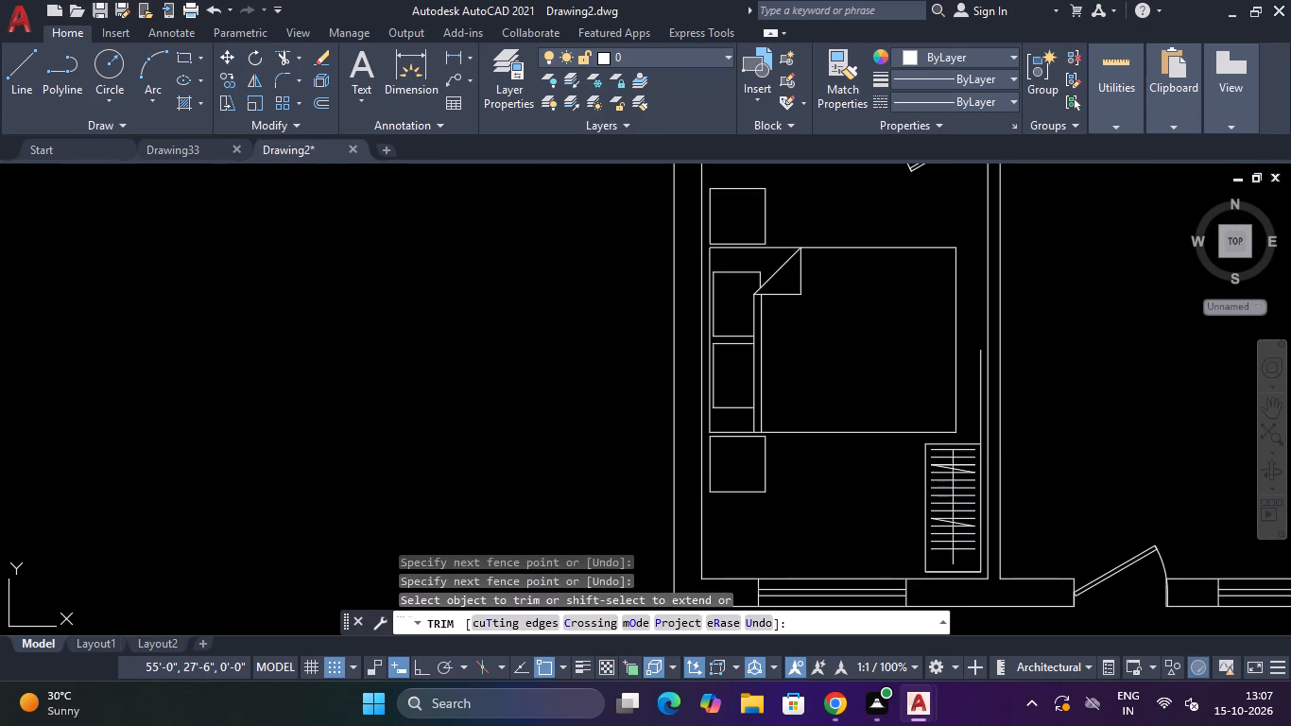
key("Escape")
scroll(977, 441, "up", 3)
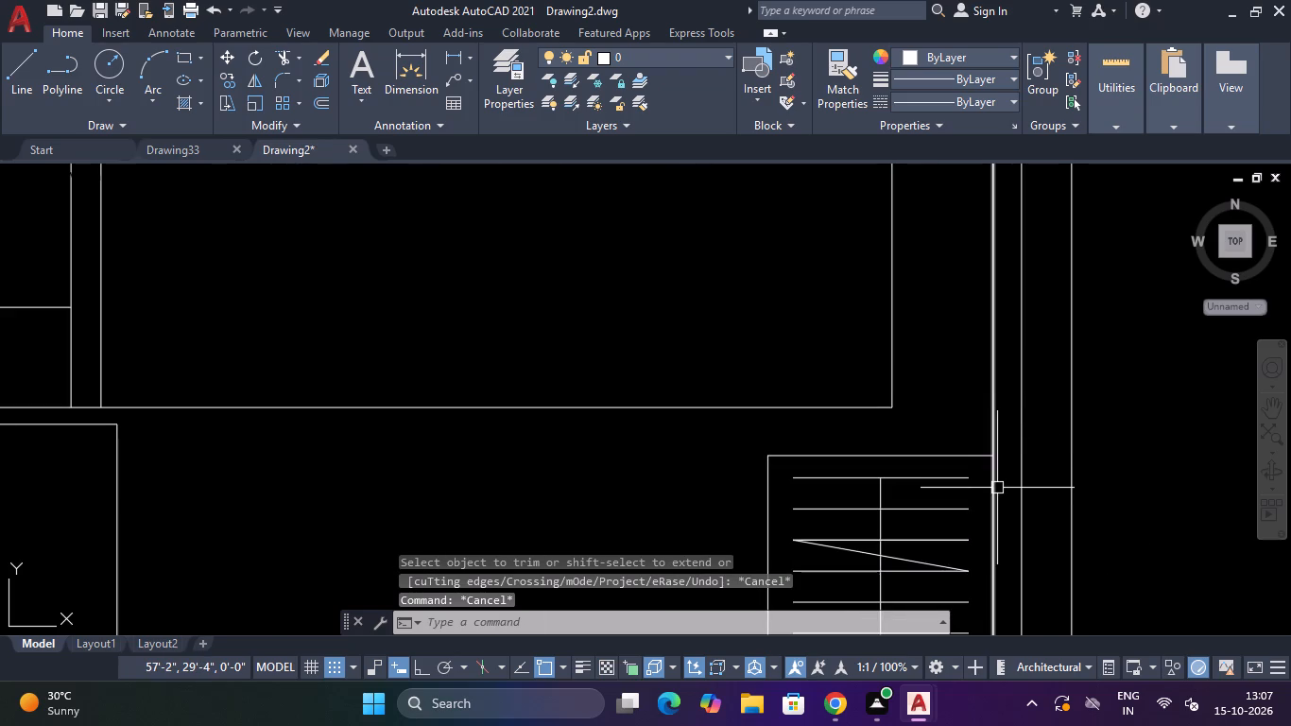
scroll(995, 404, "down", 1)
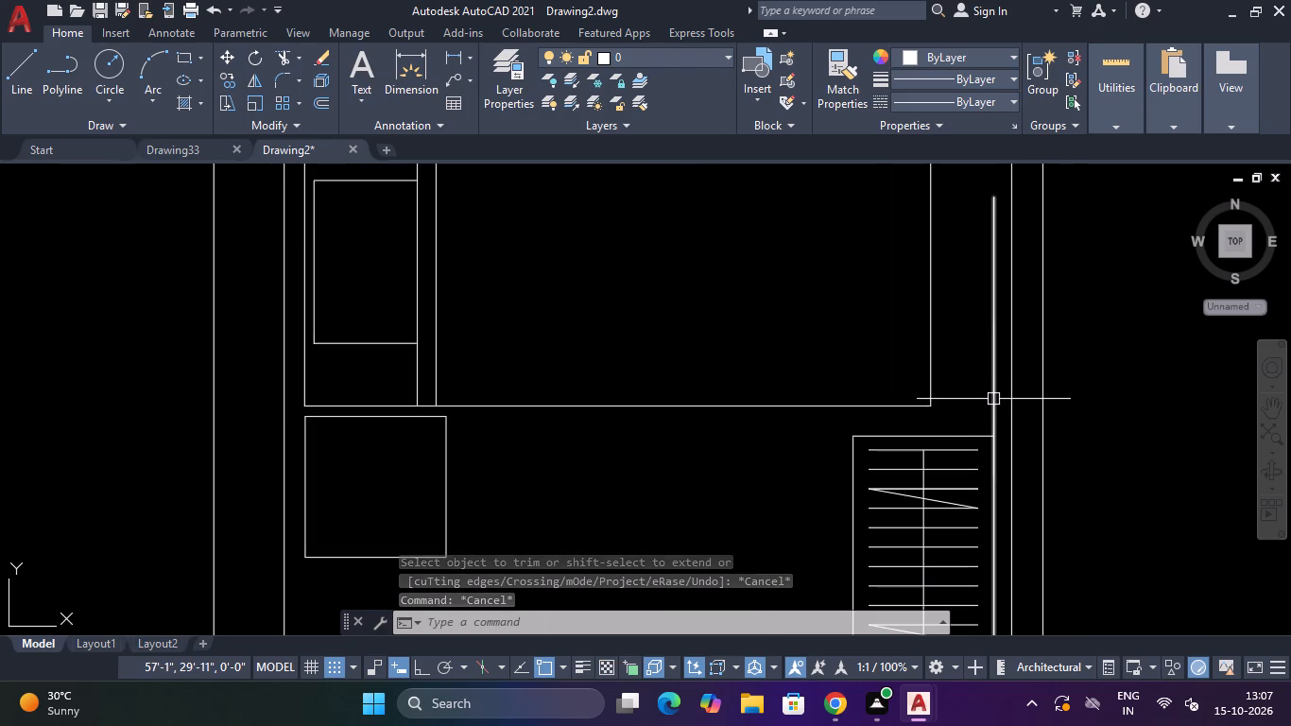
type("TR")
key("space")
left_click(993, 399)
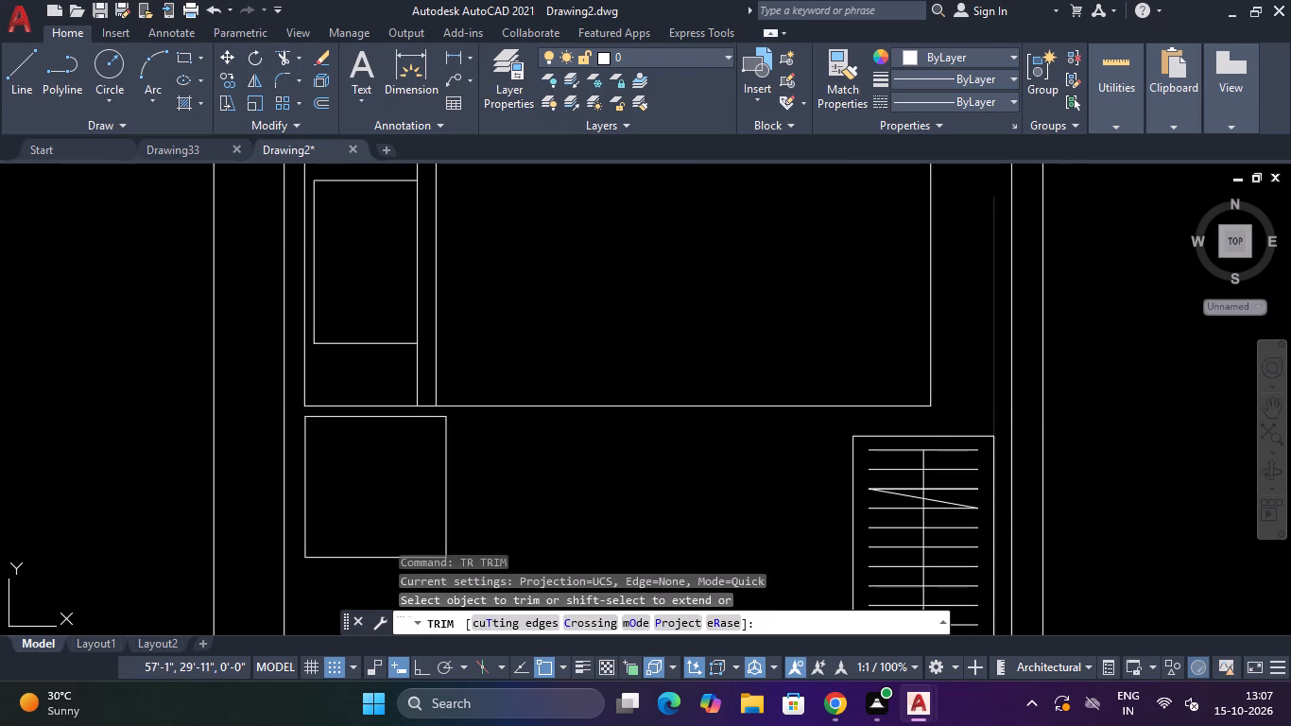
left_click(995, 384)
scroll(995, 382, "down", 4)
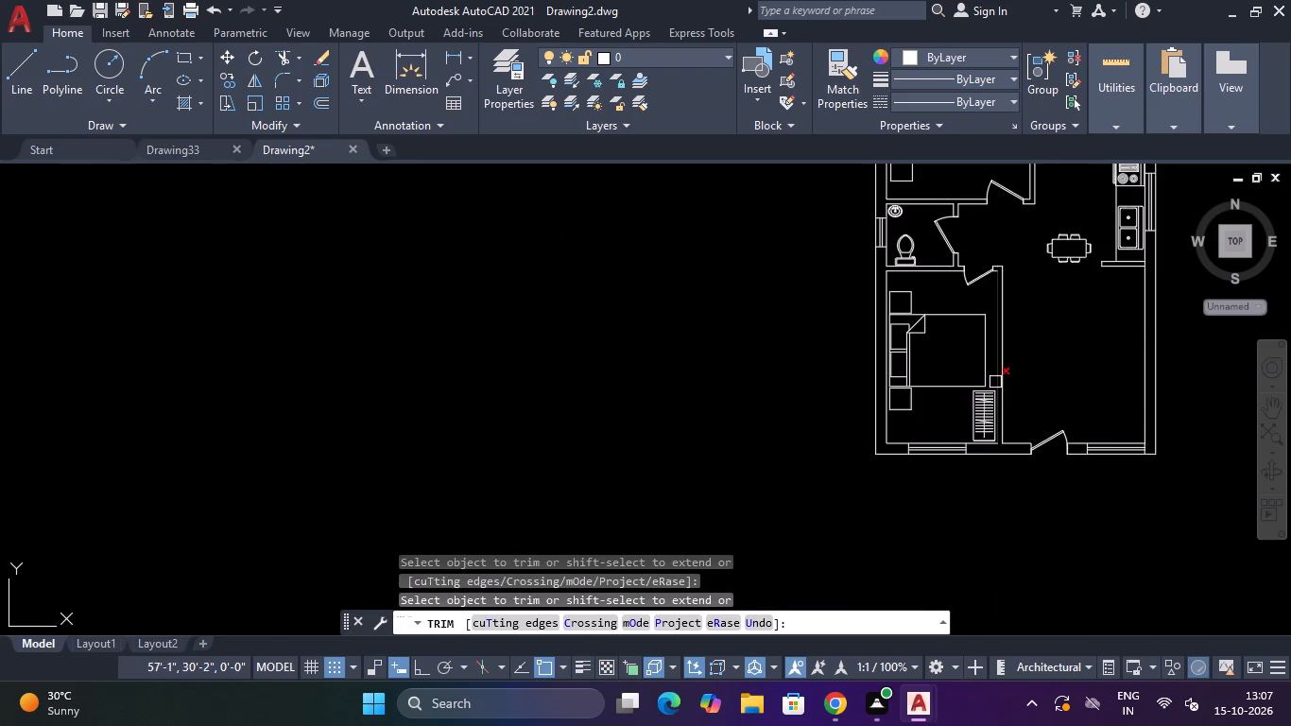
key("Escape")
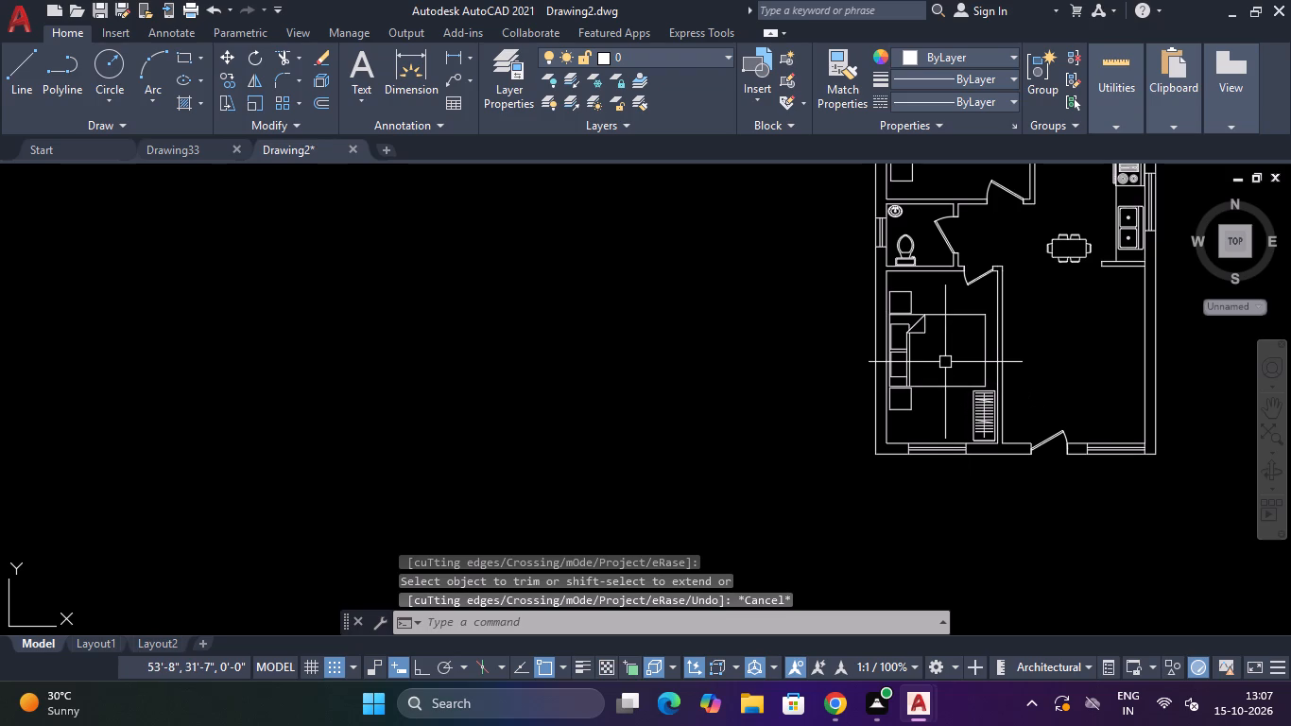
Open the lower bedroom's double bed block in the Block Editor.
scroll(945, 362, "down", 5)
scroll(926, 370, "up", 2)
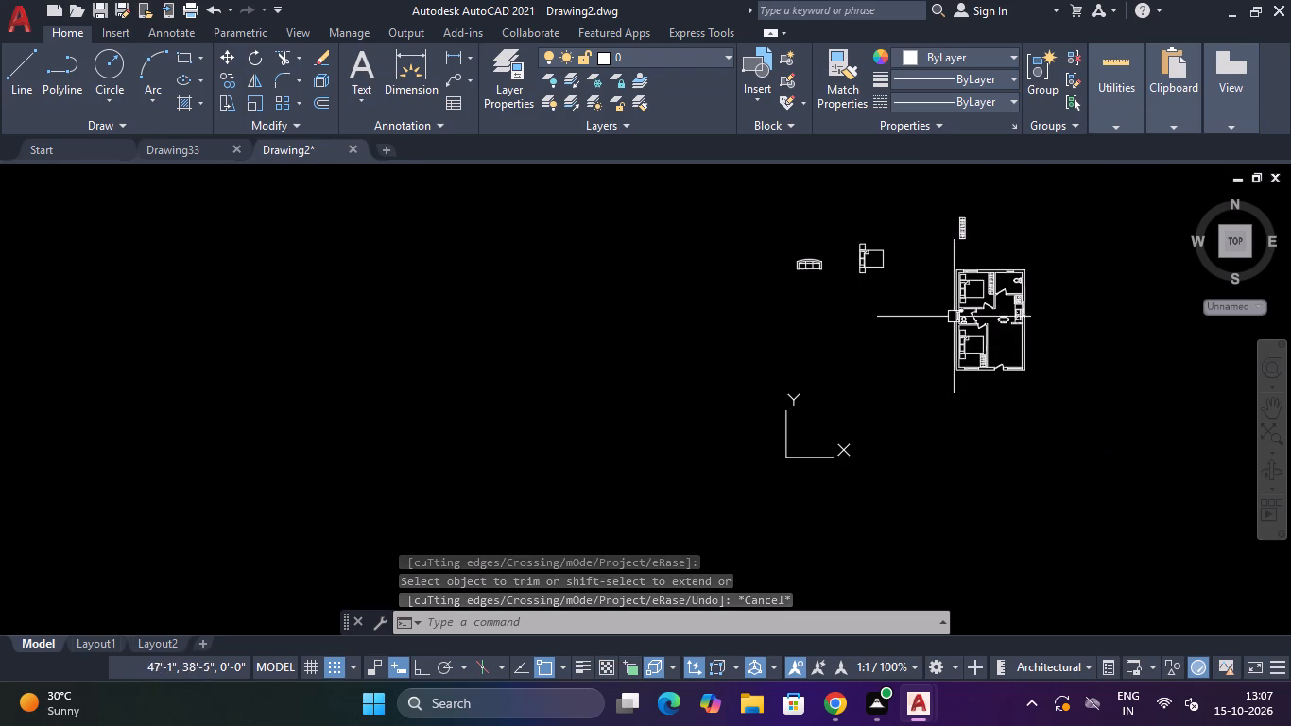
scroll(980, 285, "up", 2)
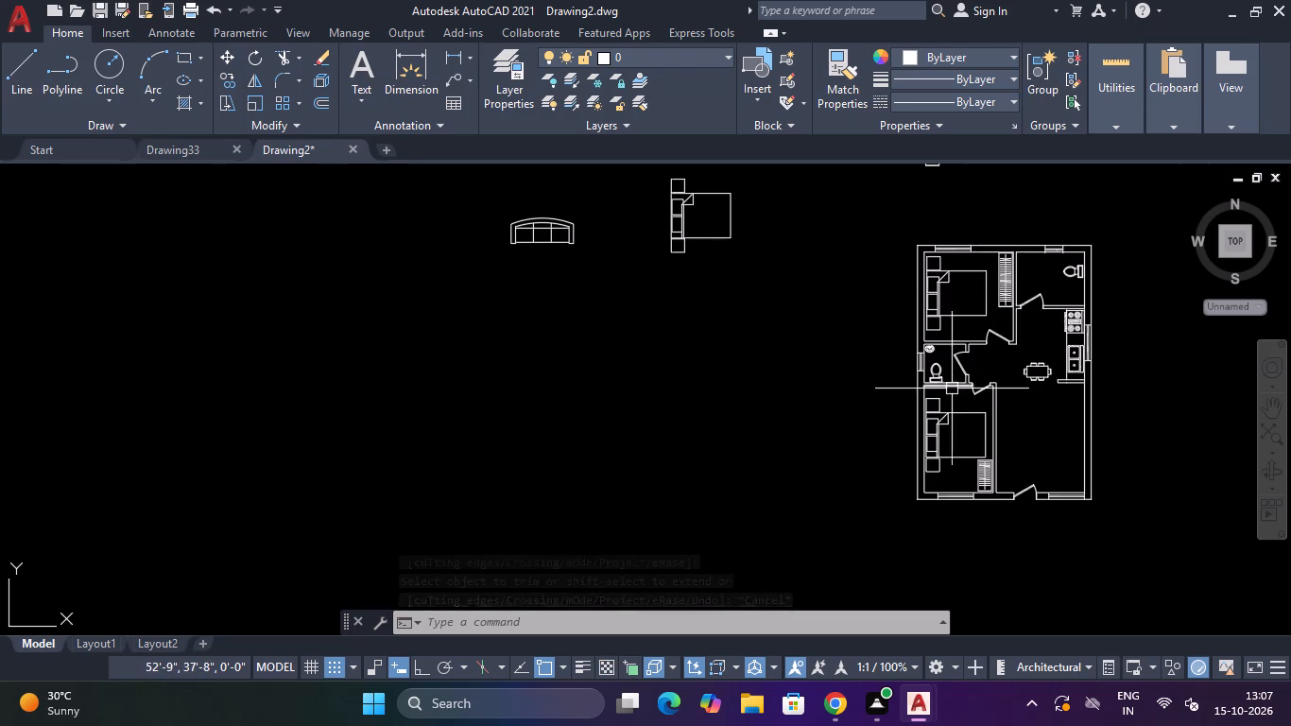
scroll(943, 397, "up", 2)
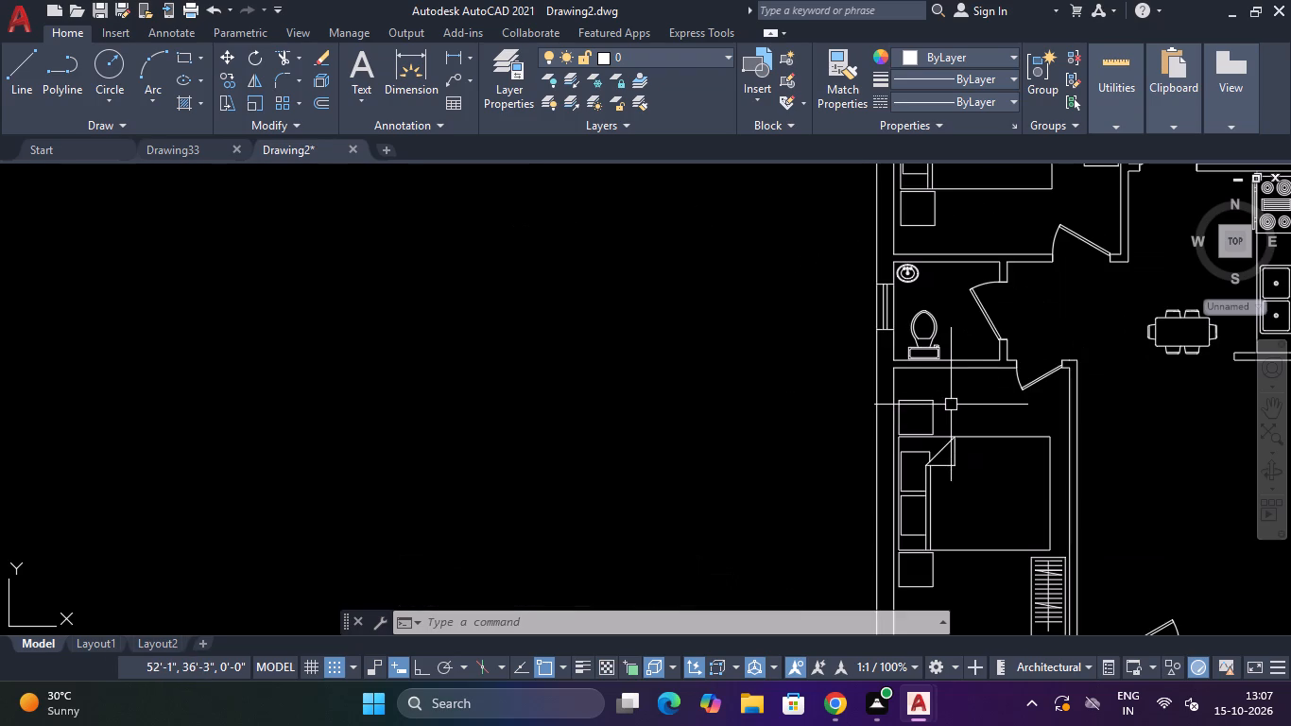
scroll(951, 405, "down", 2)
scroll(951, 404, "up", 2)
scroll(951, 402, "down", 3)
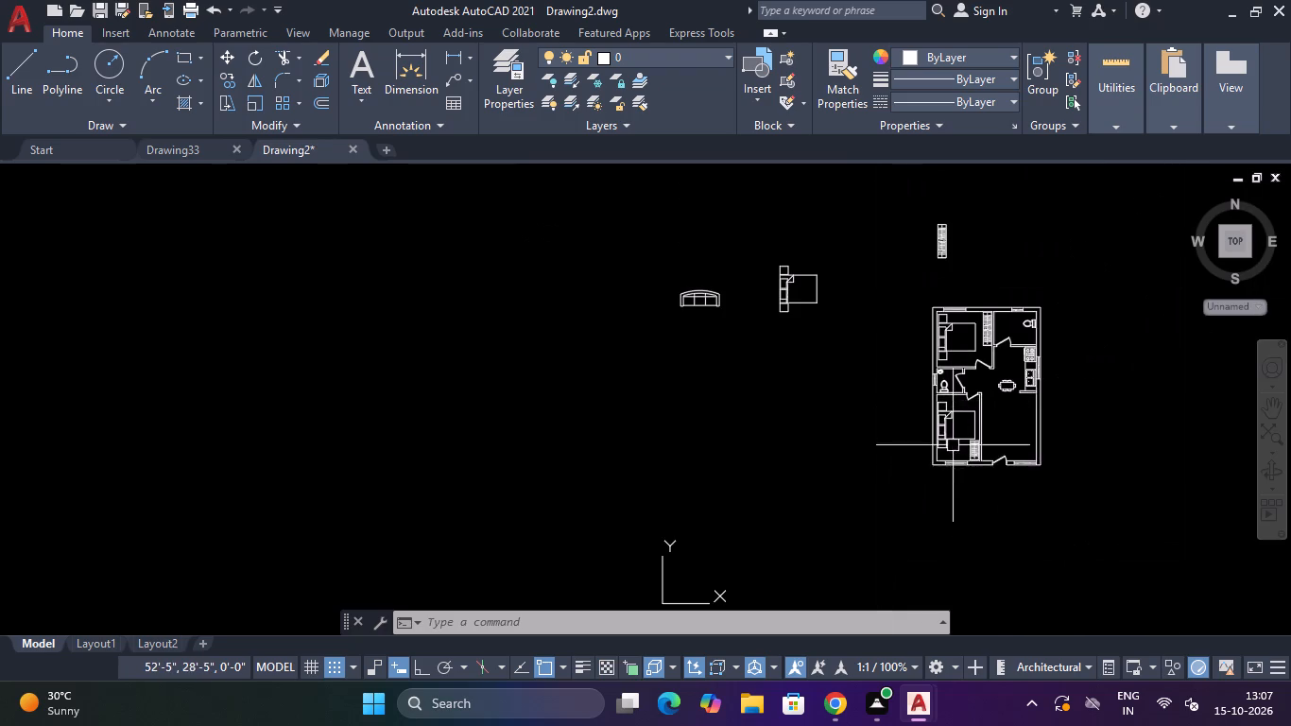
scroll(952, 441, "up", 3)
double_click(923, 406)
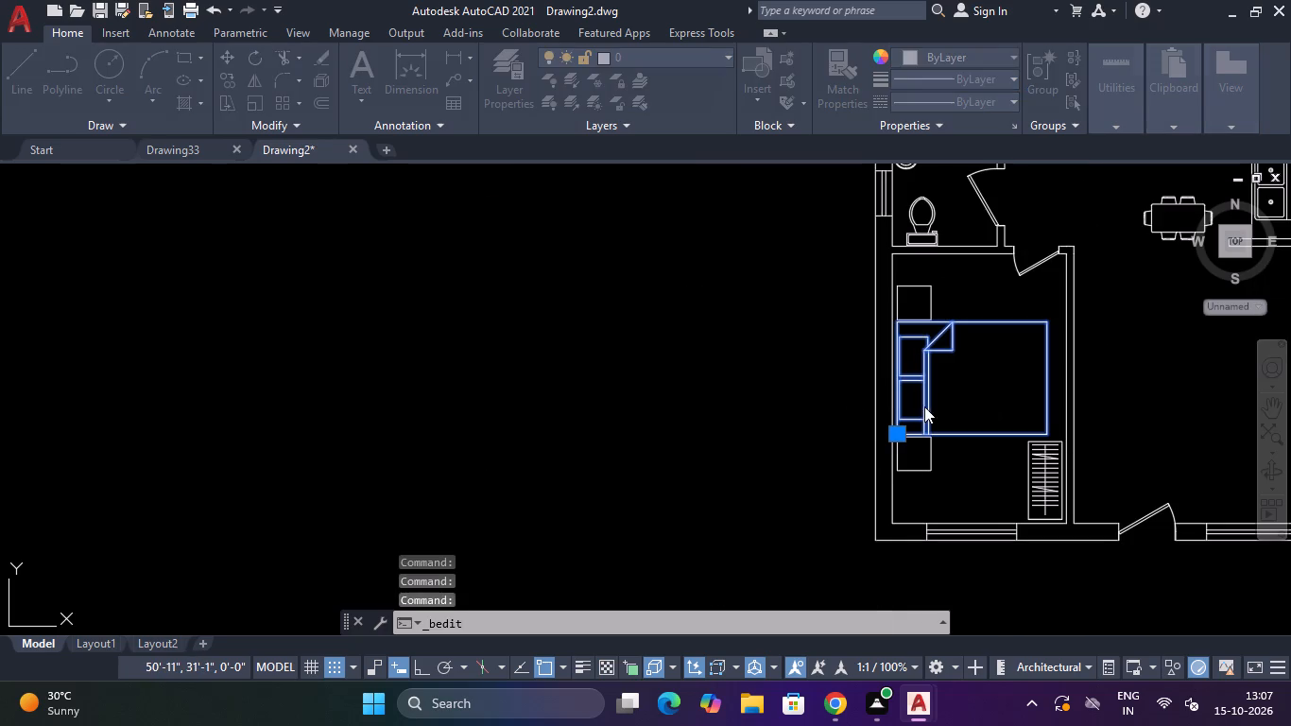
left_click(611, 473)
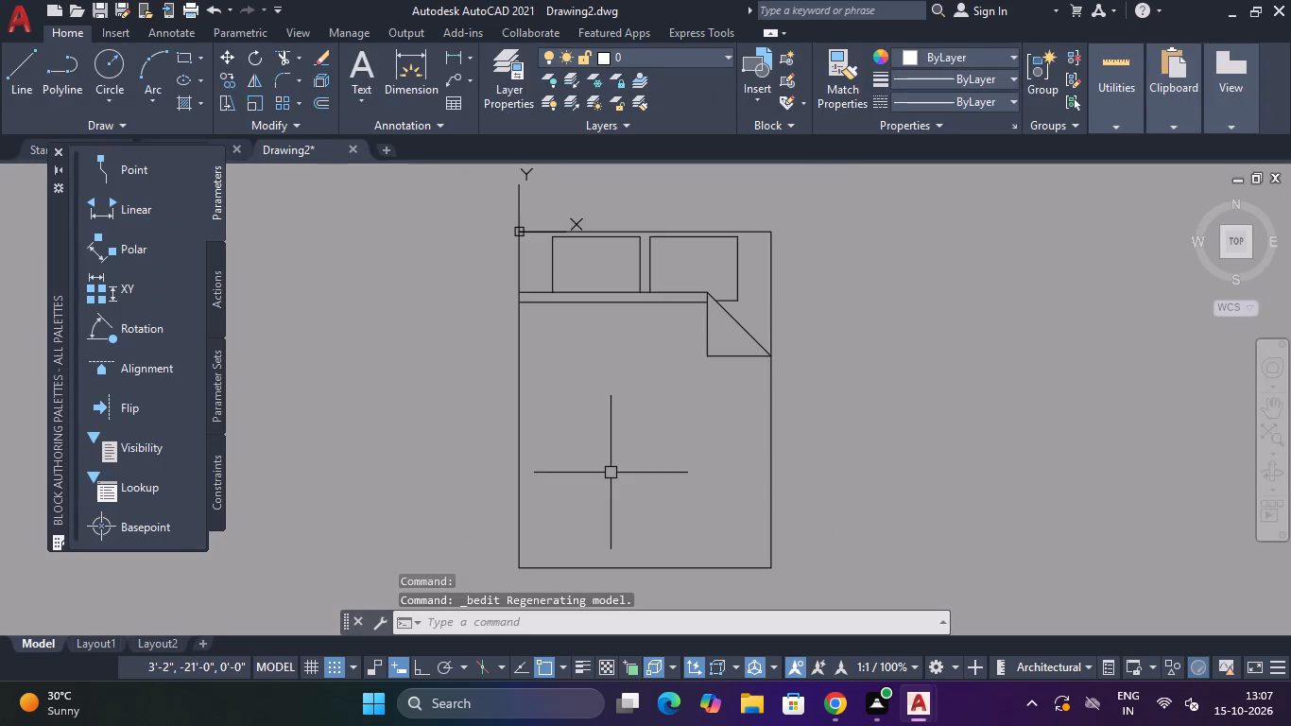
Erase the two horizontal sheet lines below the pillows and the folded-corner triangle from the bed block.
scroll(666, 298, "up", 4)
left_click_drag(656, 297, 641, 307)
left_click(595, 360)
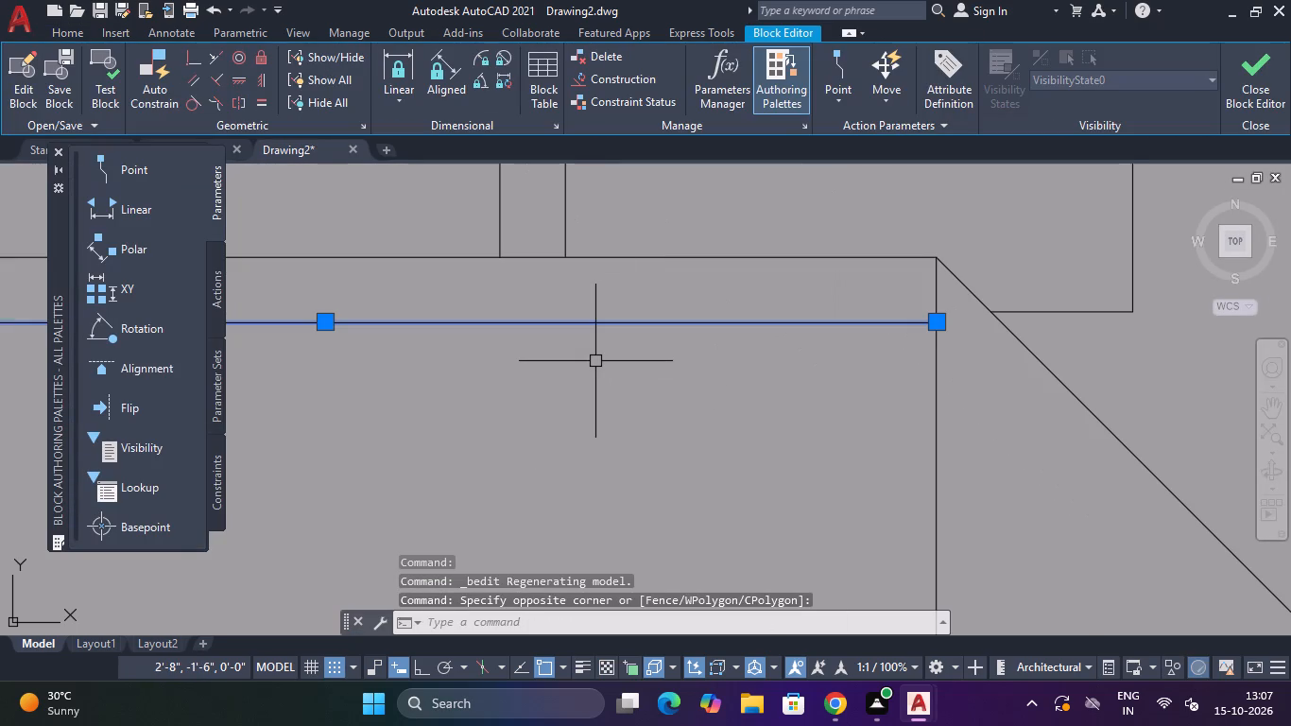
key("Delete")
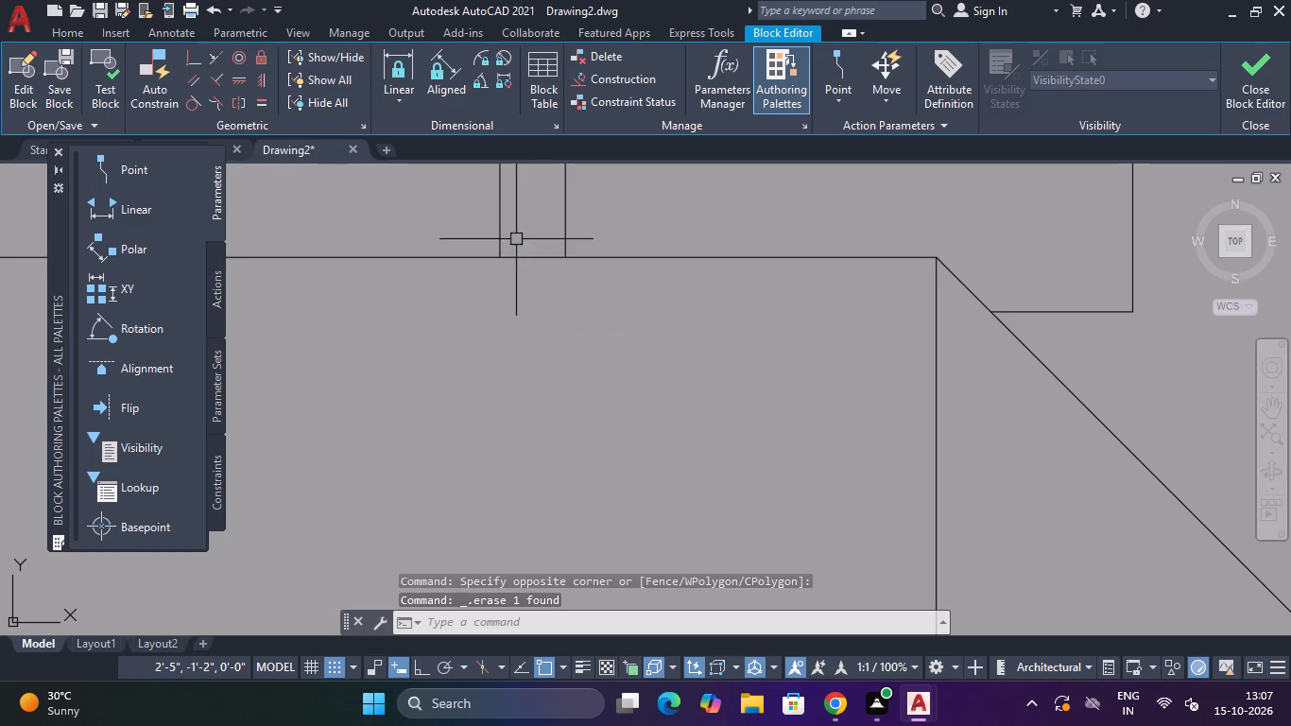
left_click(516, 239)
left_click(508, 265)
key("Delete")
scroll(508, 265, "down", 5)
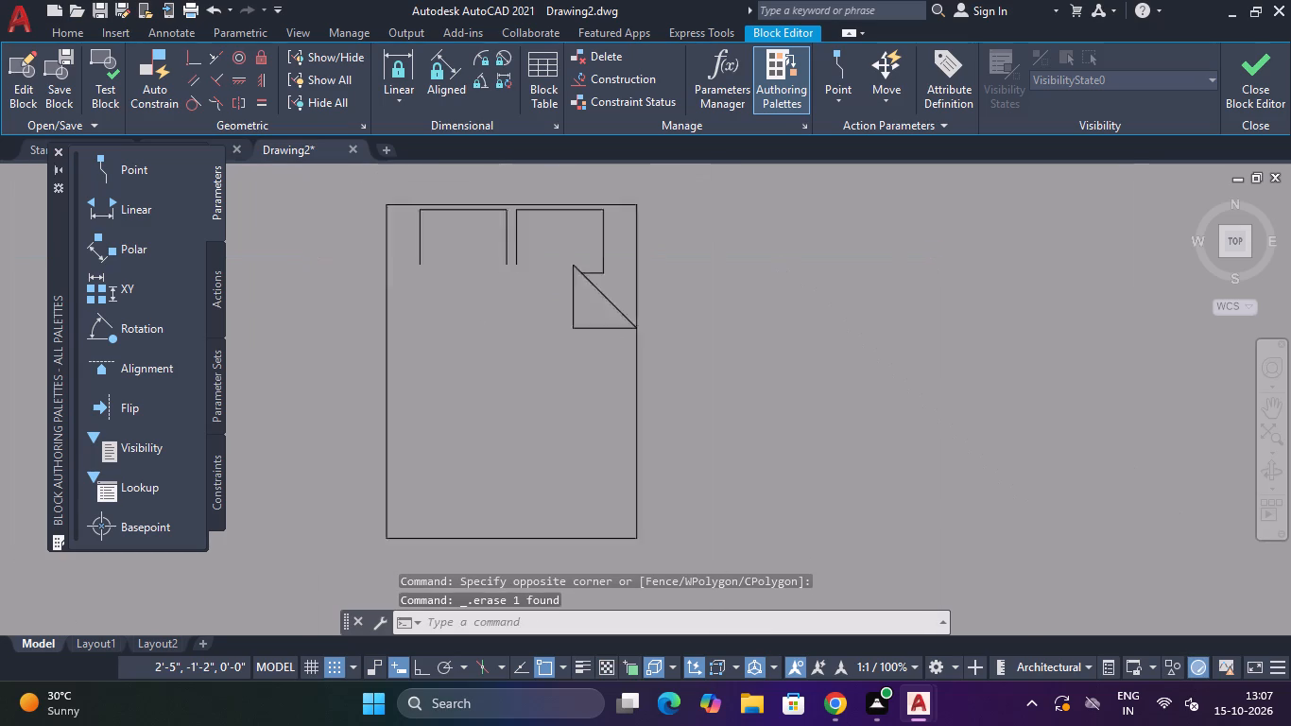
scroll(575, 279, "up", 3)
left_click(575, 279)
left_click(458, 421)
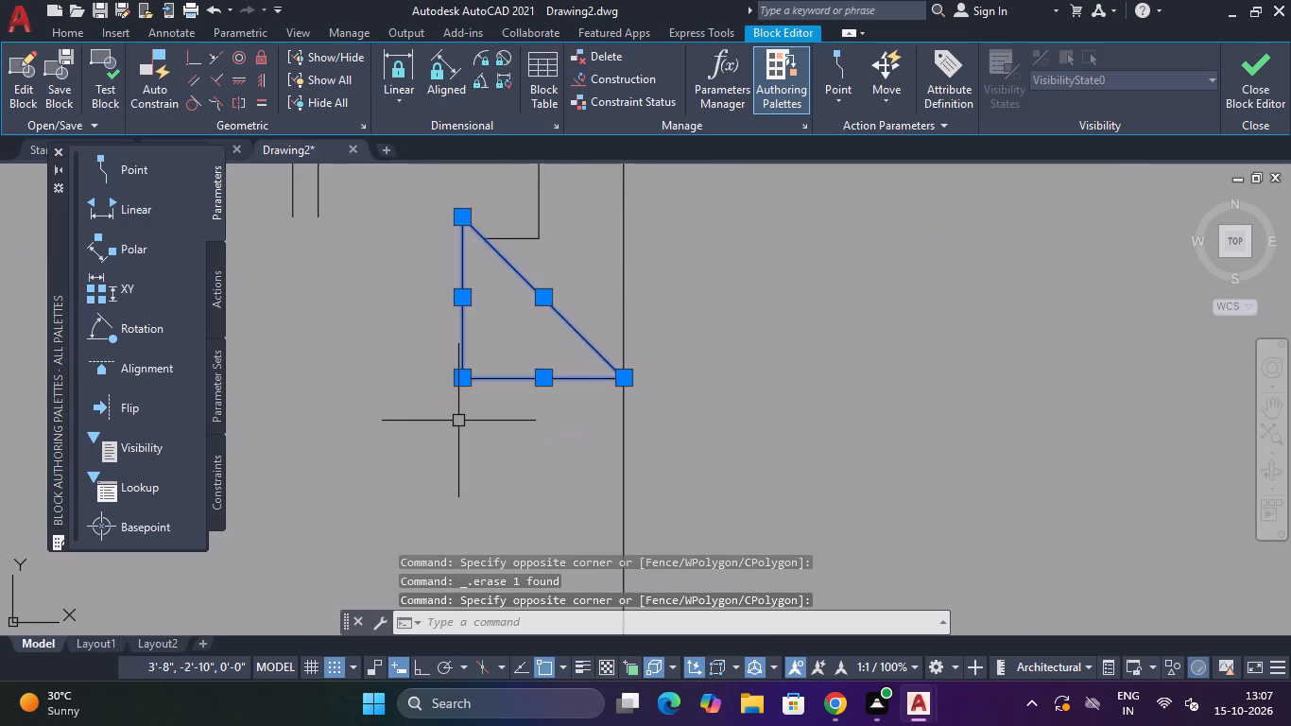
key("Delete")
scroll(448, 423, "down", 3)
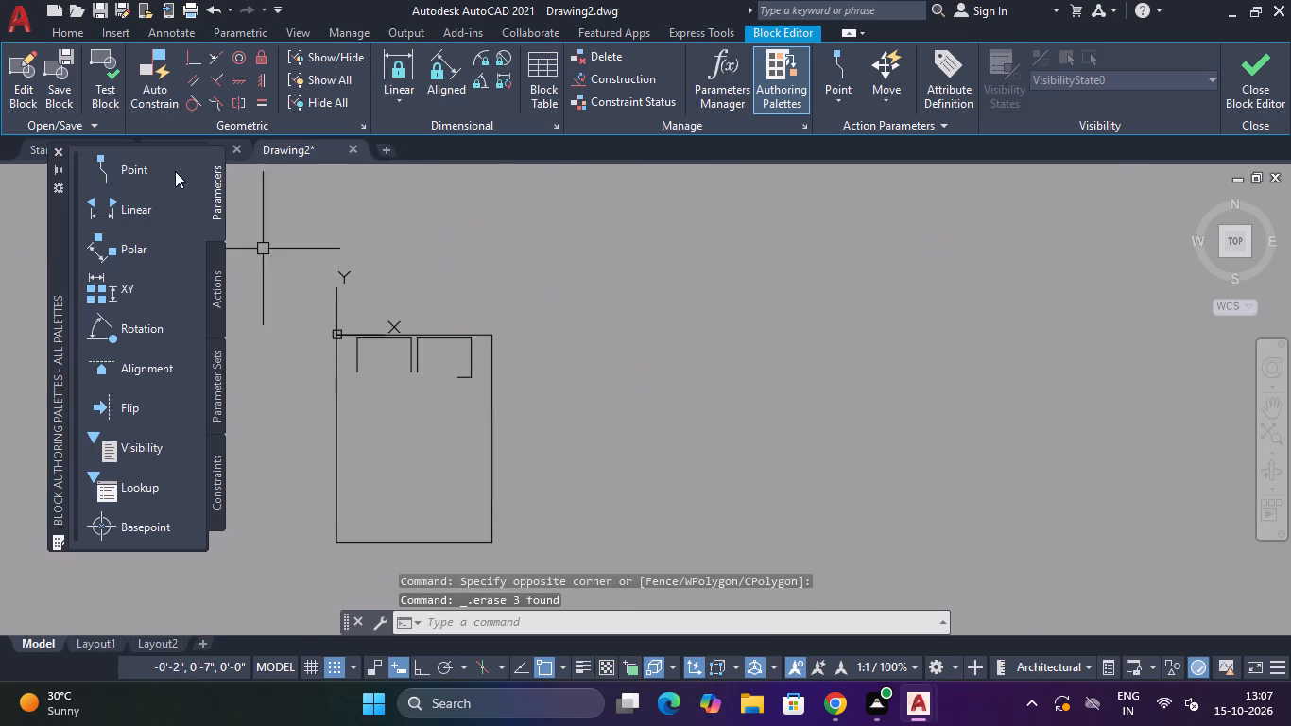
Draw a three-point arc about 5' wide from the bed's left edge, through the pillows' lower end, to its right edge.
left_click(78, 37)
left_click(136, 69)
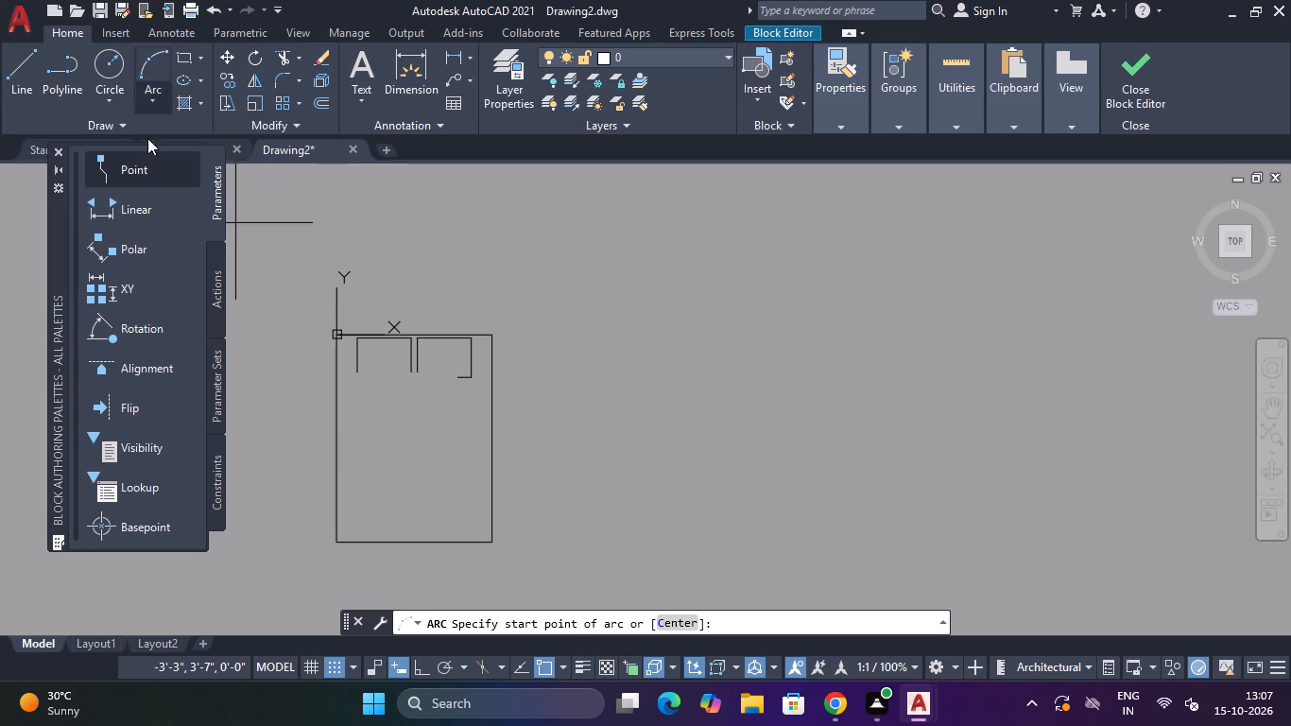
left_click(335, 389)
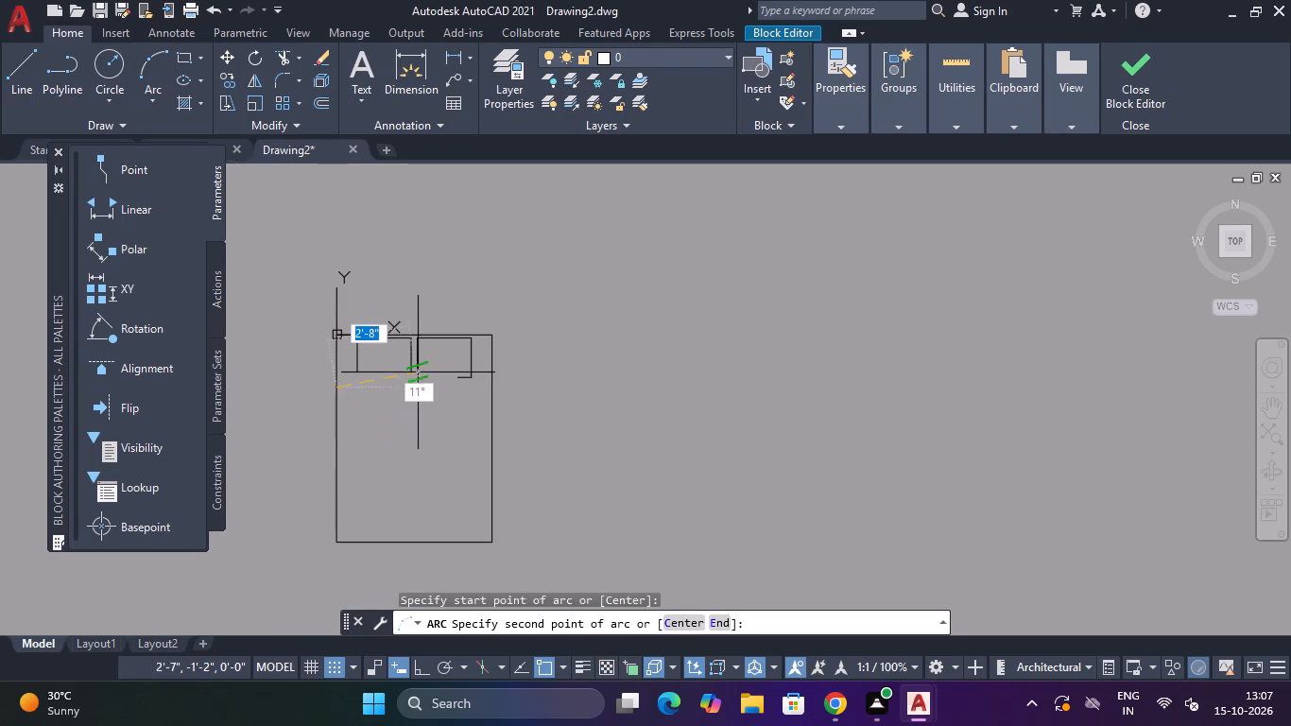
scroll(416, 367, "up", 4)
left_click(410, 372)
scroll(413, 381, "down", 3)
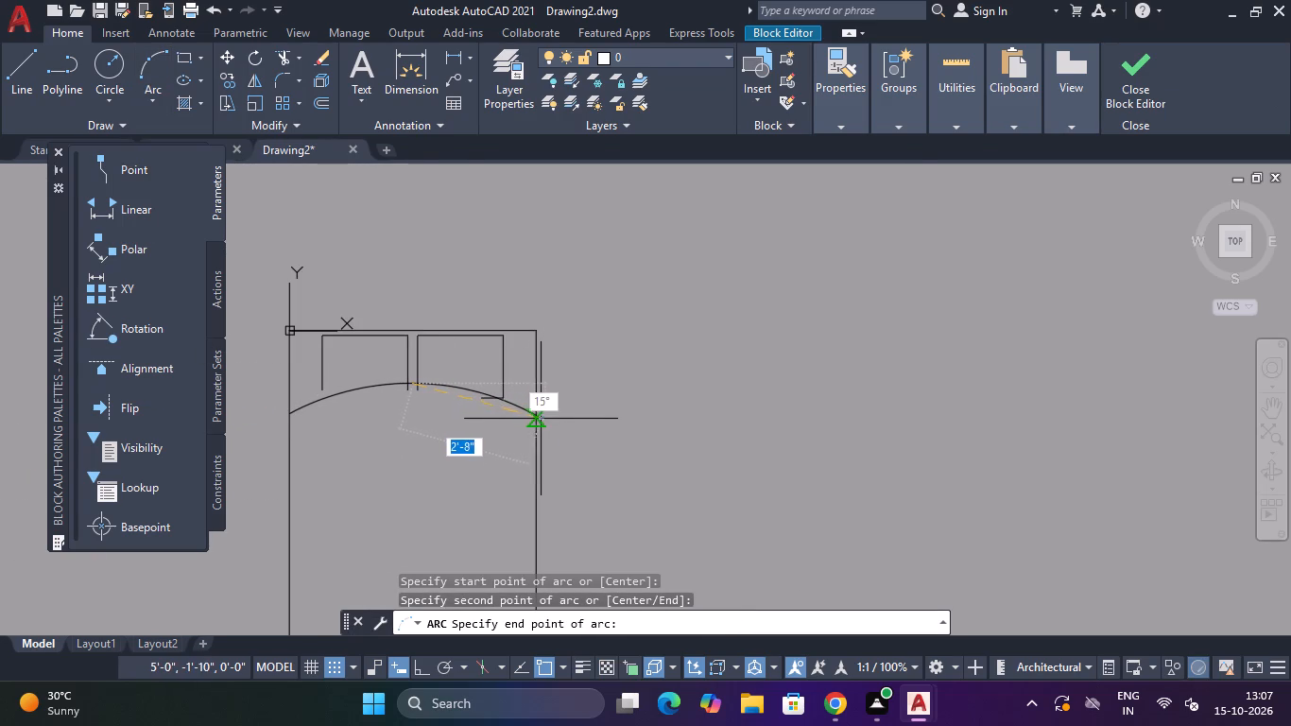
left_click(535, 419)
key("Escape")
Draw a horizontal line about 5'-7" long from the arc's right end to just past the bed's left edge, with Ortho on.
type("L")
key("space")
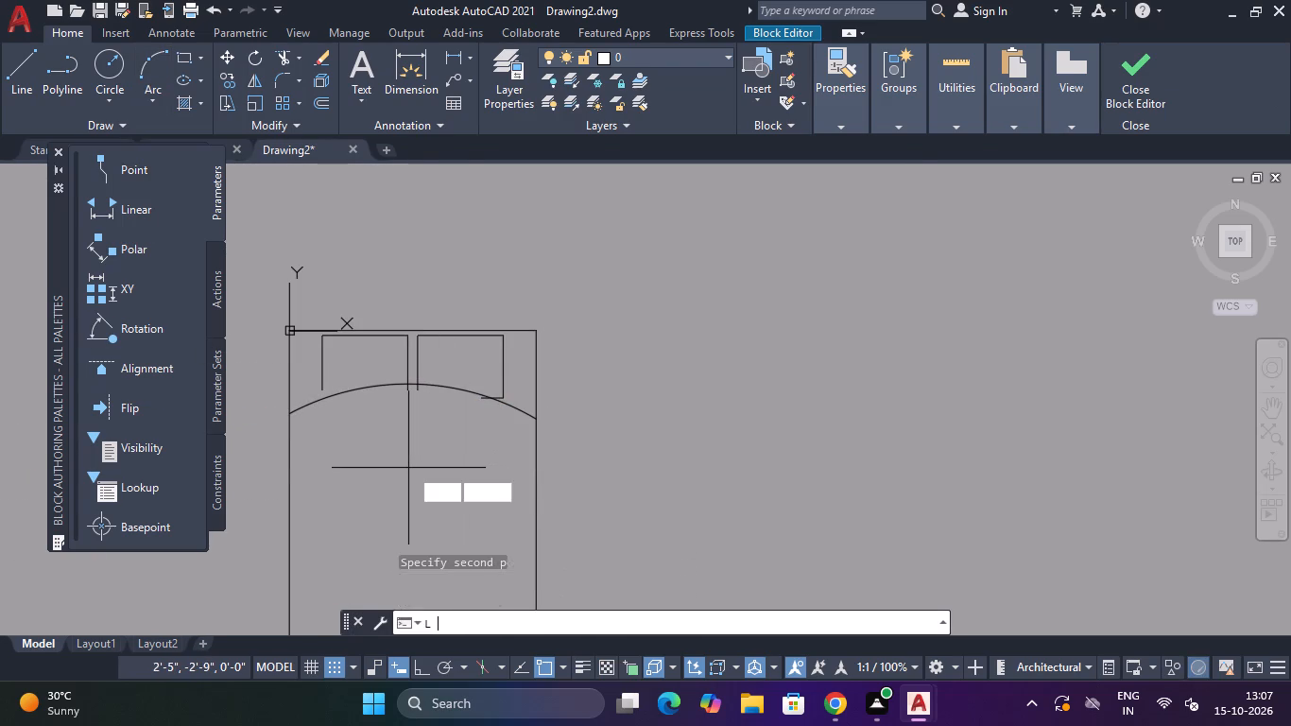
left_click(538, 422)
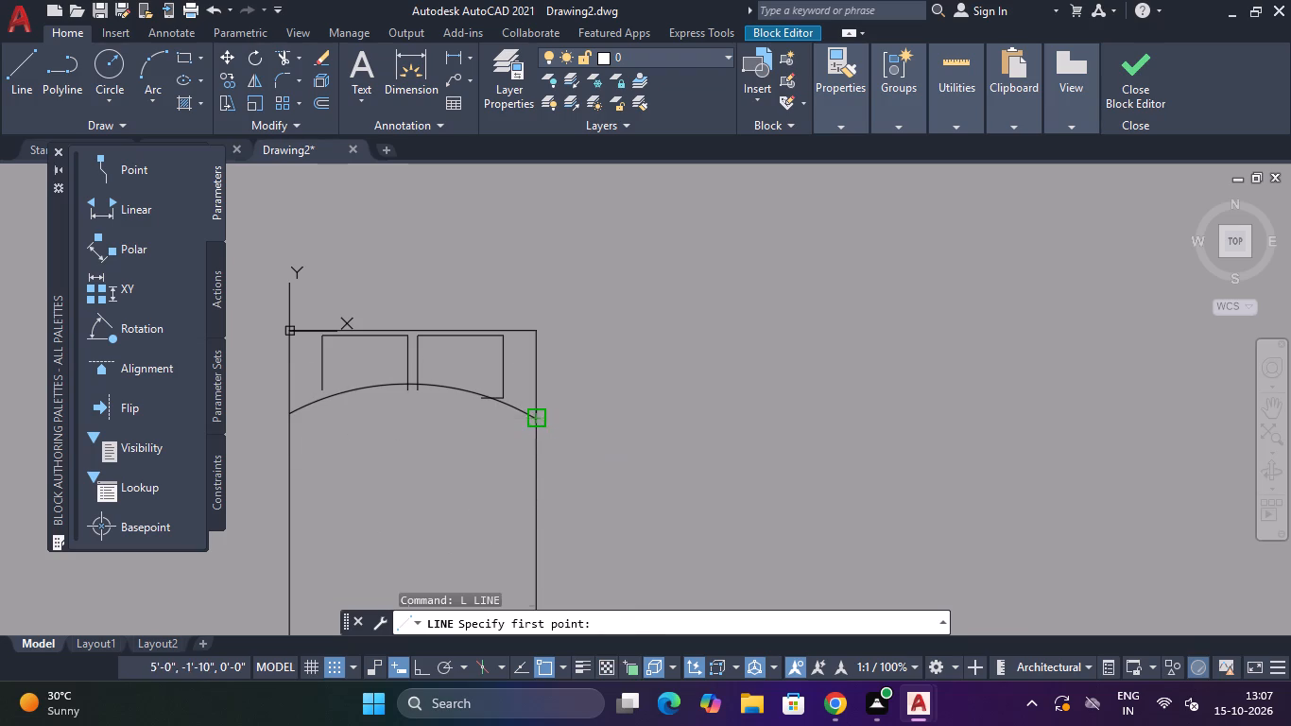
key("F8")
left_click(261, 426)
key("Escape")
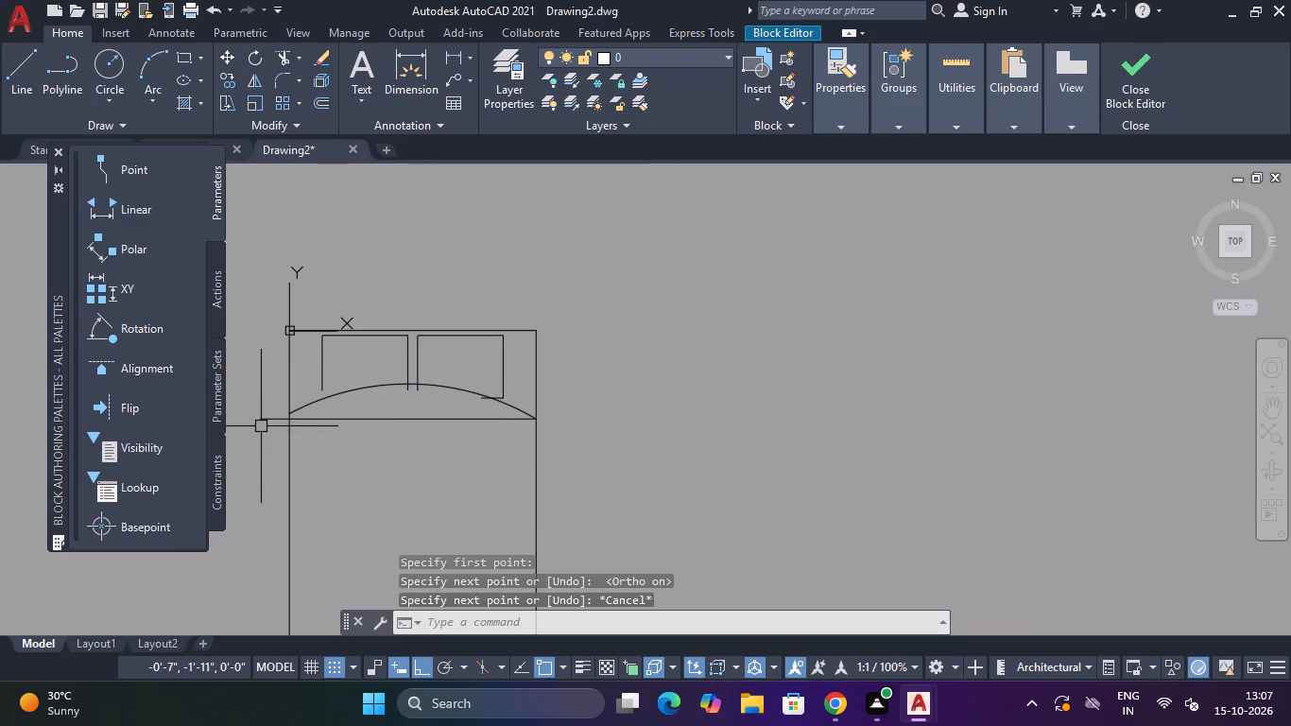
Stretch the arc's left endpoint down to where the horizontal line meets the bed's left edge.
left_click(312, 406)
scroll(295, 418, "up", 6)
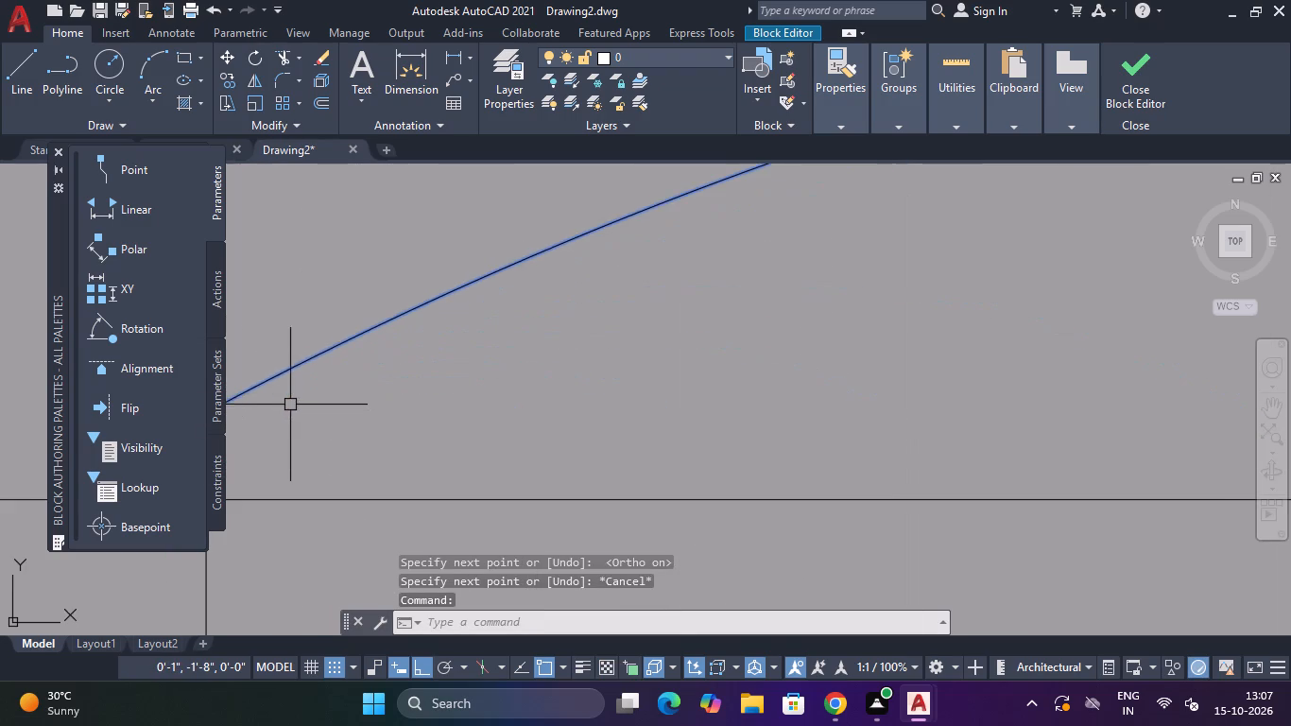
scroll(268, 397, "down", 3)
scroll(252, 396, "up", 2)
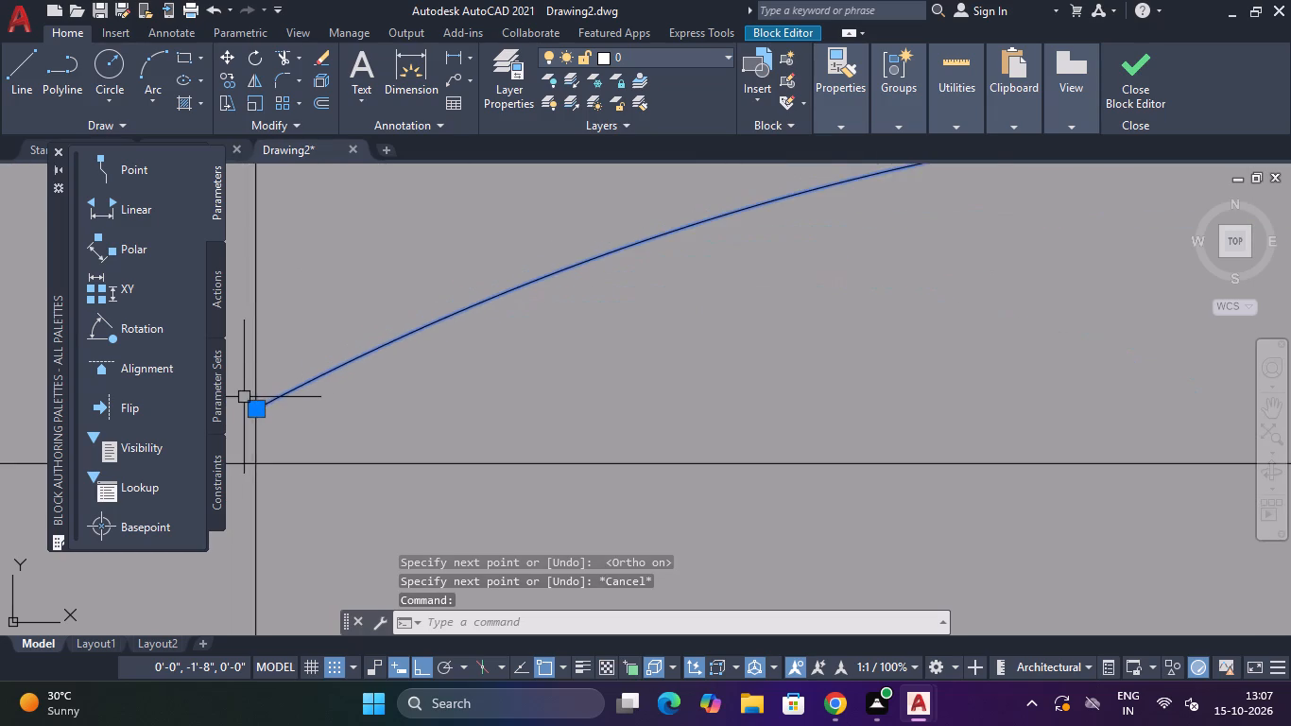
scroll(244, 399, "up", 5)
scroll(355, 408, "down", 3)
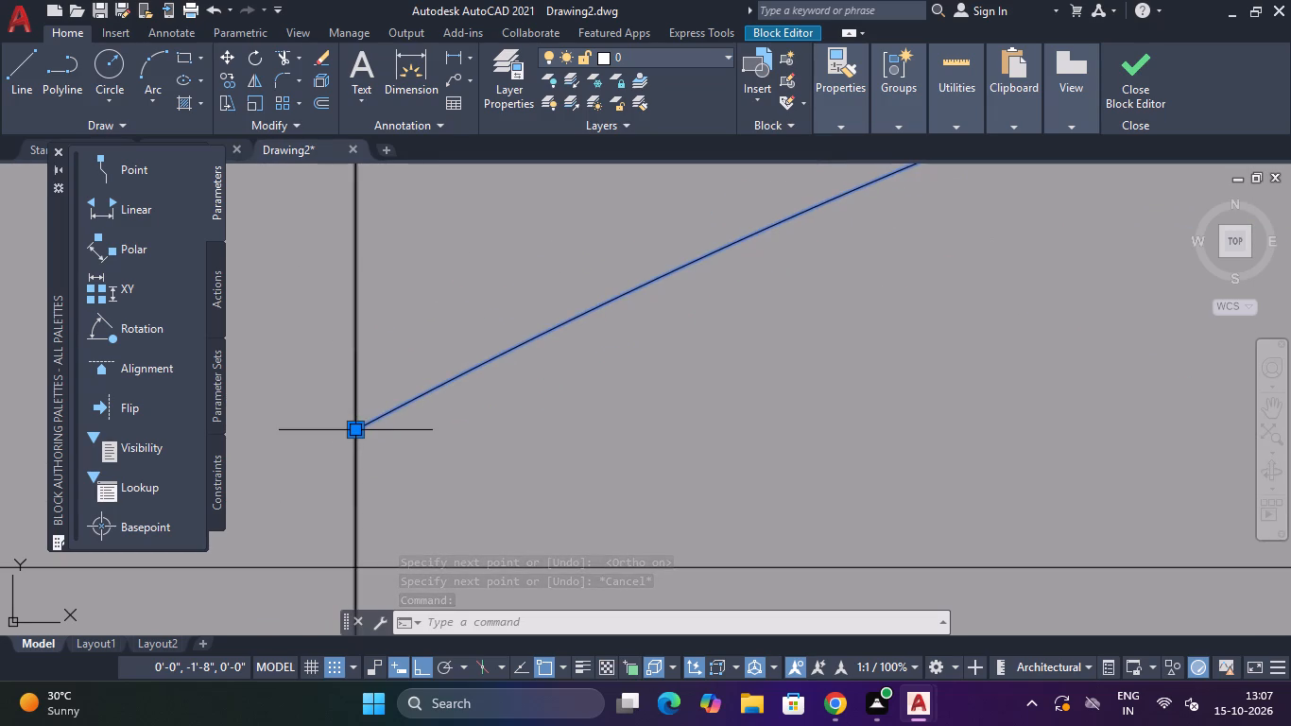
left_click(360, 437)
left_click(364, 558)
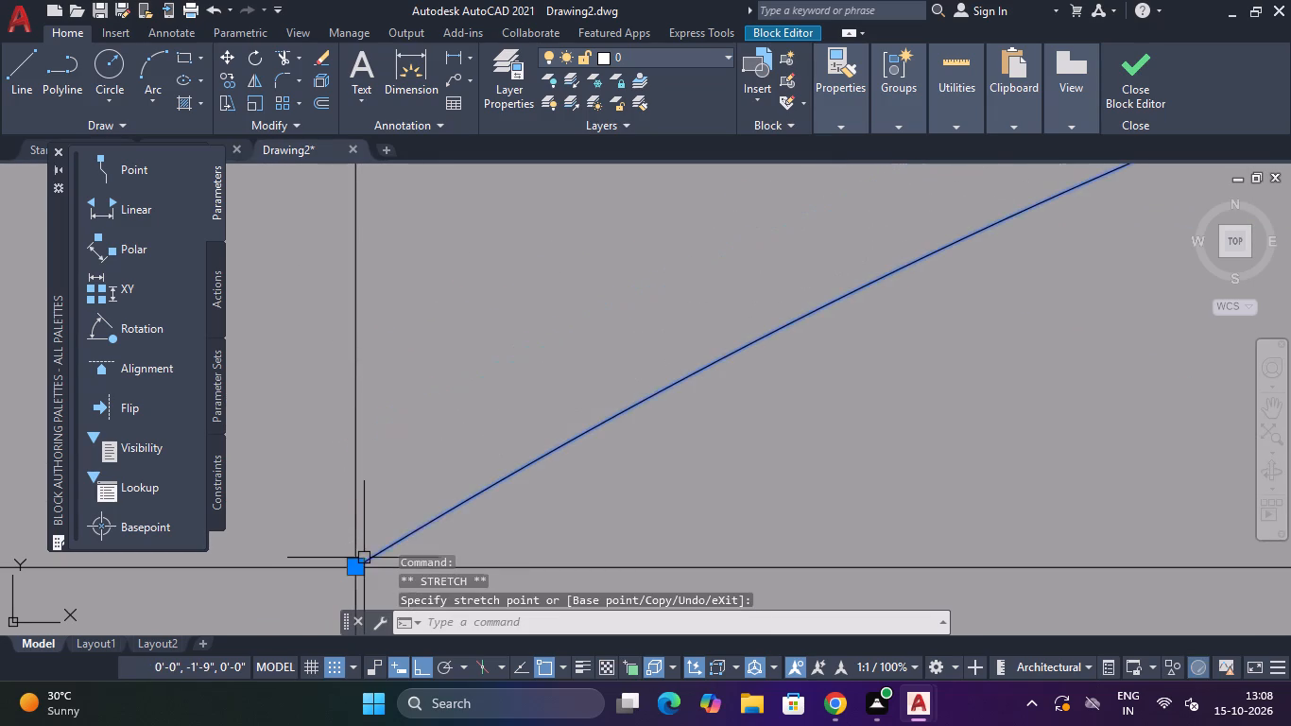
scroll(427, 482, "down", 4)
key("Escape")
key("Escape")
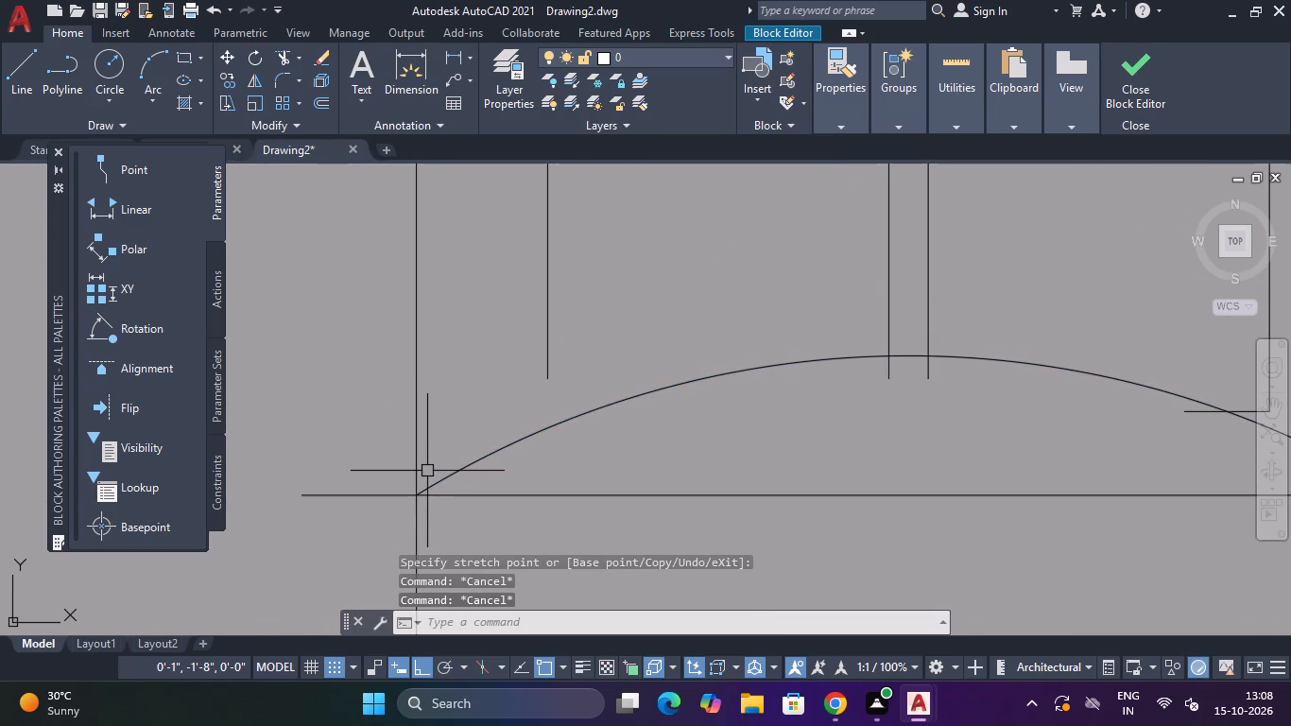
scroll(452, 349, "down", 3)
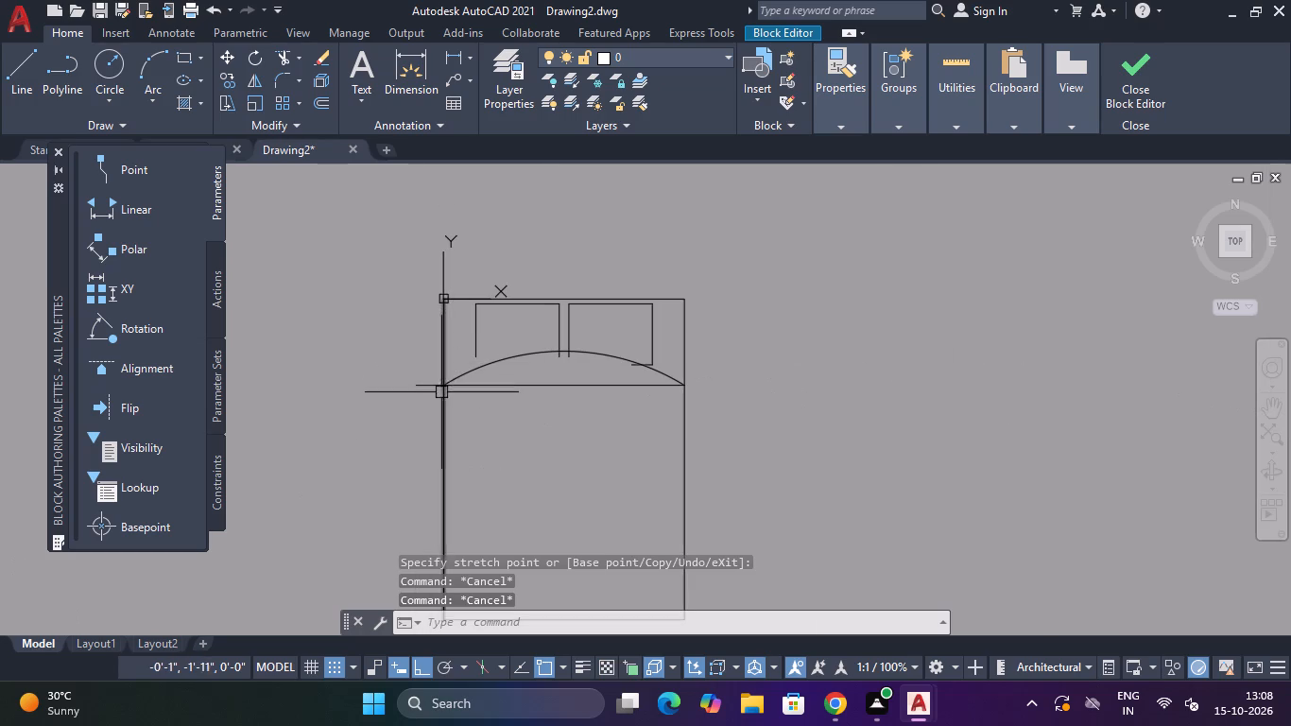
Trim the horizontal line's overhang outside the bed's left edge.
type("TR")
key("space")
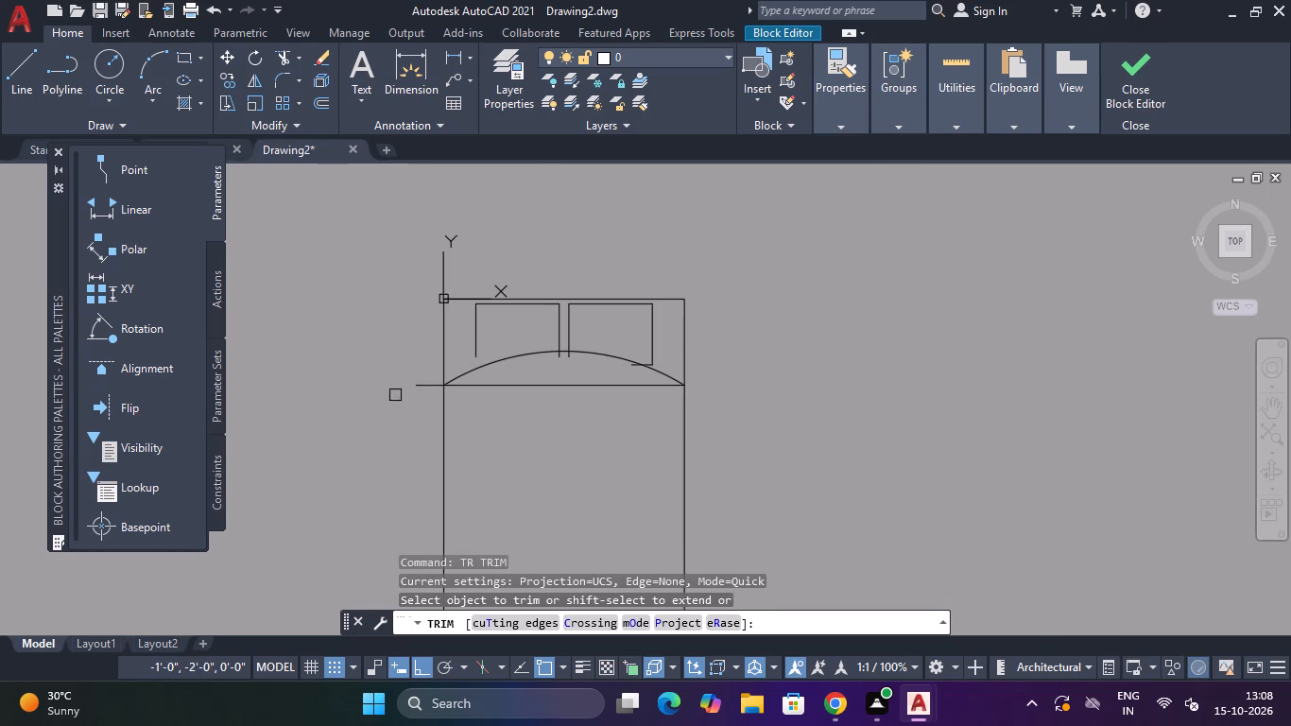
scroll(412, 363, "up", 3)
left_click(450, 390)
left_click(439, 487)
scroll(453, 453, "down", 2)
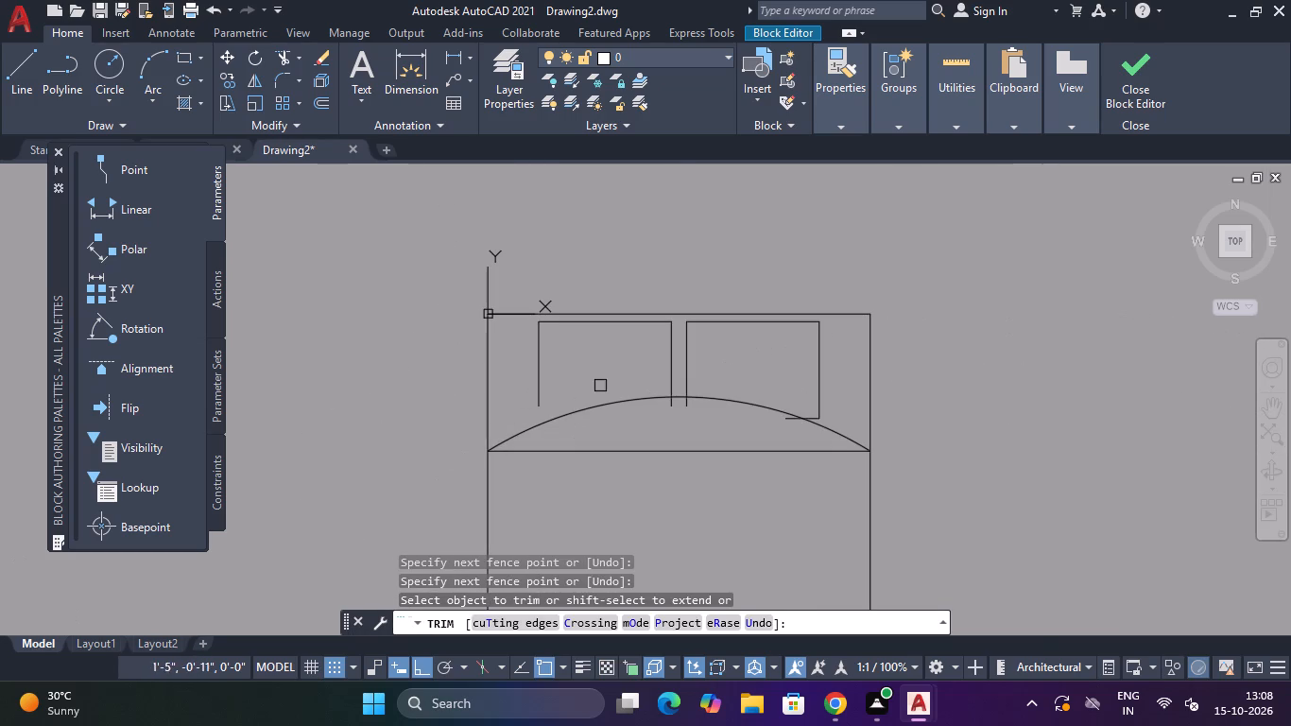
key("Escape")
key("Escape")
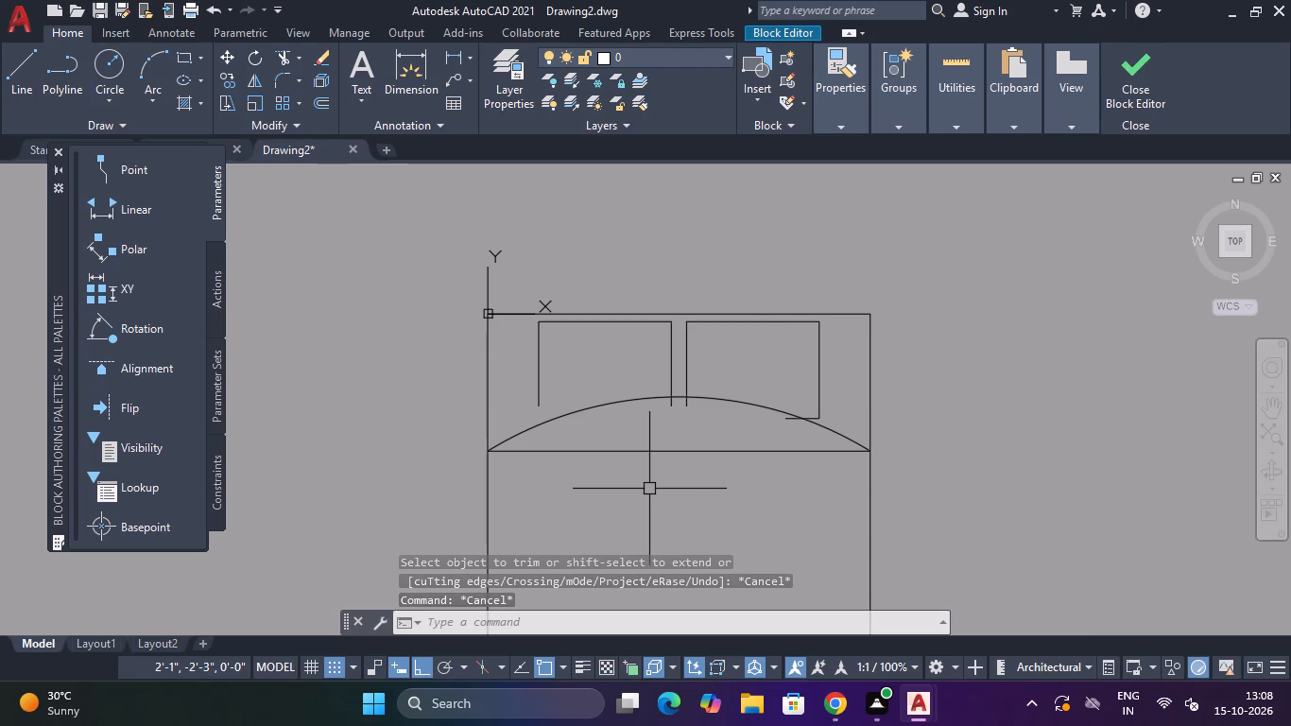
Trim the right pillow's bottom edge and both pillows' inner vertical edges where they run below the arc.
key("y")
key("BackSpace")
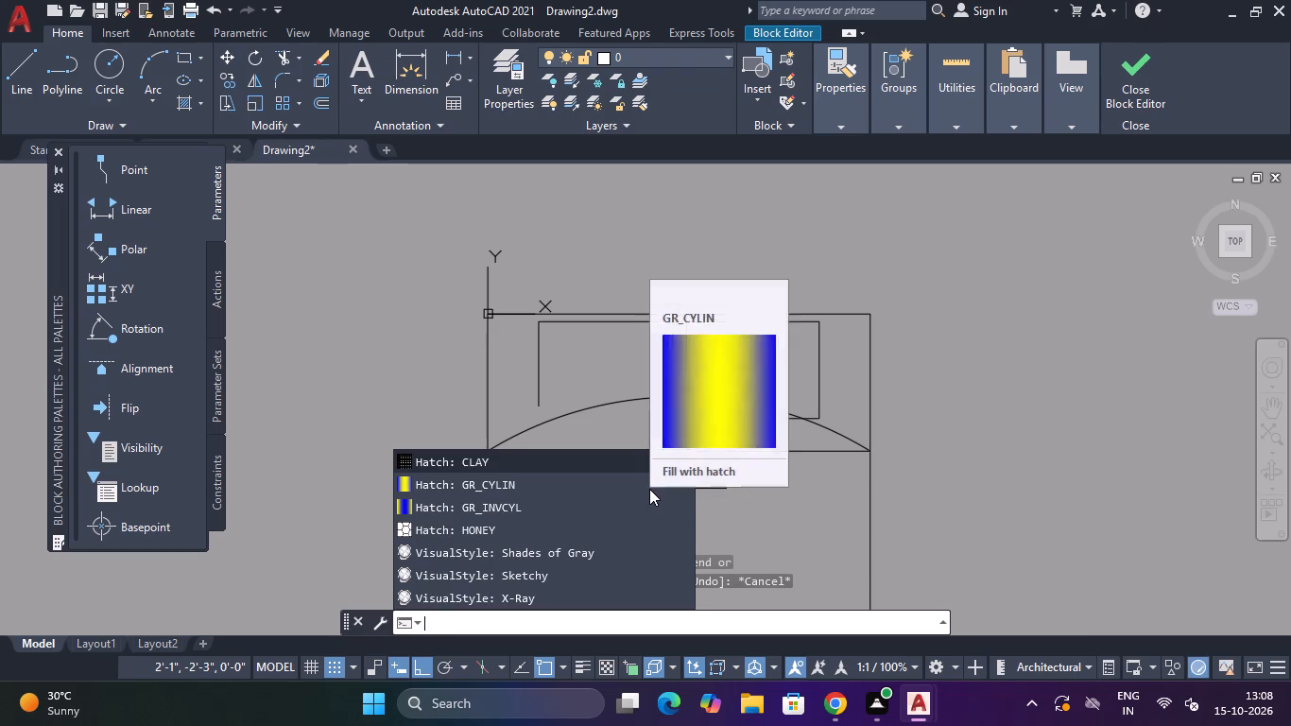
type("TR")
key("space")
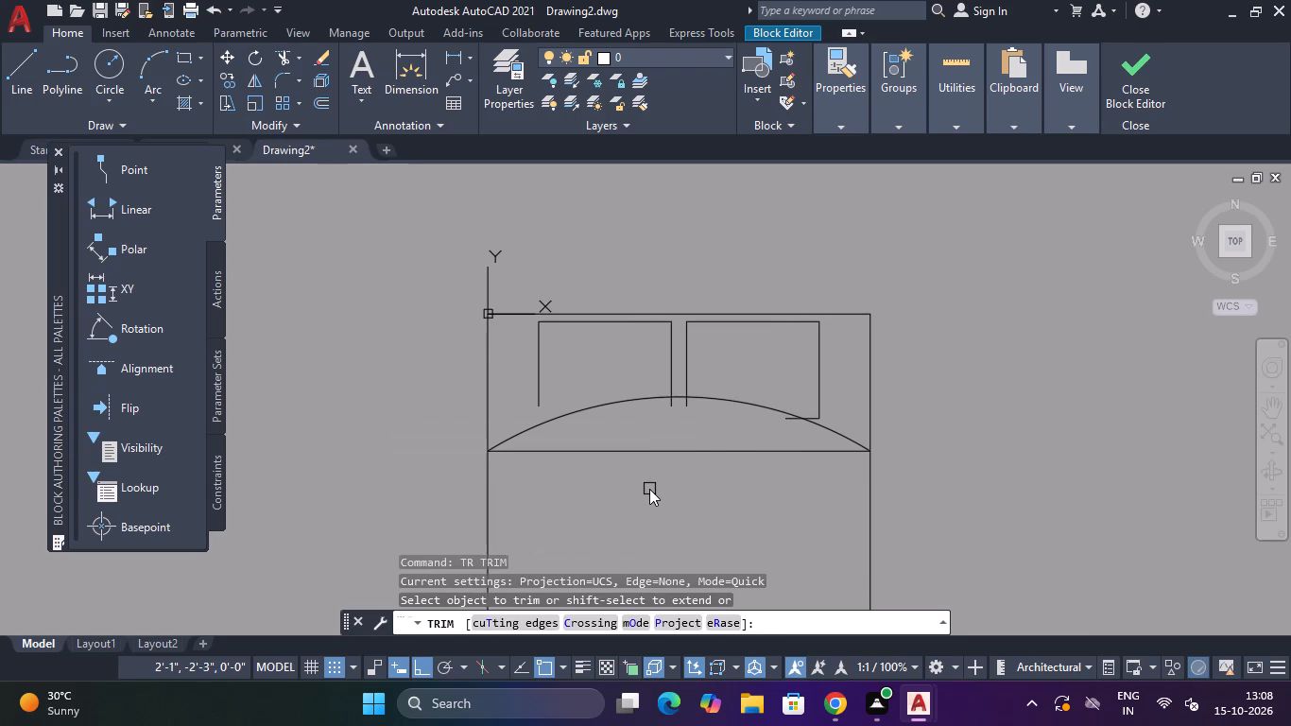
scroll(754, 393, "up", 3)
left_click(886, 493)
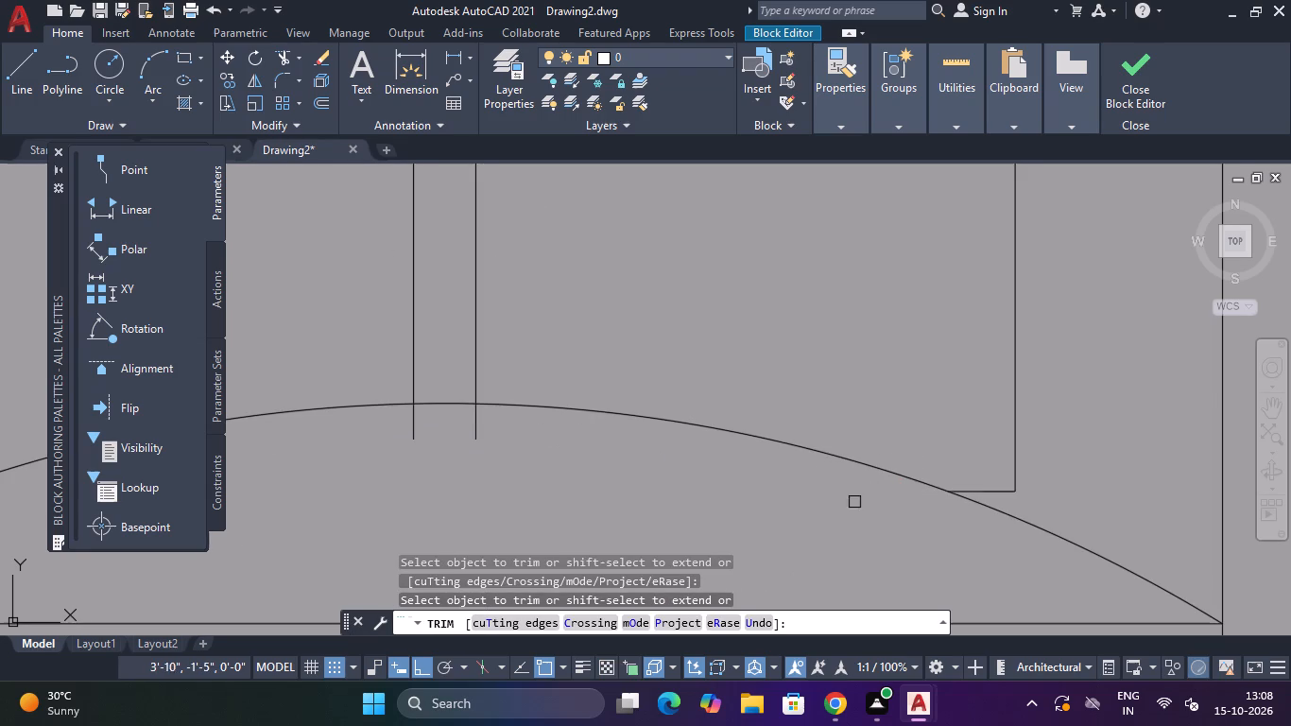
left_click(473, 423)
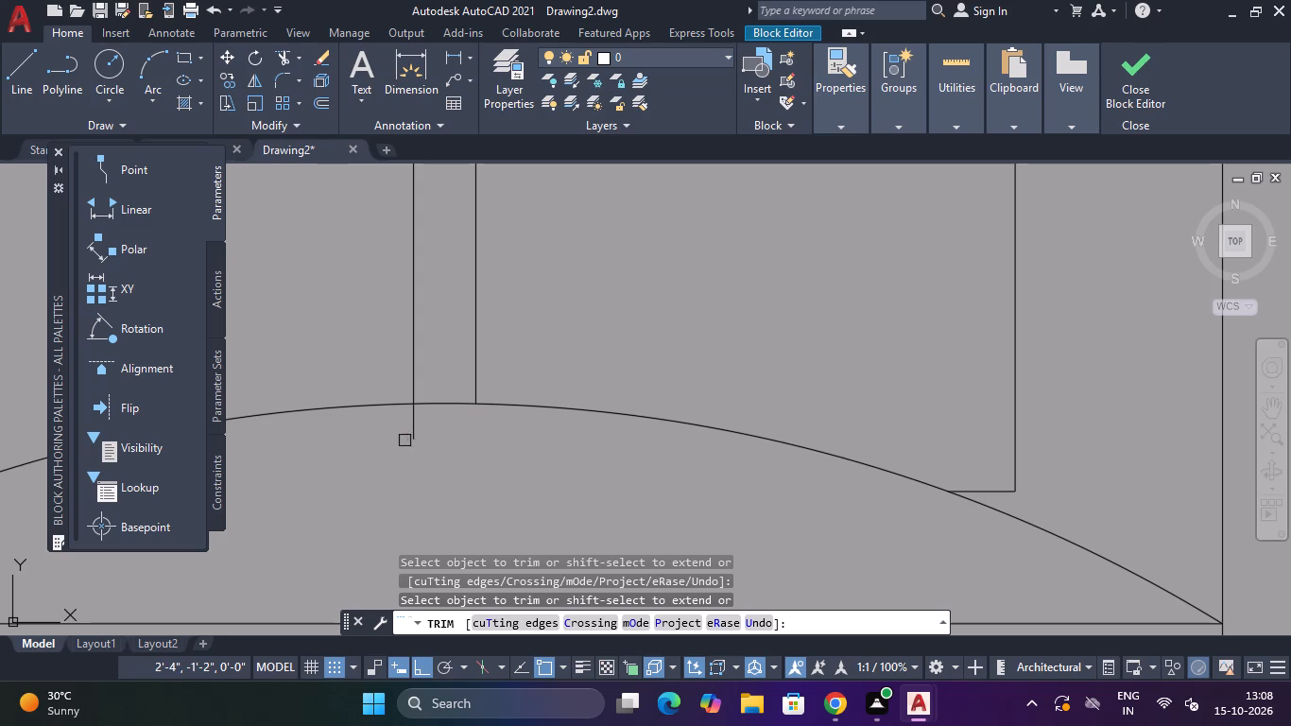
left_click(405, 441)
left_click(430, 415)
scroll(431, 415, "down", 4)
key("Escape")
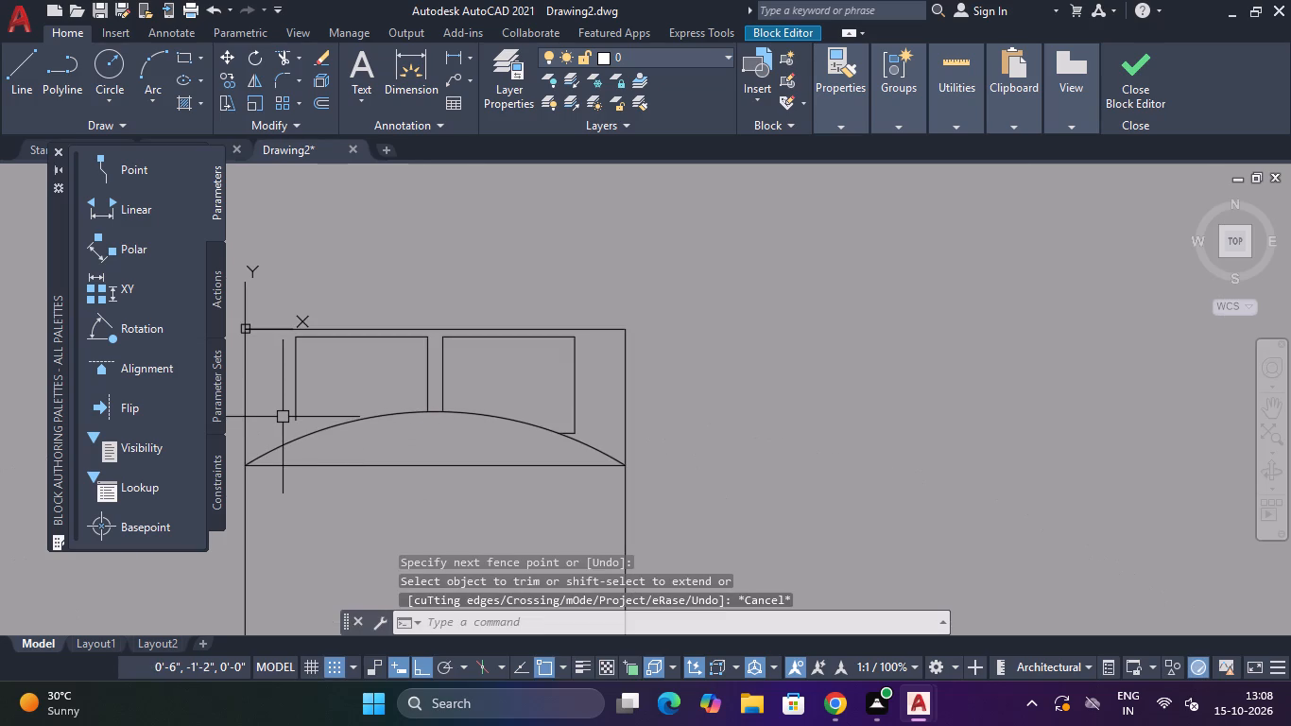
Draw a horizontal line from the right pillow's bottom edge leftward to beyond the bed's left edge.
type("L")
key("space")
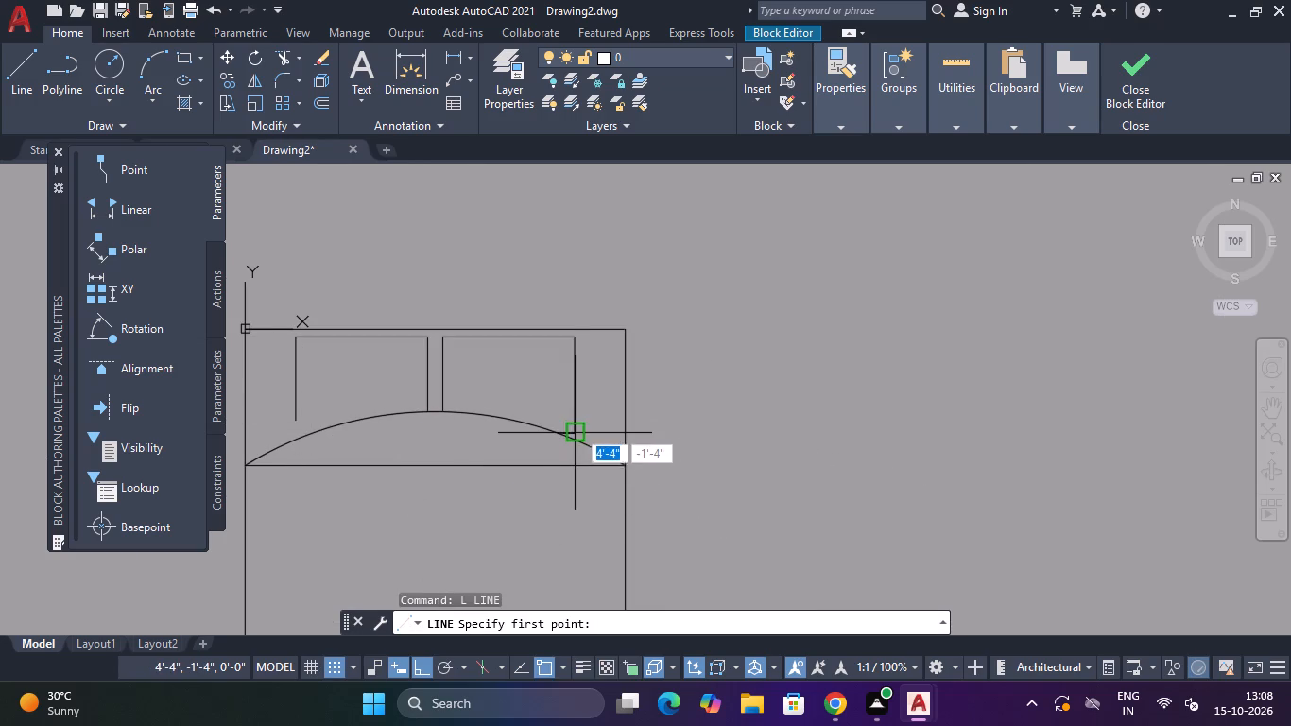
left_click(550, 439)
scroll(420, 439, "down", 3)
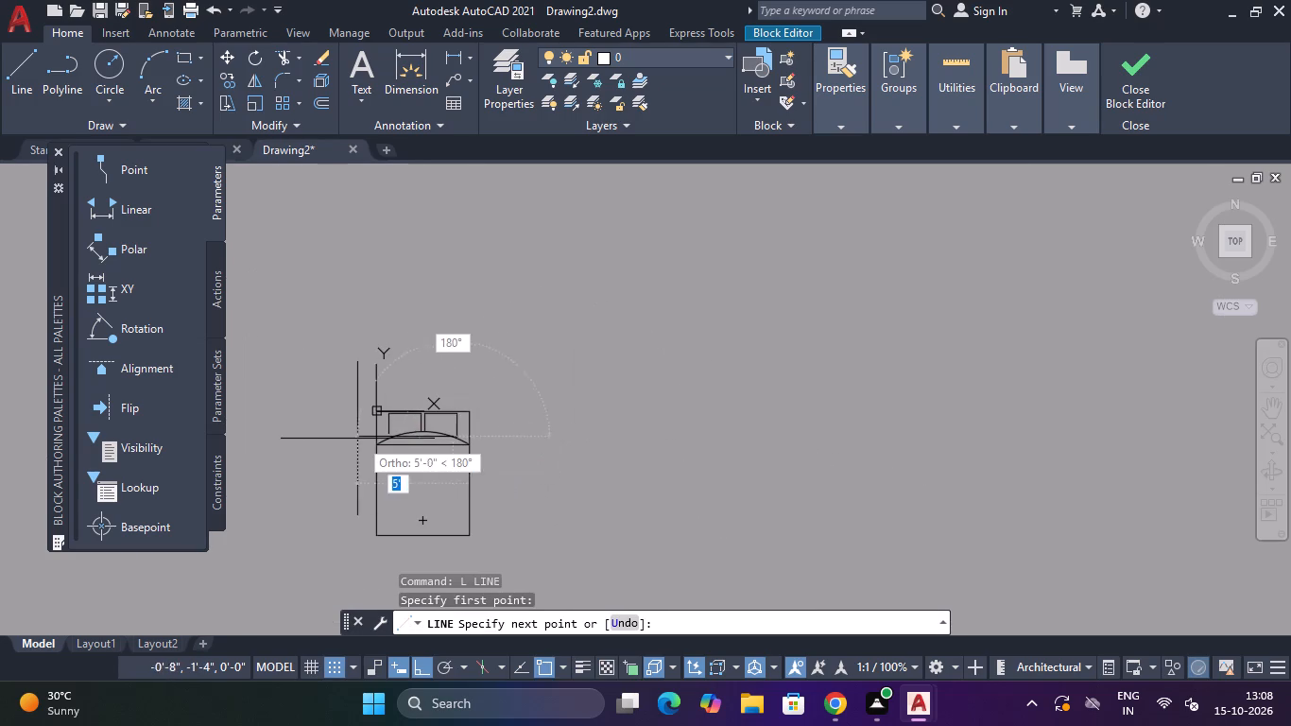
left_click(324, 439)
key("Escape")
scroll(387, 419, "up", 3)
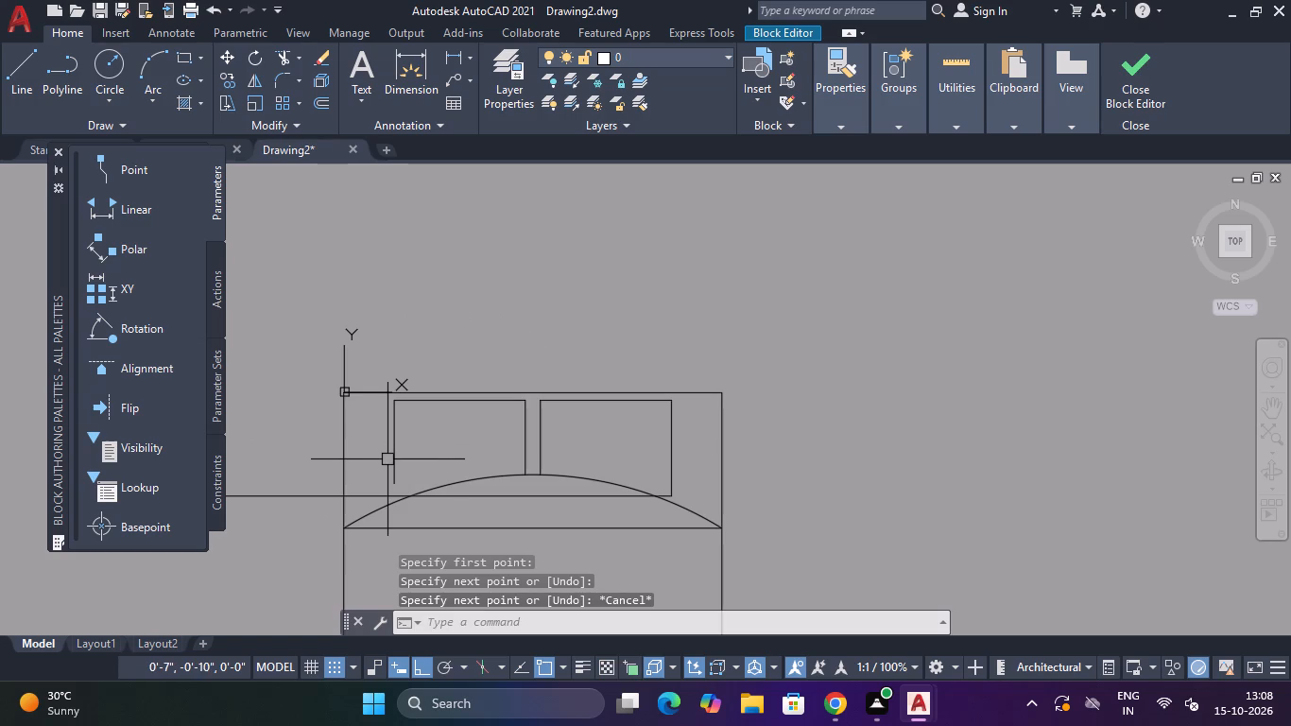
Extend the left pillow's outer vertical edge down to the new horizontal line.
type("EX")
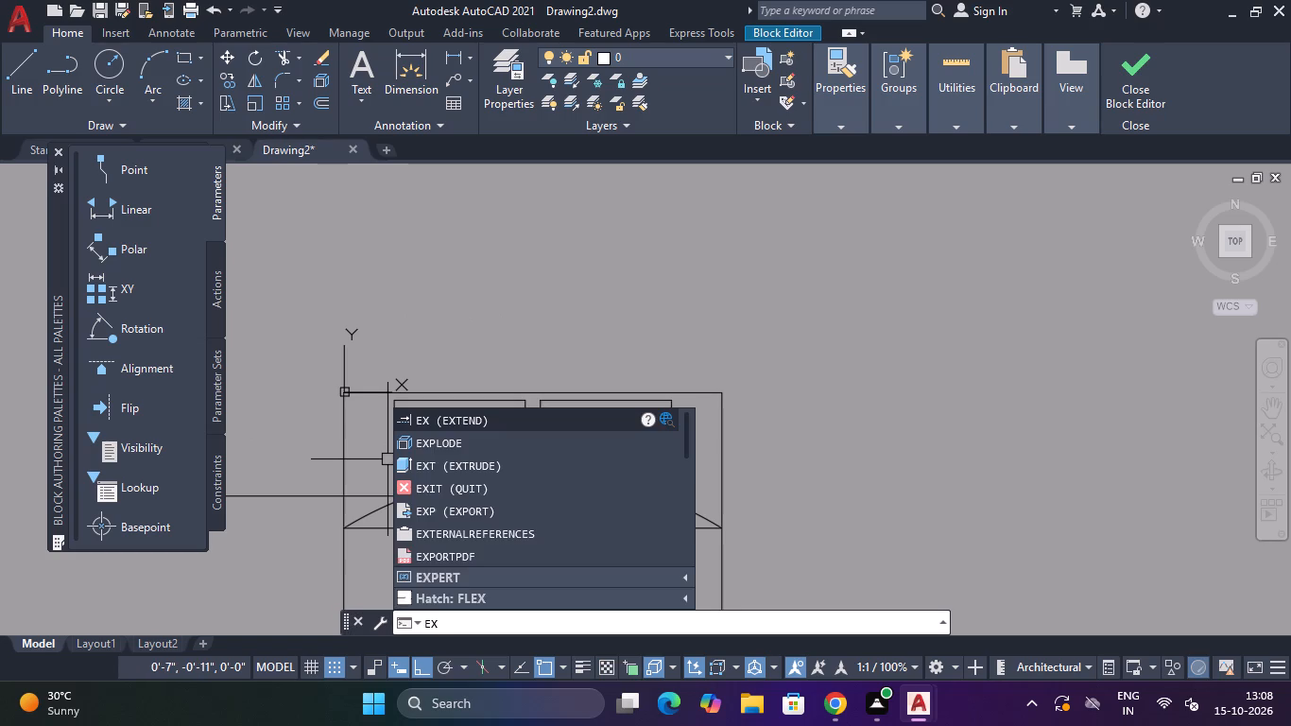
key("space")
left_click(394, 459)
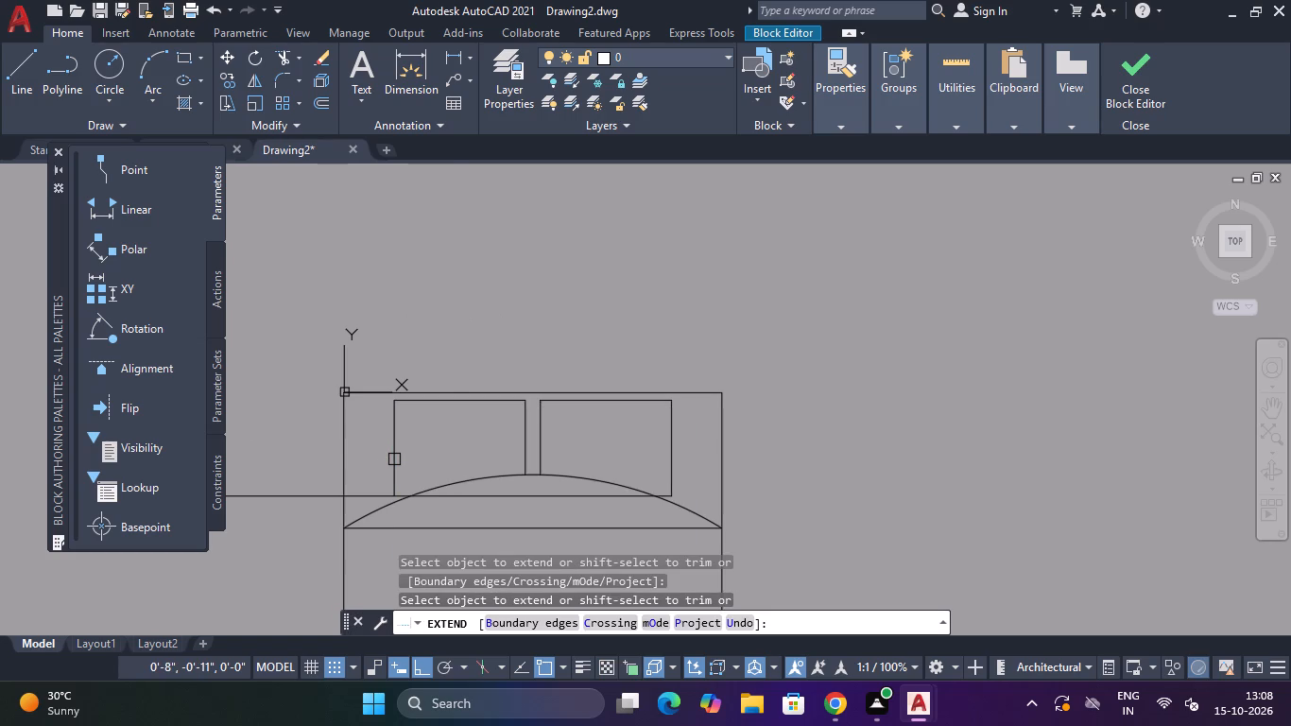
Trim the new horizontal line outside the bed, between the bed edge and left pillow, and beneath the arc.
left_click(314, 509, "shift")
left_click(314, 470, "shift")
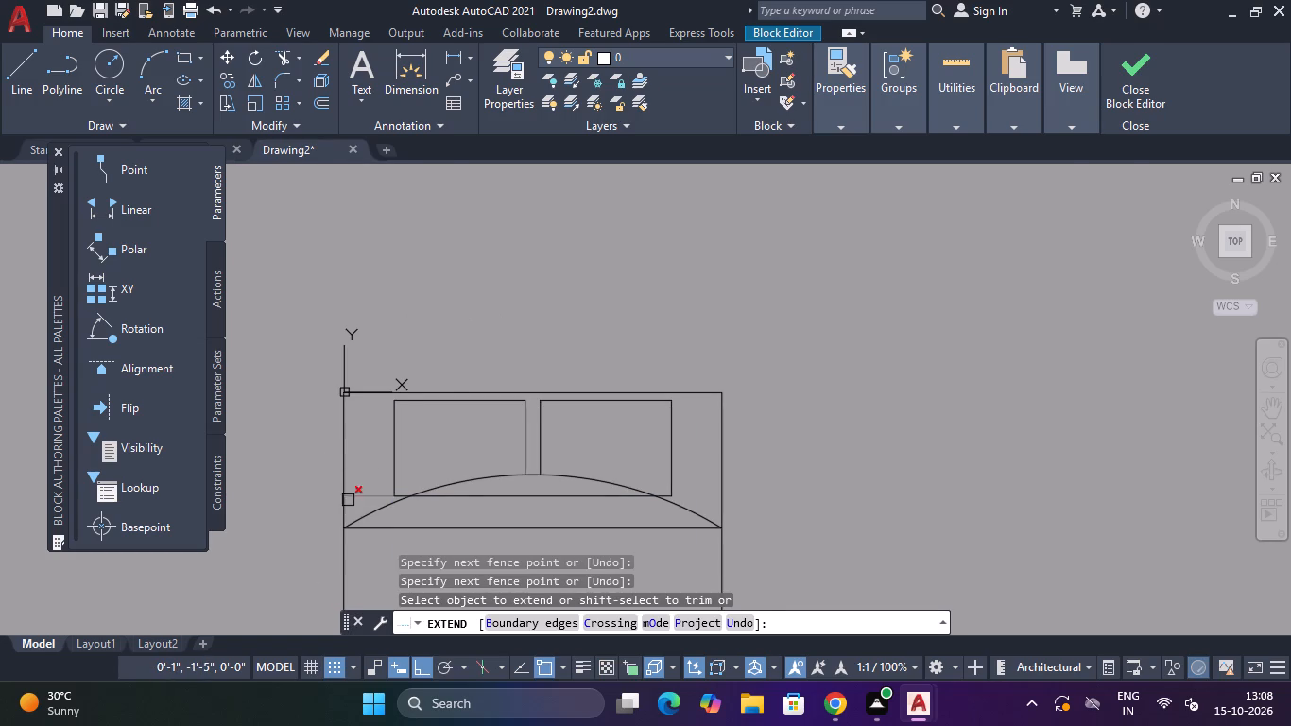
scroll(348, 500, "up", 3, "shift")
left_click(372, 519, "shift")
left_click(390, 442, "shift")
scroll(423, 462, "down", 2, "shift")
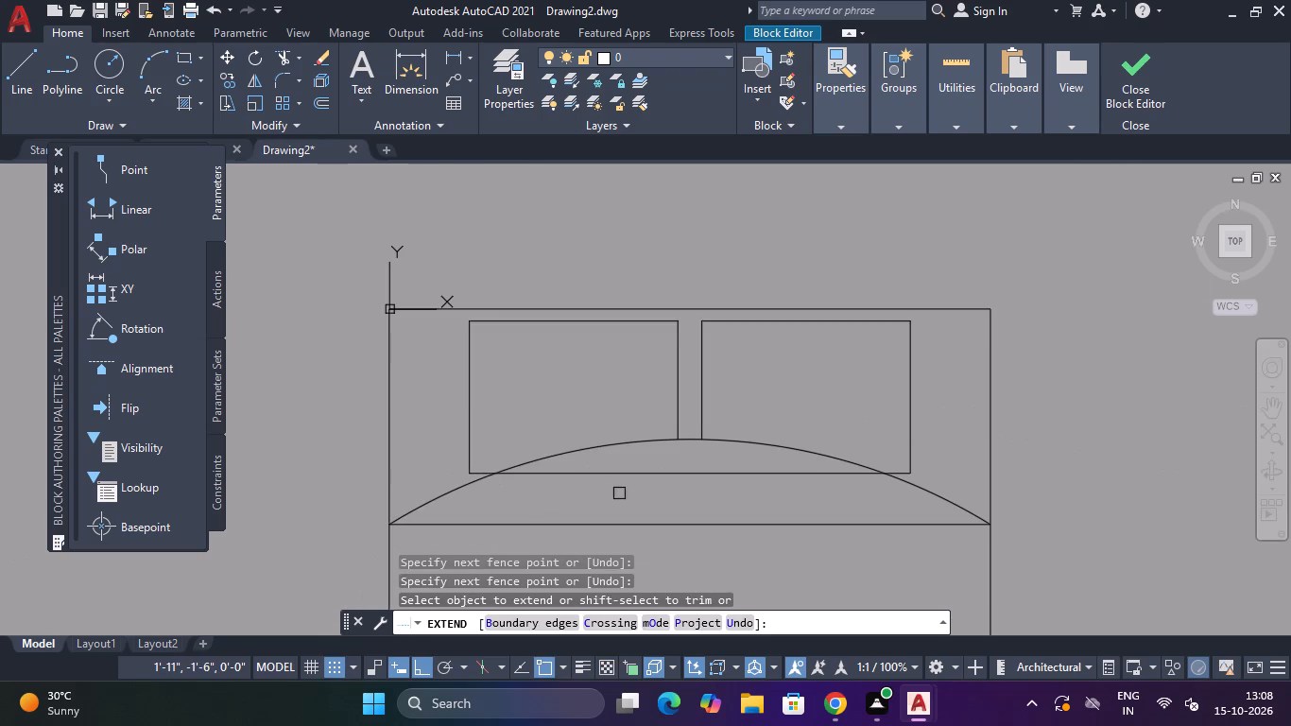
left_click(621, 493, "shift")
left_click(632, 461, "shift")
scroll(708, 456, "down", 3, "shift")
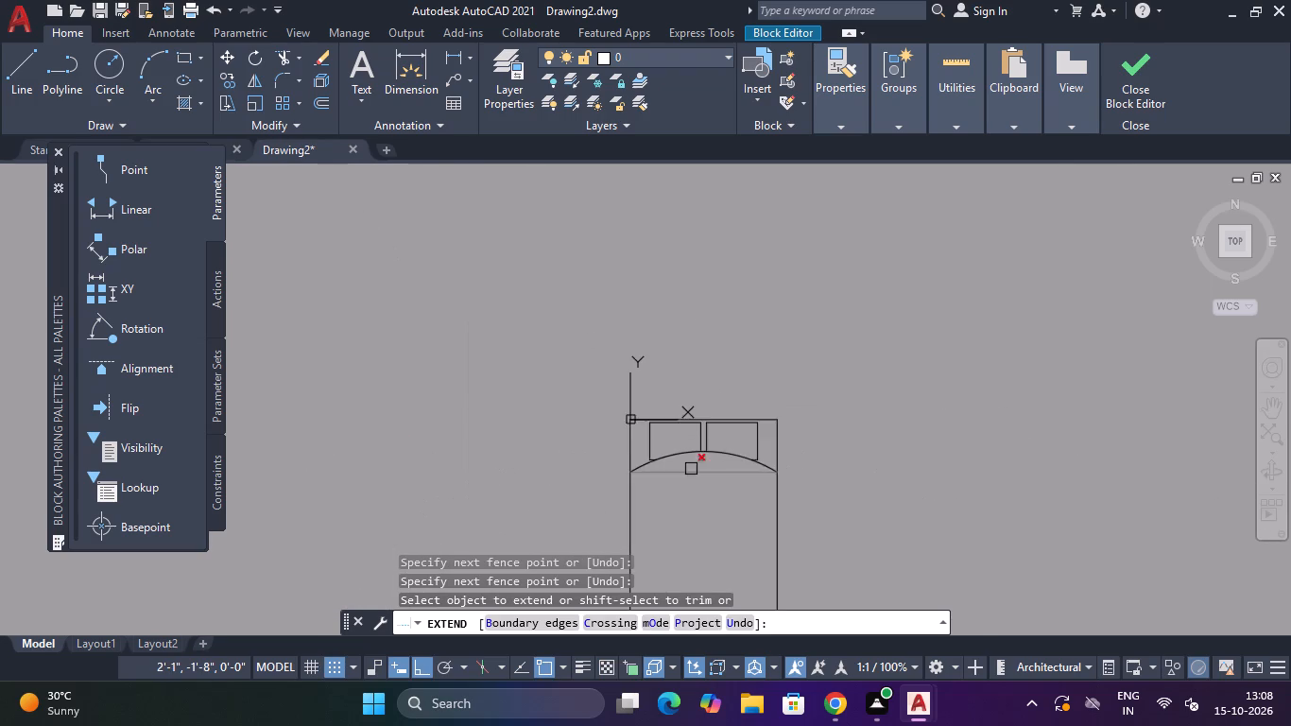
scroll(691, 469, "up", 2, "shift")
key("Escape")
Fillet the left pillow's upper-left and lower-left corners with a 2" radius.
key("f")
key("space")
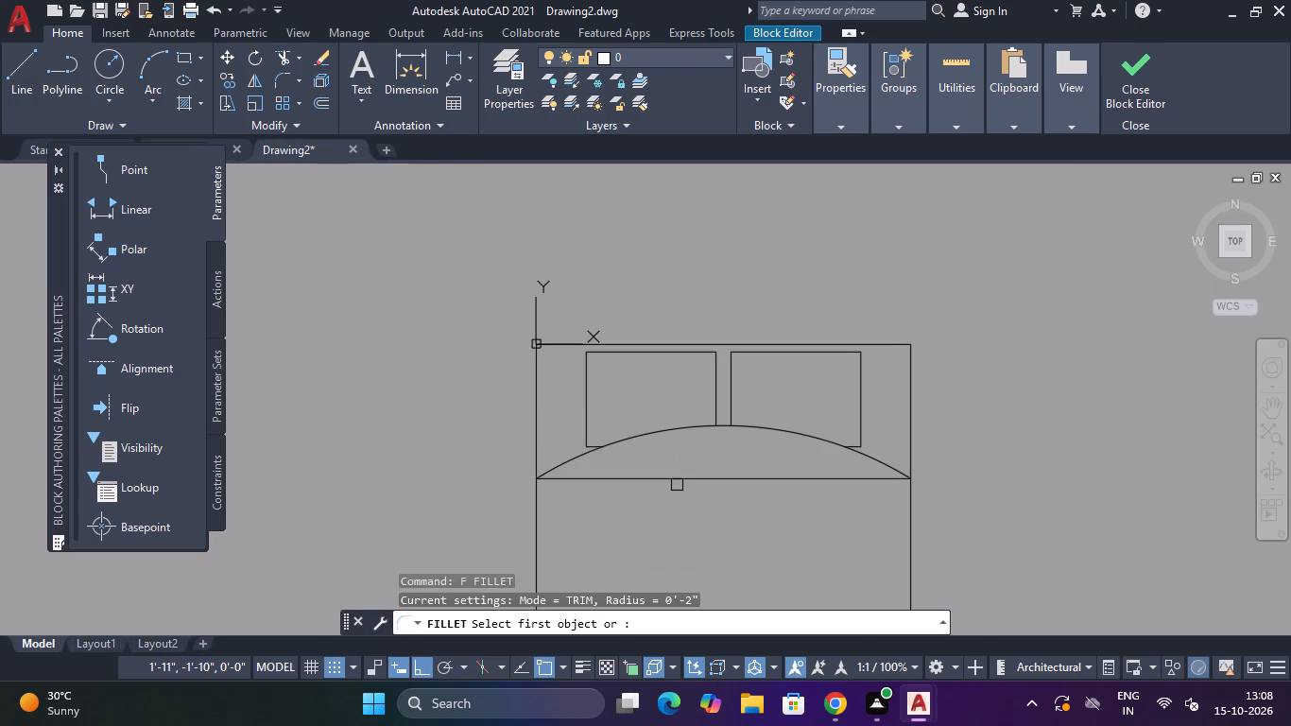
scroll(622, 375, "up", 3)
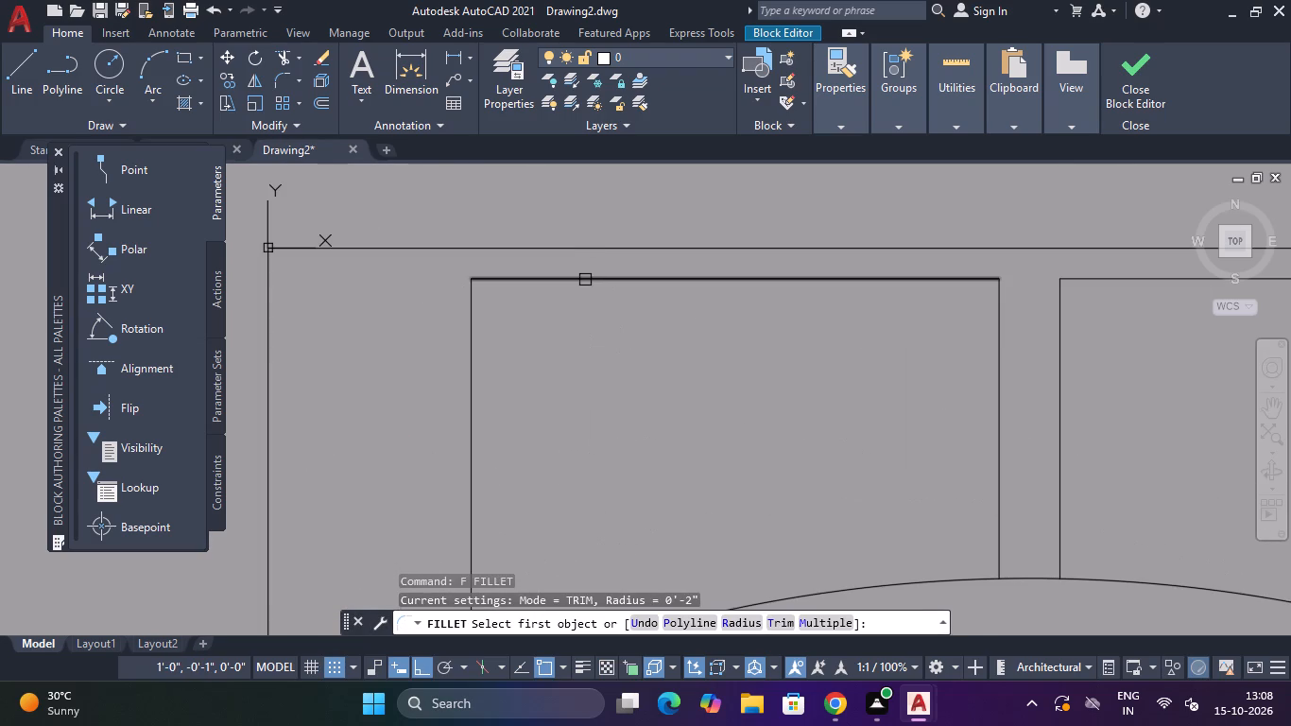
left_click(585, 281)
left_click(473, 377)
scroll(509, 351, "down", 2)
key("space")
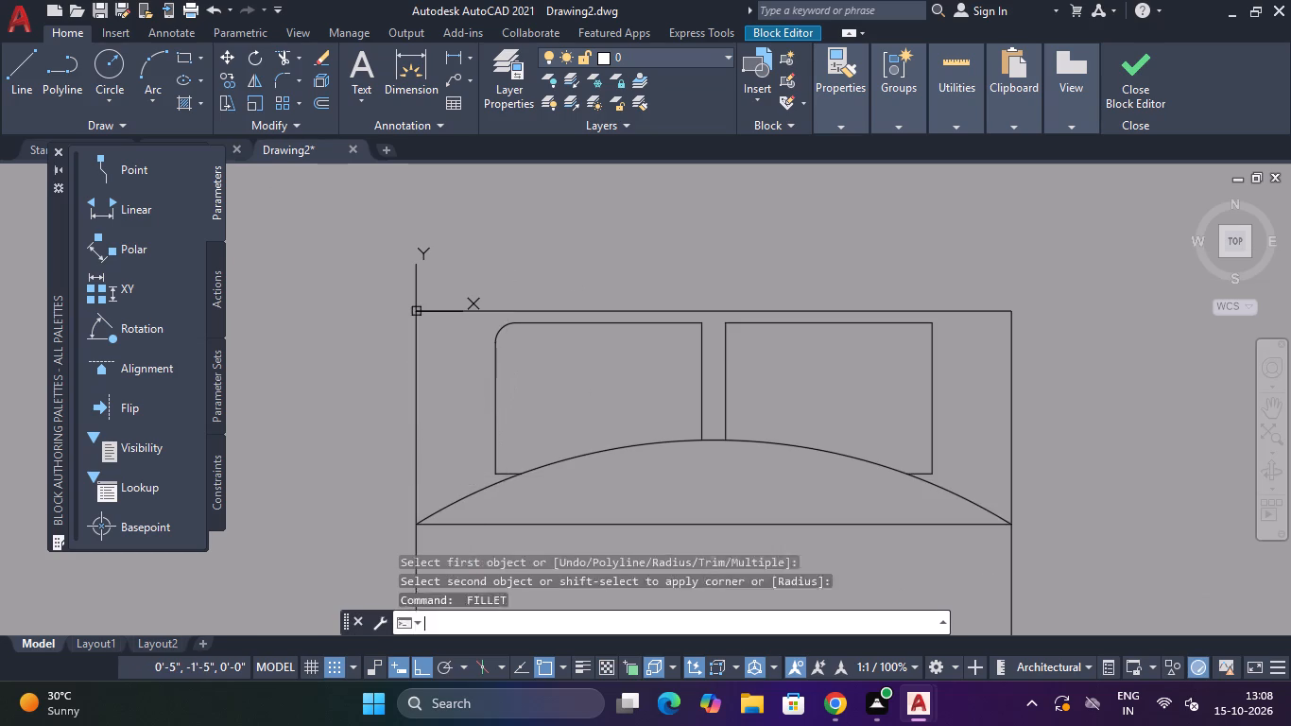
scroll(480, 469, "up", 3)
left_click(542, 440)
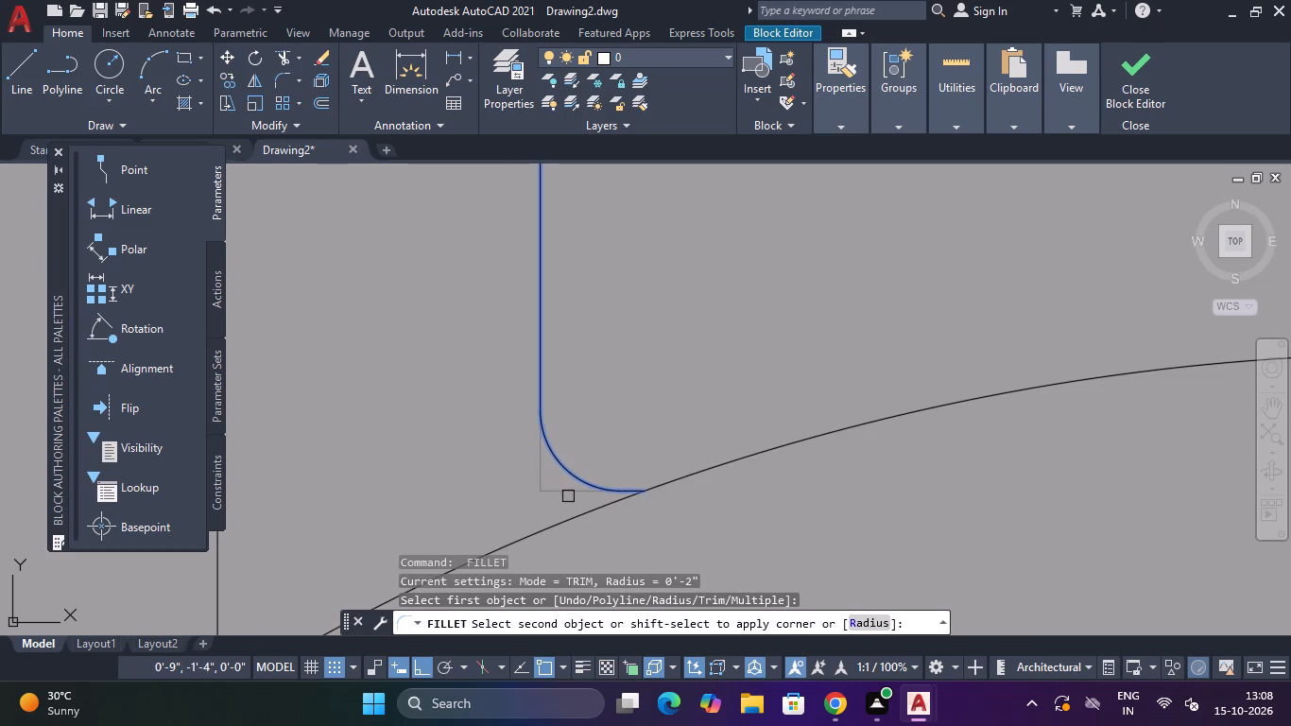
left_click(568, 496)
scroll(614, 449, "down", 3)
scroll(683, 401, "down", 3)
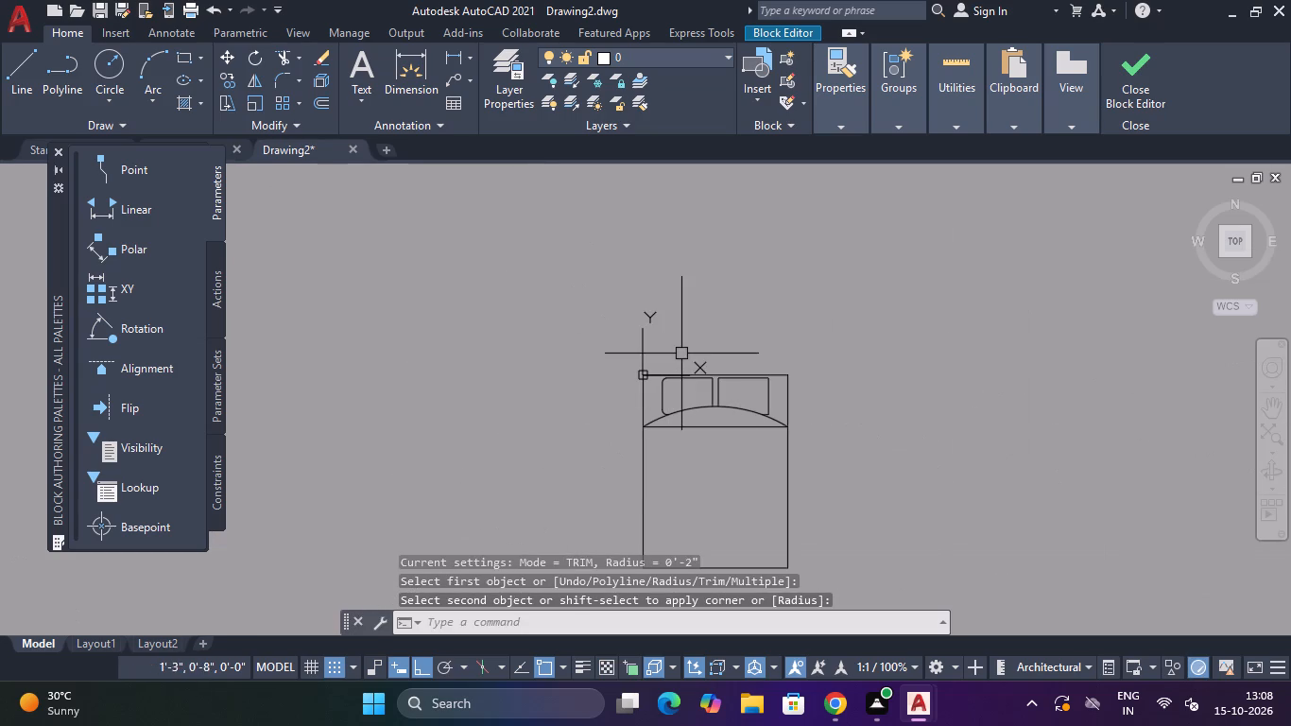
Fillet the pillows' facing top corners, left pillow's upper-right and right pillow's upper-left, with a 2" radius.
scroll(713, 386, "up", 3)
key("space")
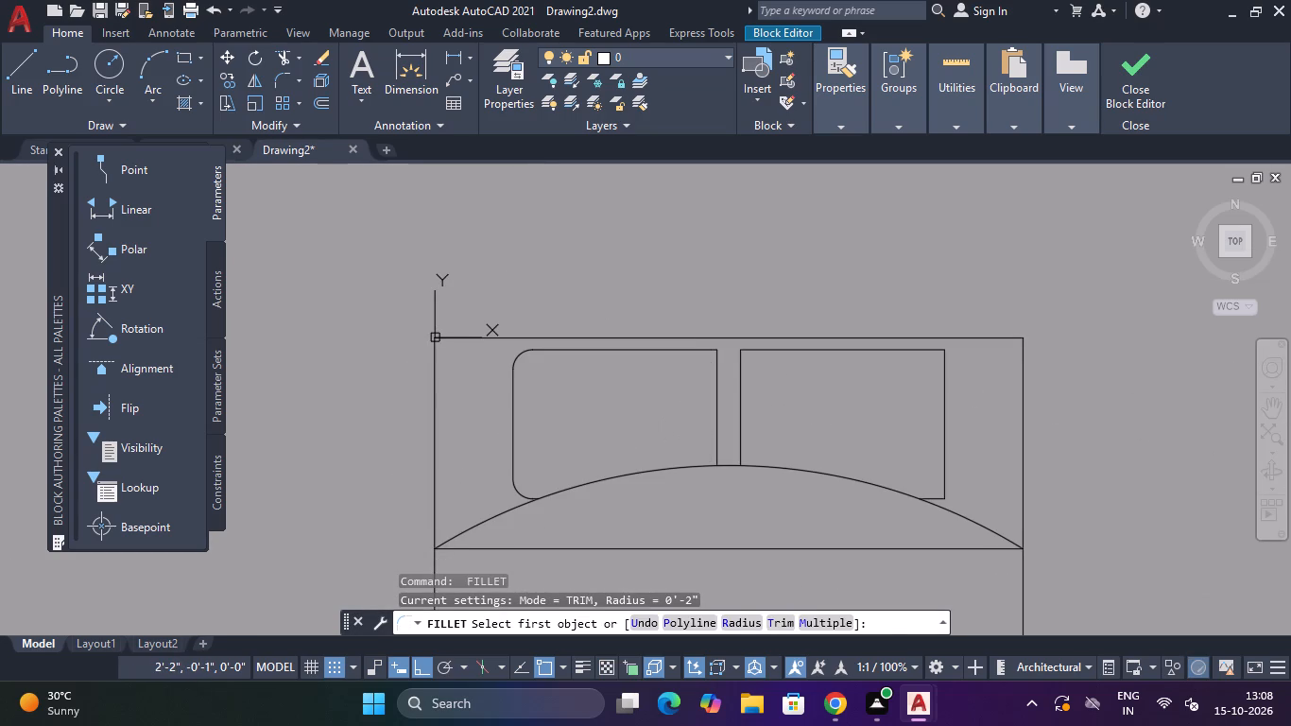
left_click(693, 346)
left_click(721, 372)
key("space")
left_click(778, 349)
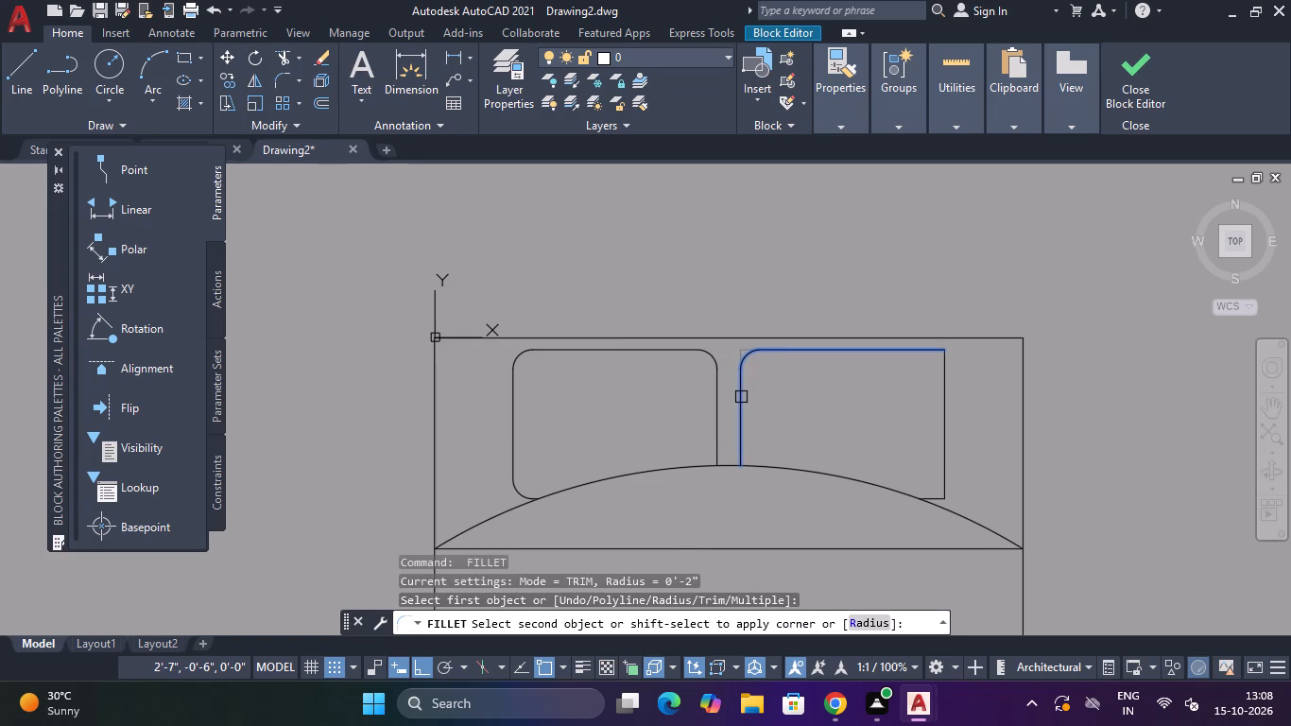
left_click(741, 397)
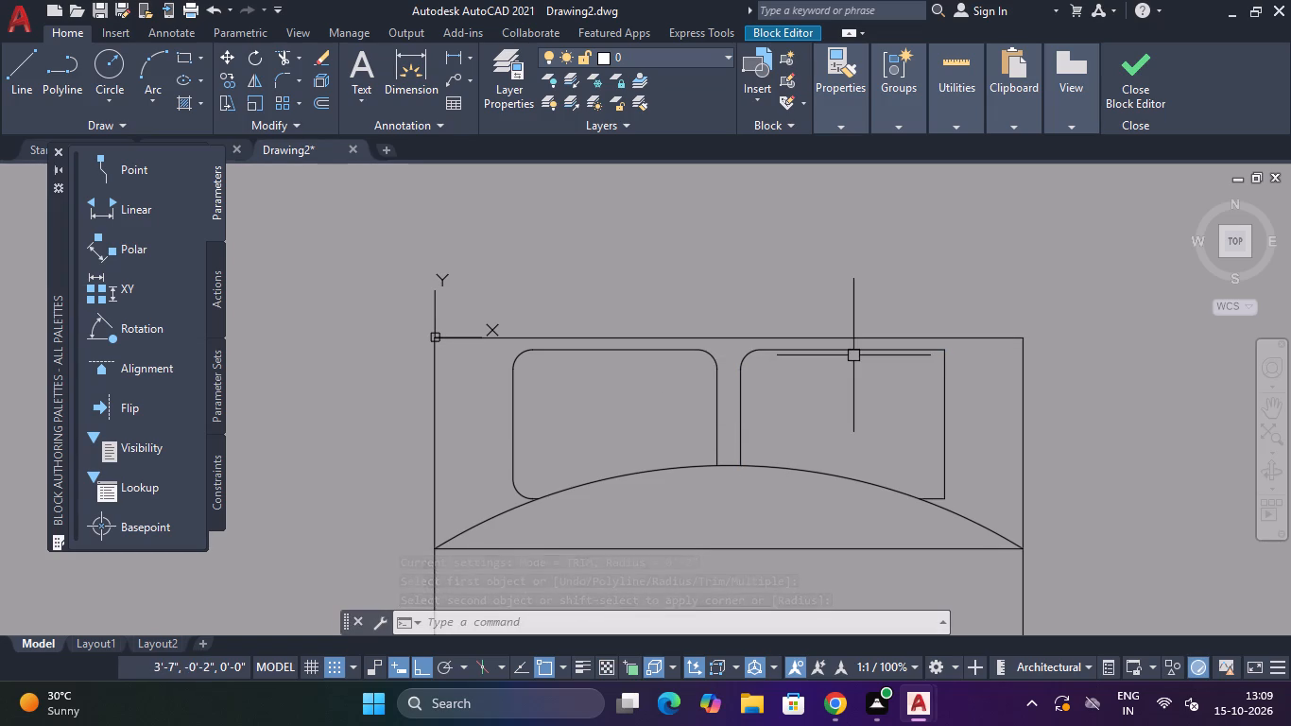
Fillet the right pillow's upper-right and lower-right corners with a 2" radius.
key("space")
scroll(917, 343, "up", 1)
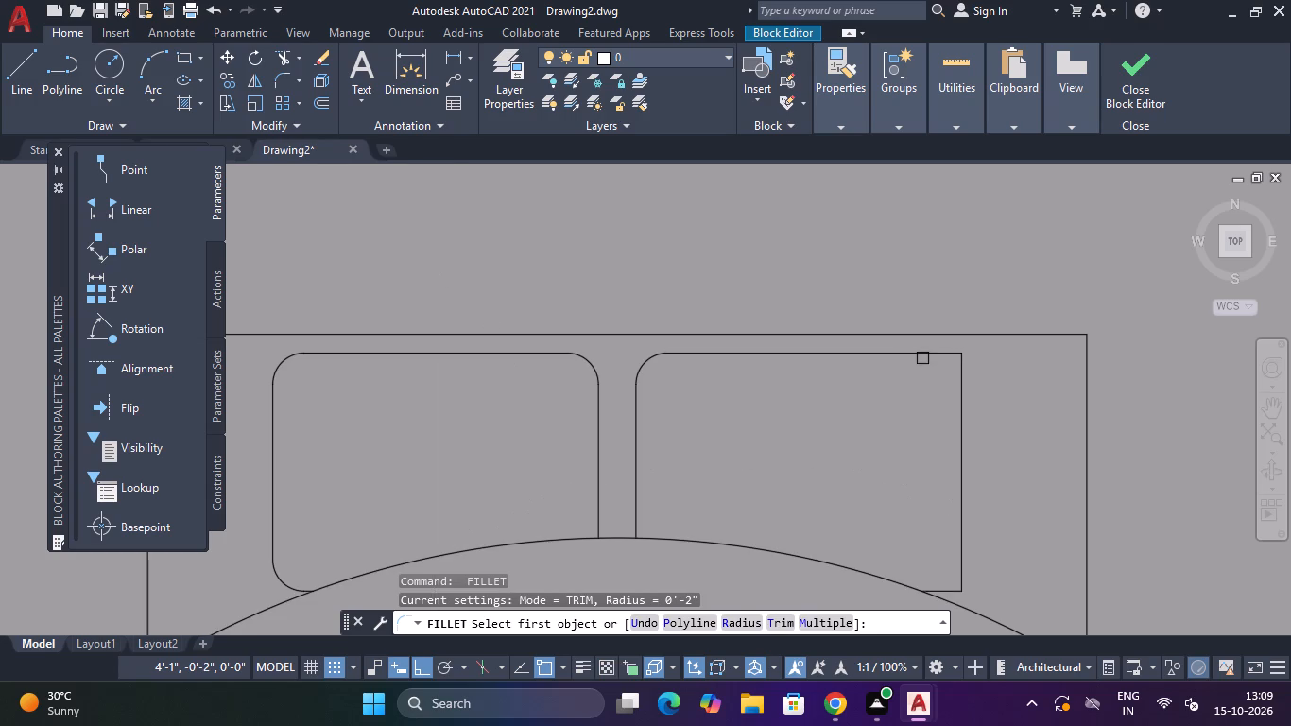
left_click(922, 354)
left_click(962, 405)
scroll(969, 398, "down", 2)
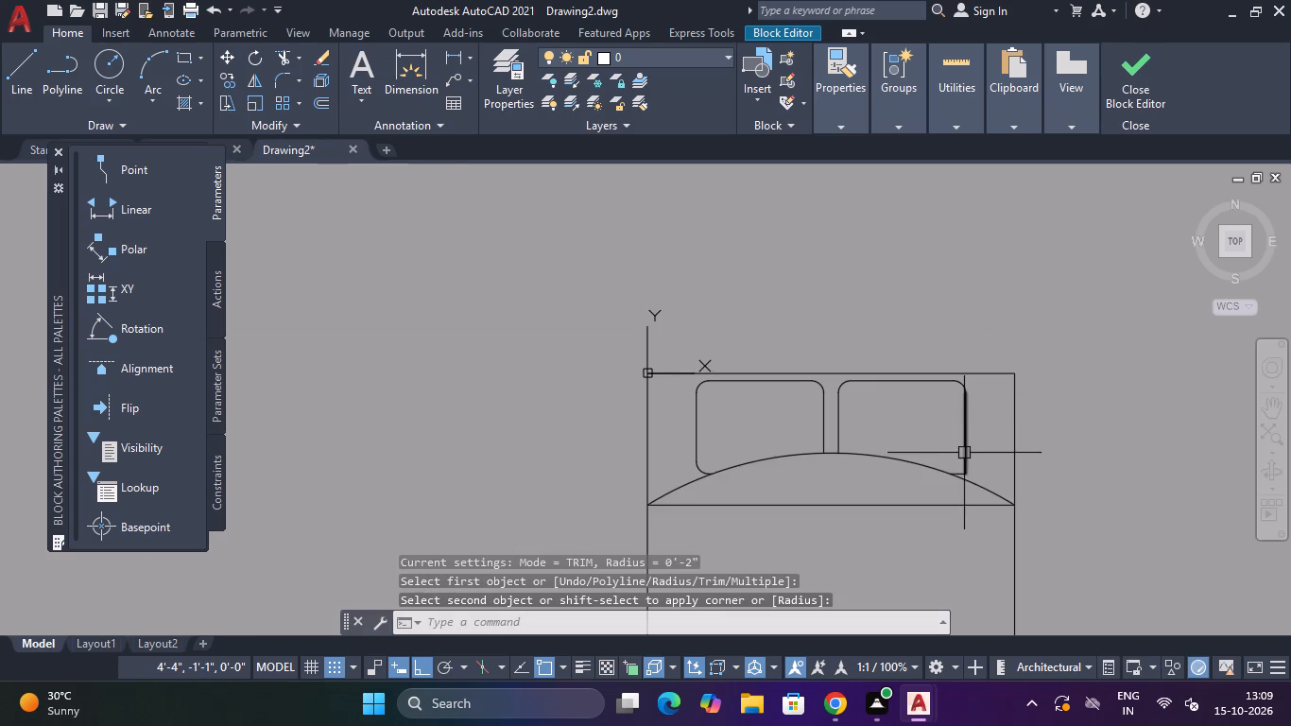
scroll(962, 455, "up", 3)
scroll(975, 455, "down", 2)
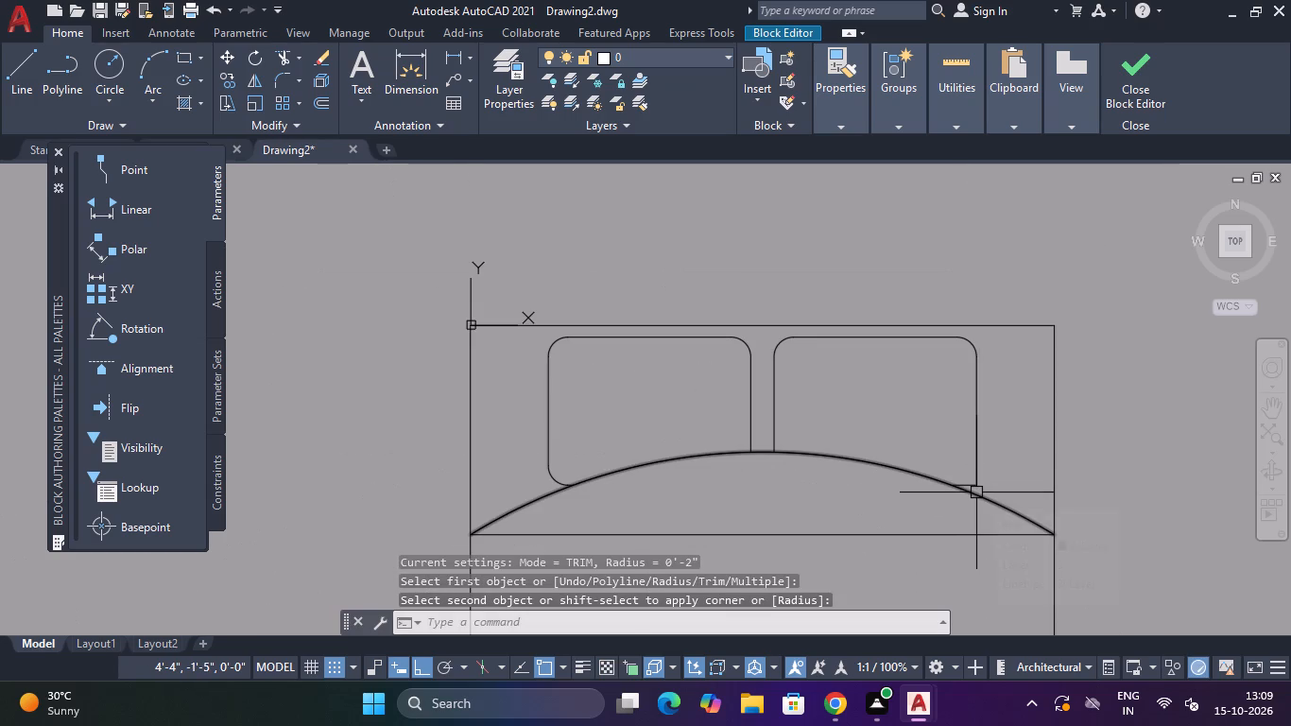
scroll(976, 493, "up", 3)
key("space")
left_click(974, 388)
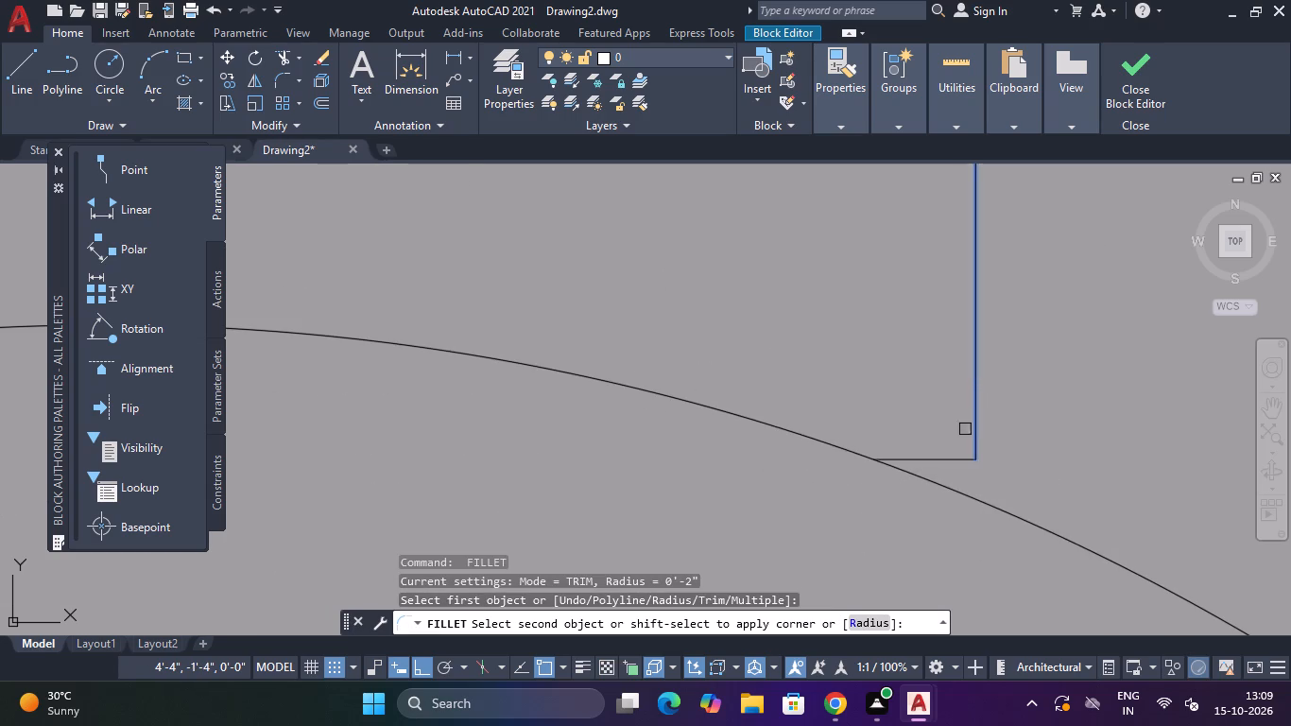
left_click(950, 460)
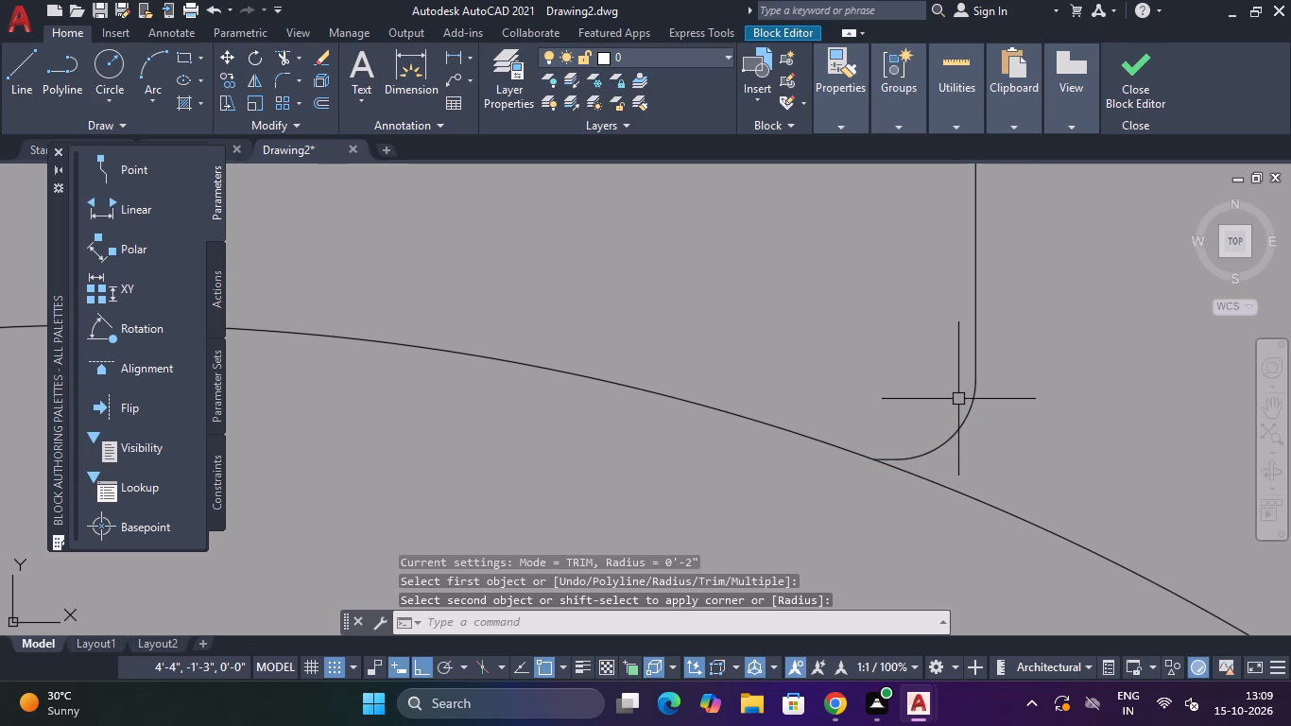
Close the Block Editor, saving the changes to the Bed - Queen block.
scroll(958, 399, "down", 4)
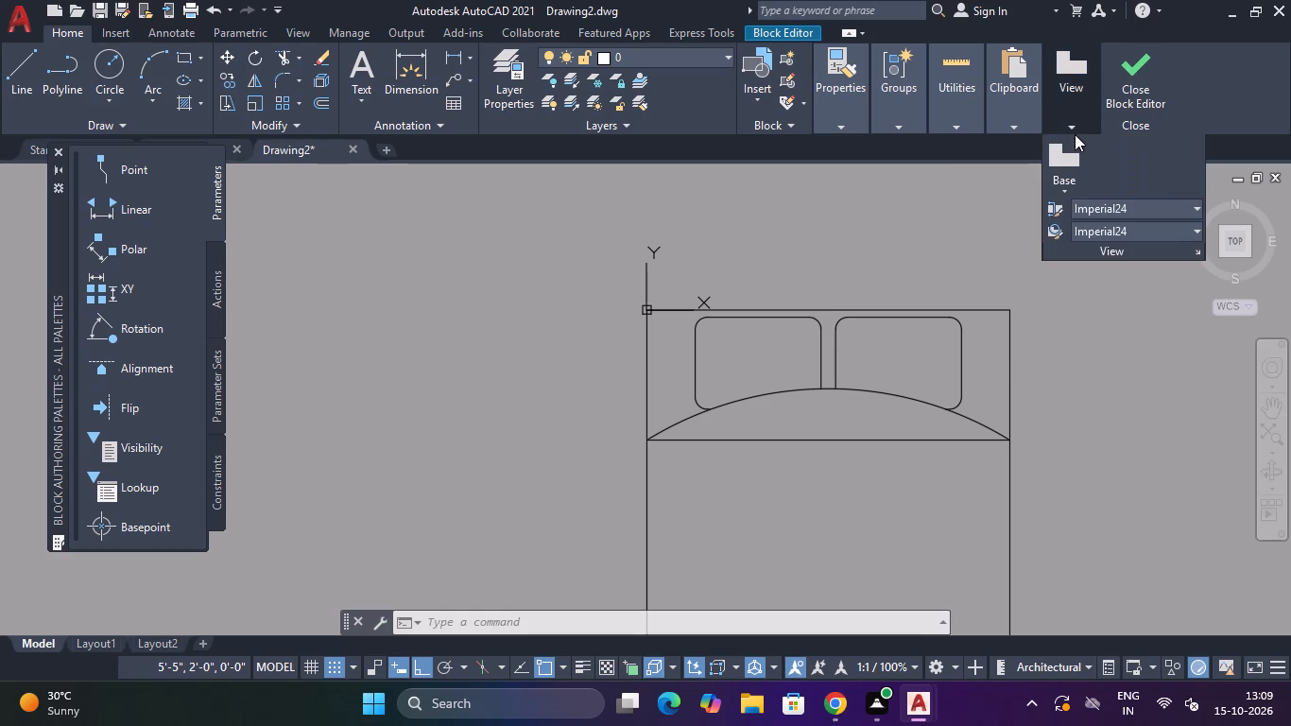
left_click(1151, 56)
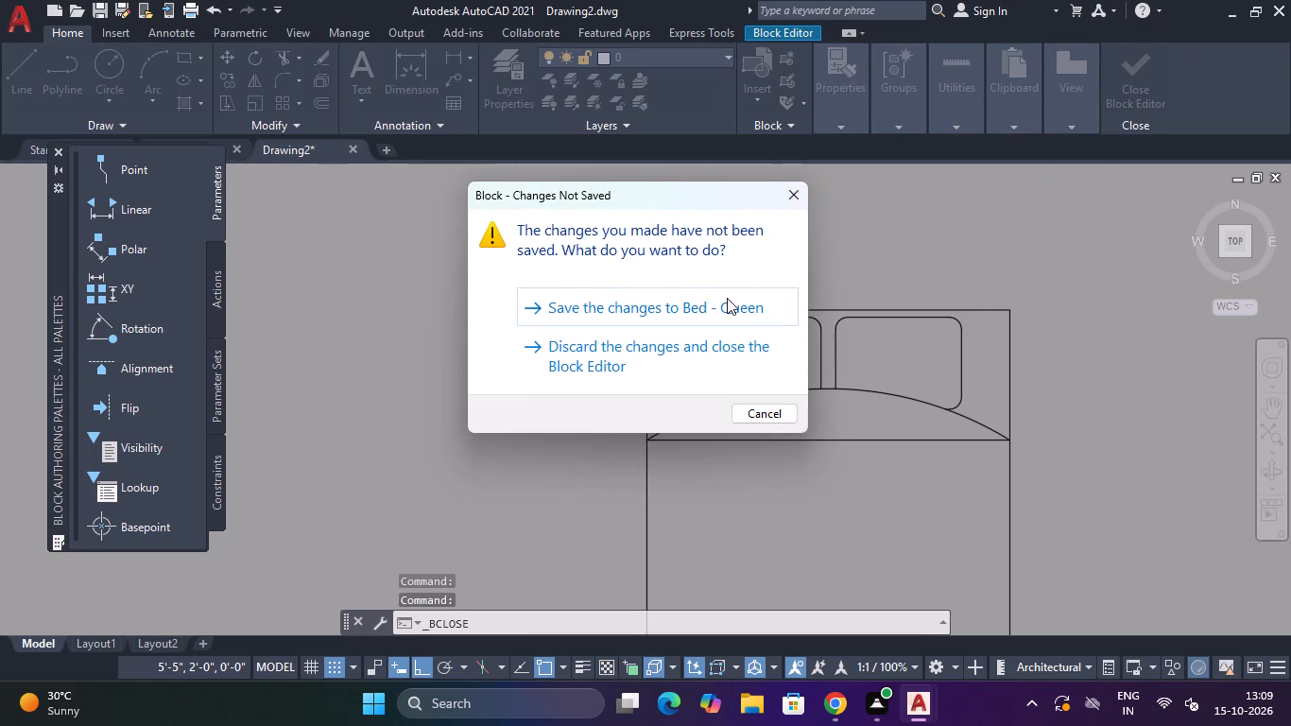
left_click(727, 298)
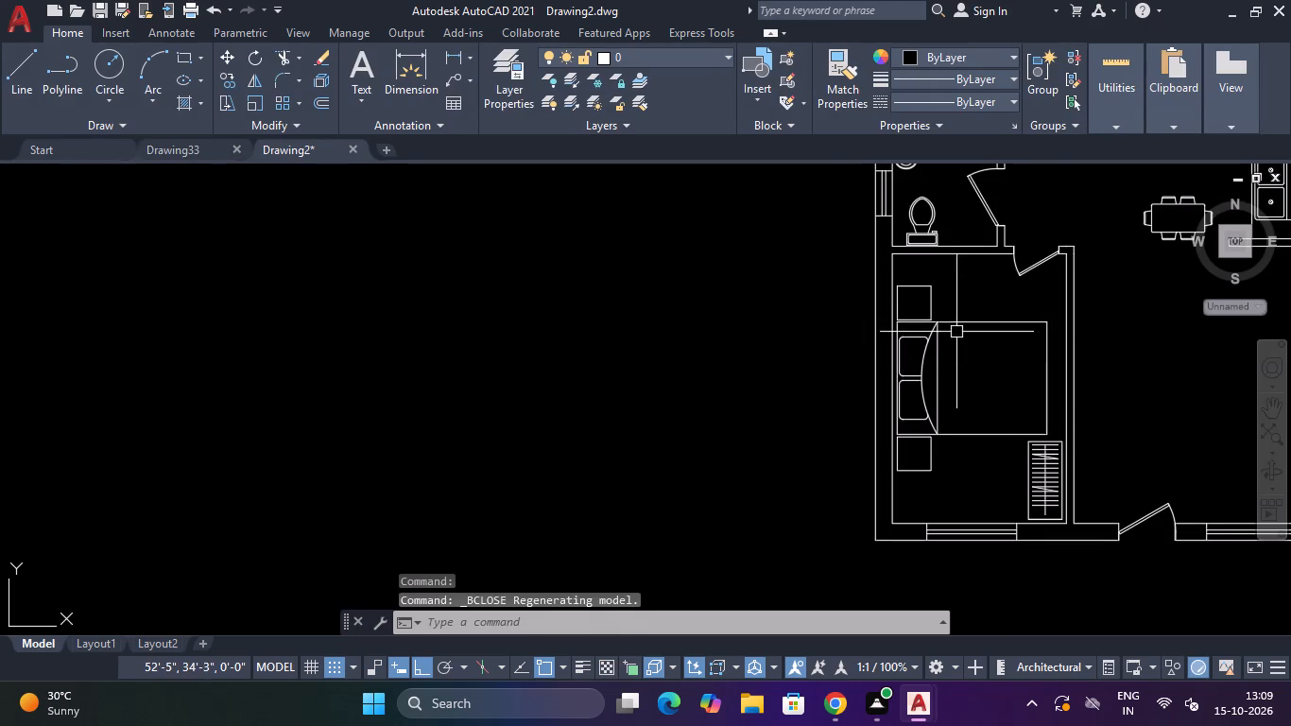
Regenerate the drawing.
scroll(950, 302, "up", 2)
scroll(950, 302, "down", 3)
scroll(947, 284, "up", 4)
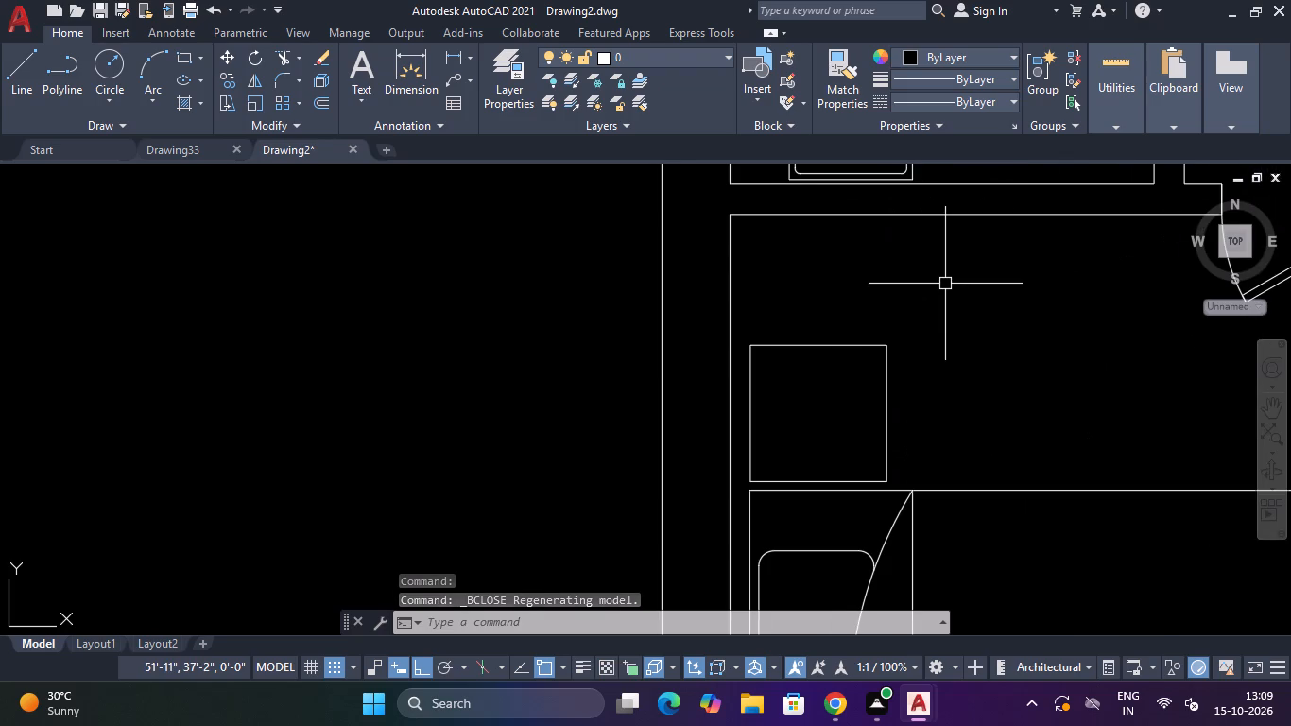
key("e")
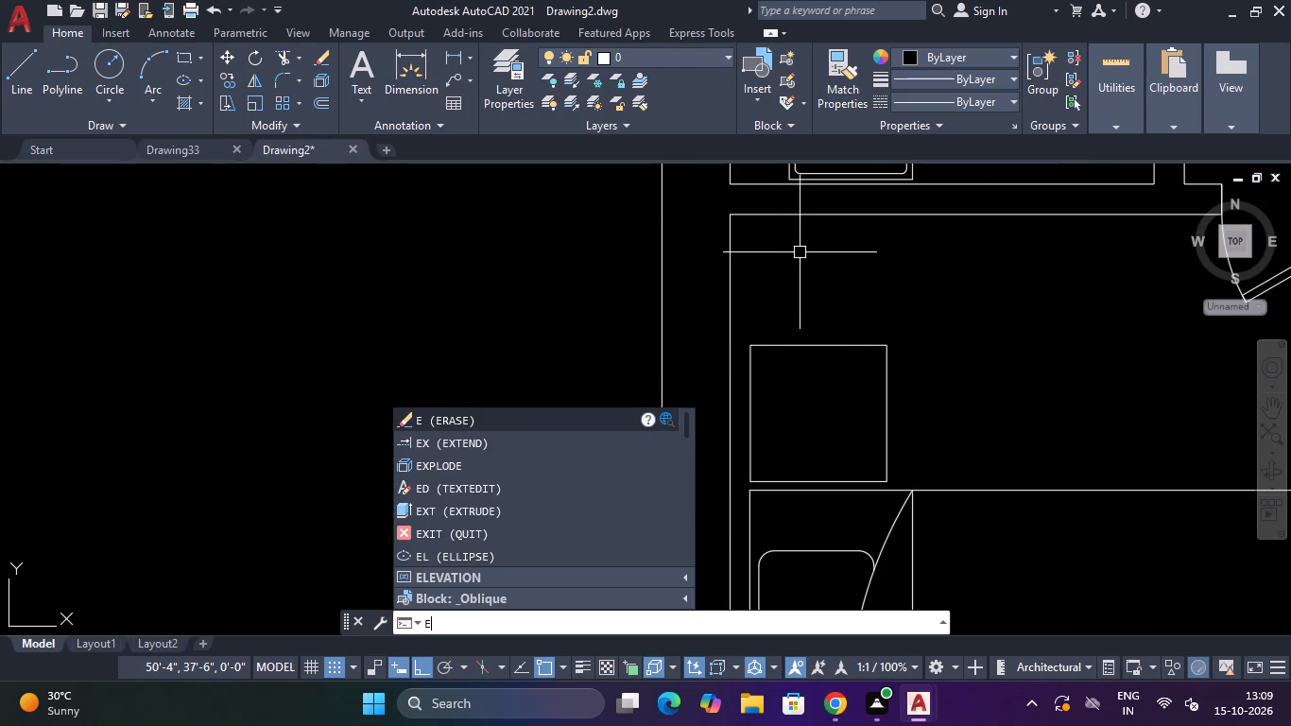
key("BackSpace")
type("RE")
key("space")
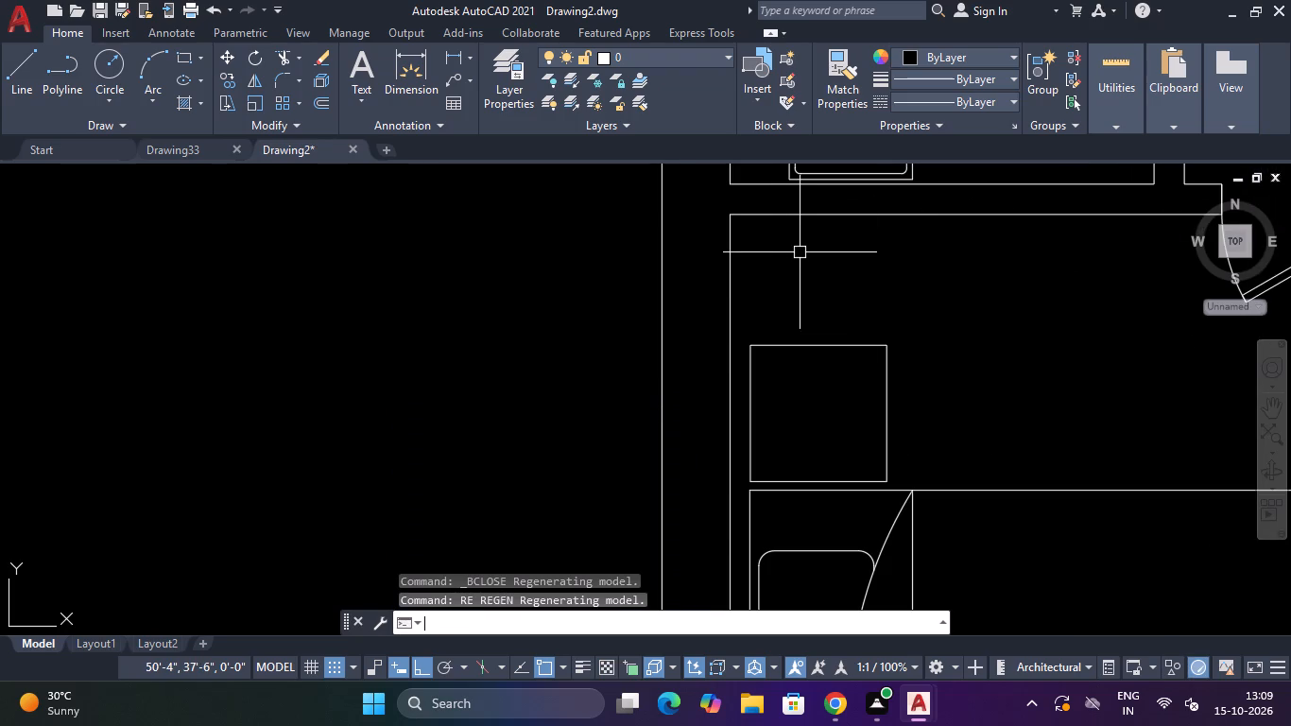
key("Escape")
key("Escape")
Fillet the upper-left and lower-right corners of the lower bedroom's upper bedside table with a 2" radius.
type("F")
key("space")
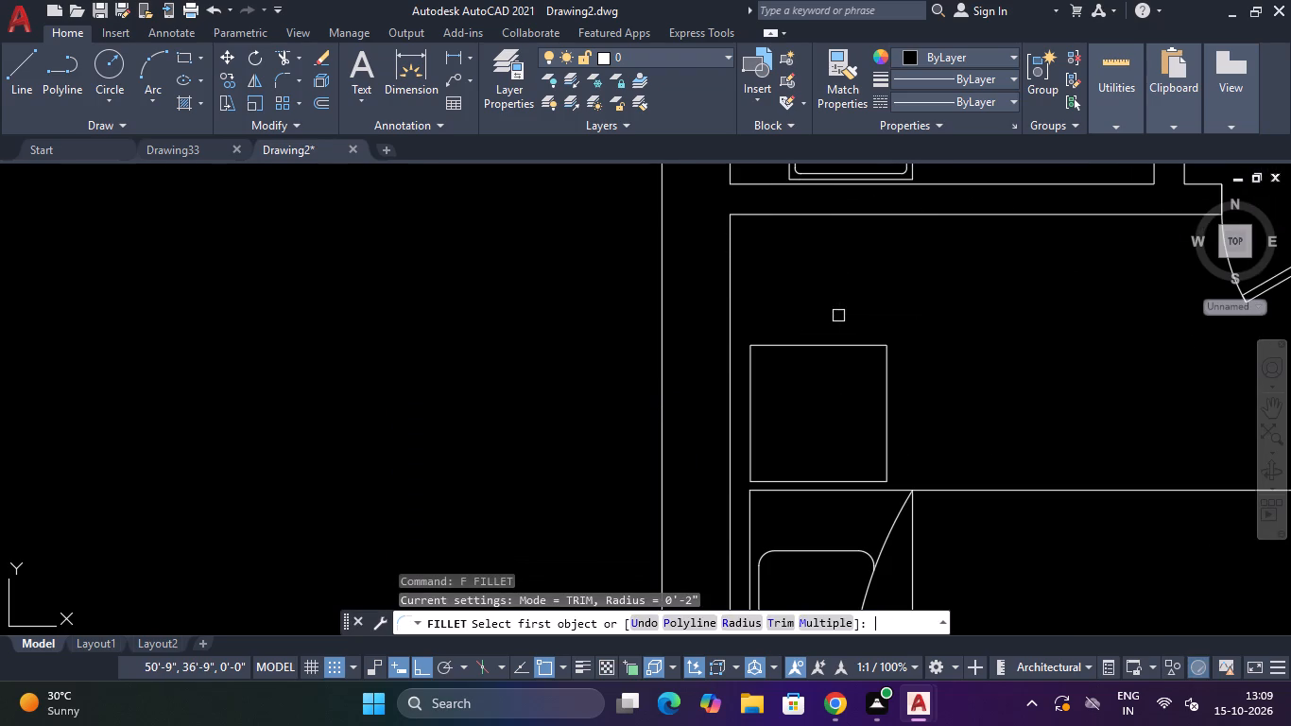
left_click(833, 344)
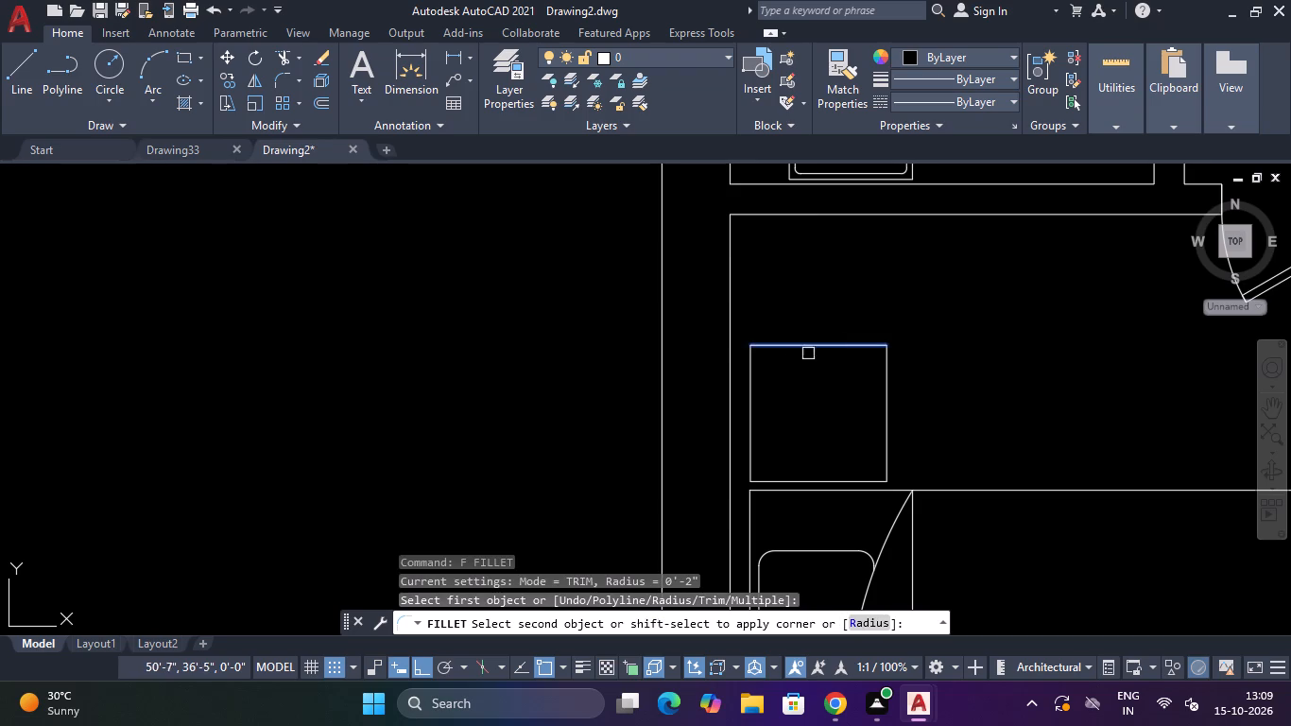
left_click(749, 378)
key("space")
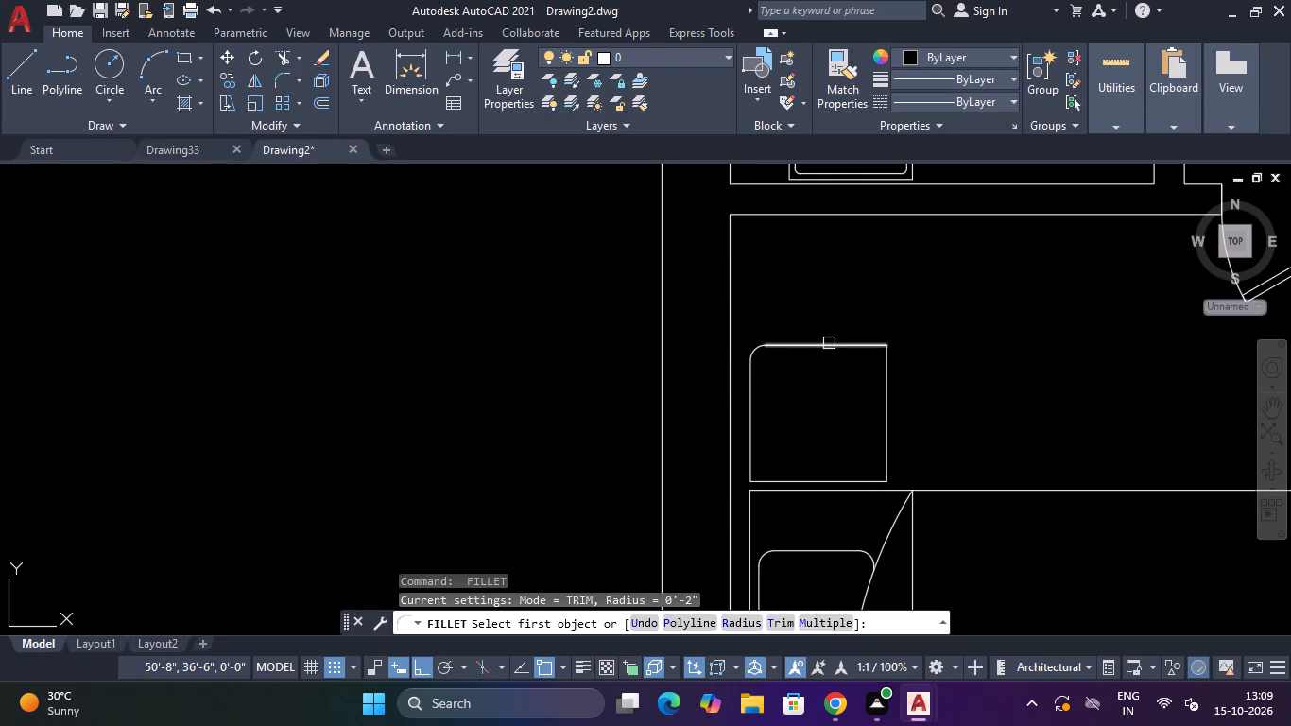
left_click(829, 343)
key("space")
key("space")
key("Escape")
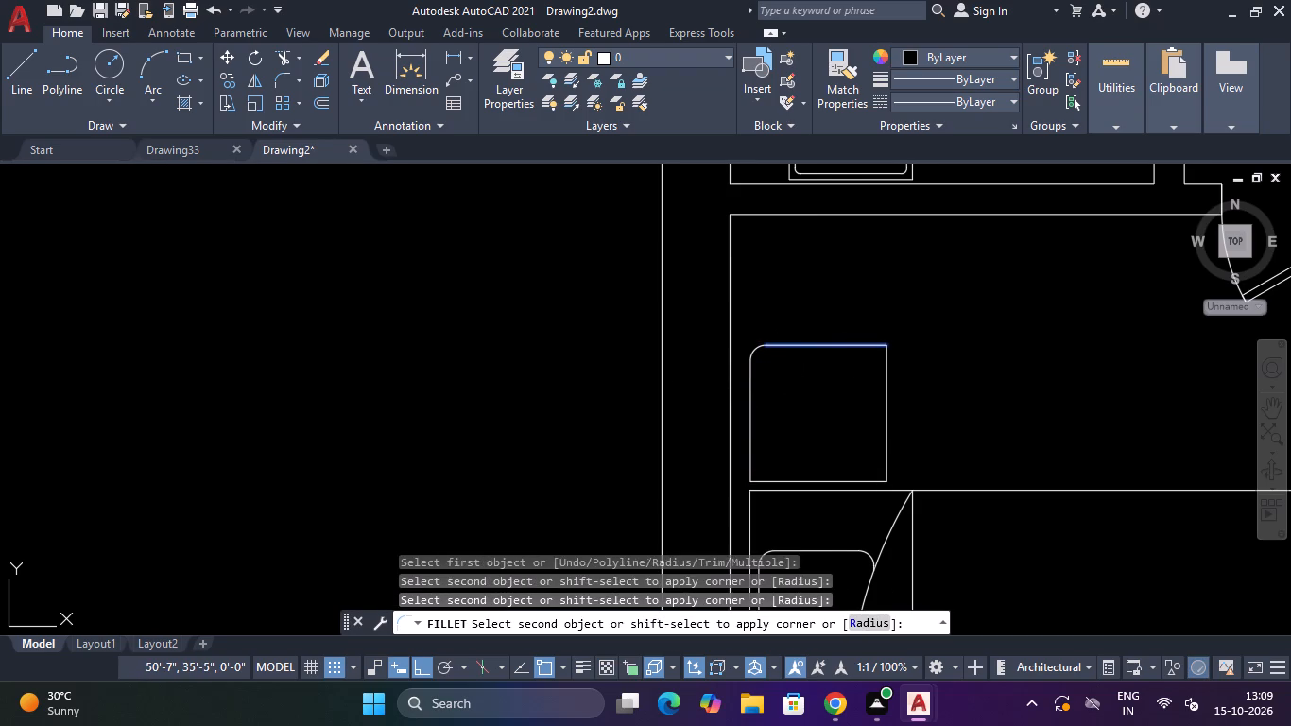
key("space")
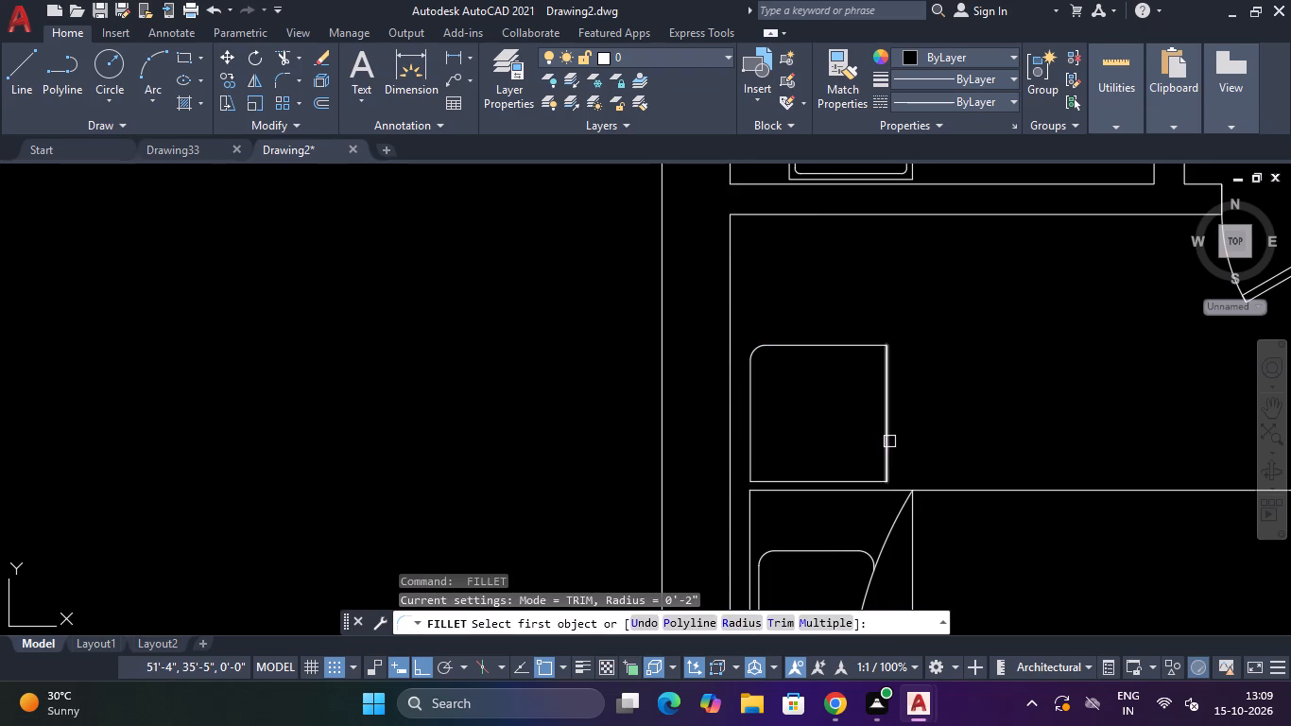
left_click(889, 441)
left_click(851, 479)
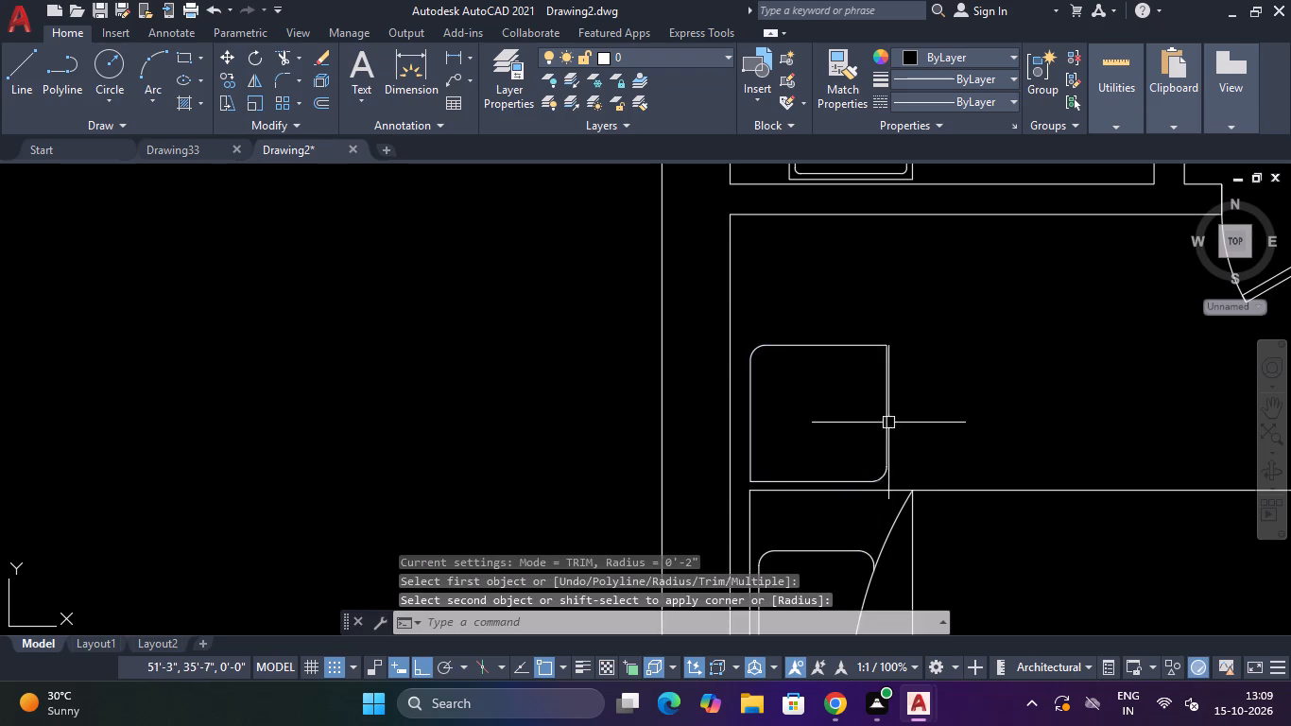
Fillet the upper-right and lower-left corners of the lower bedroom's lower bedside table with a 2" radius.
scroll(888, 422, "down", 6)
scroll(899, 485, "up", 4)
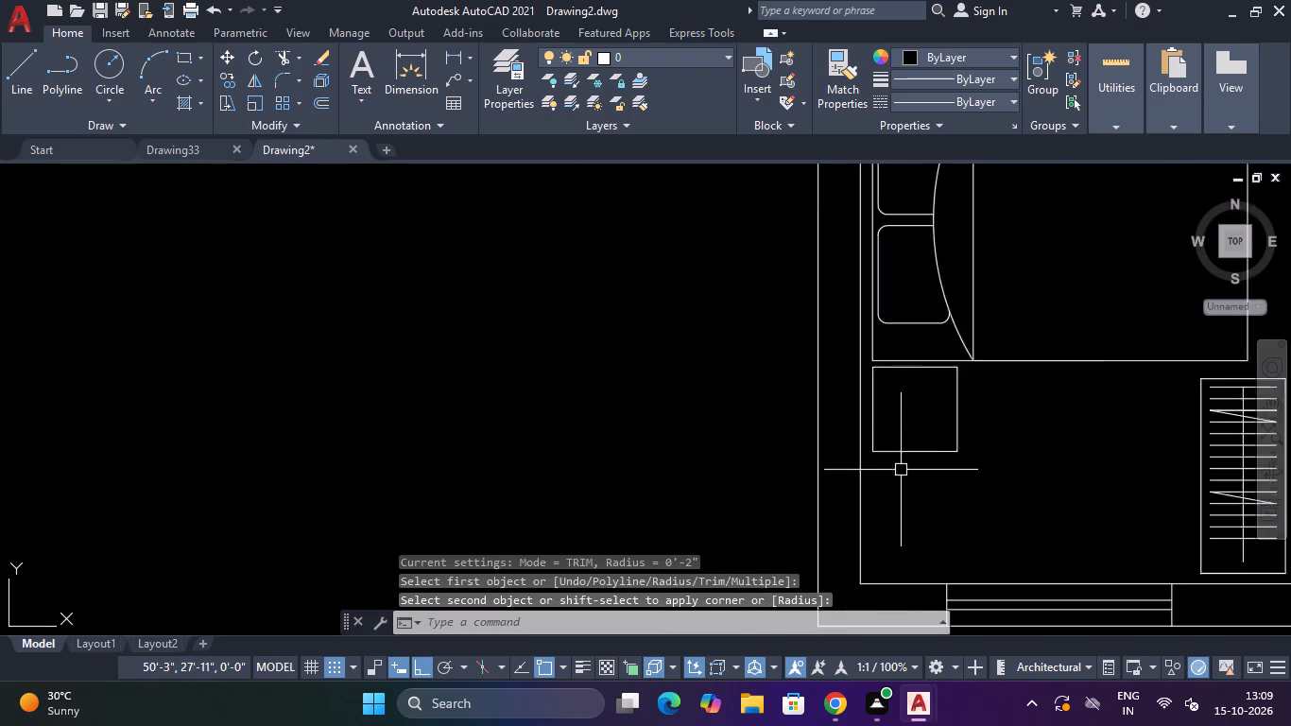
scroll(901, 470, "up", 2)
key("space")
left_click(952, 307)
left_click(990, 345)
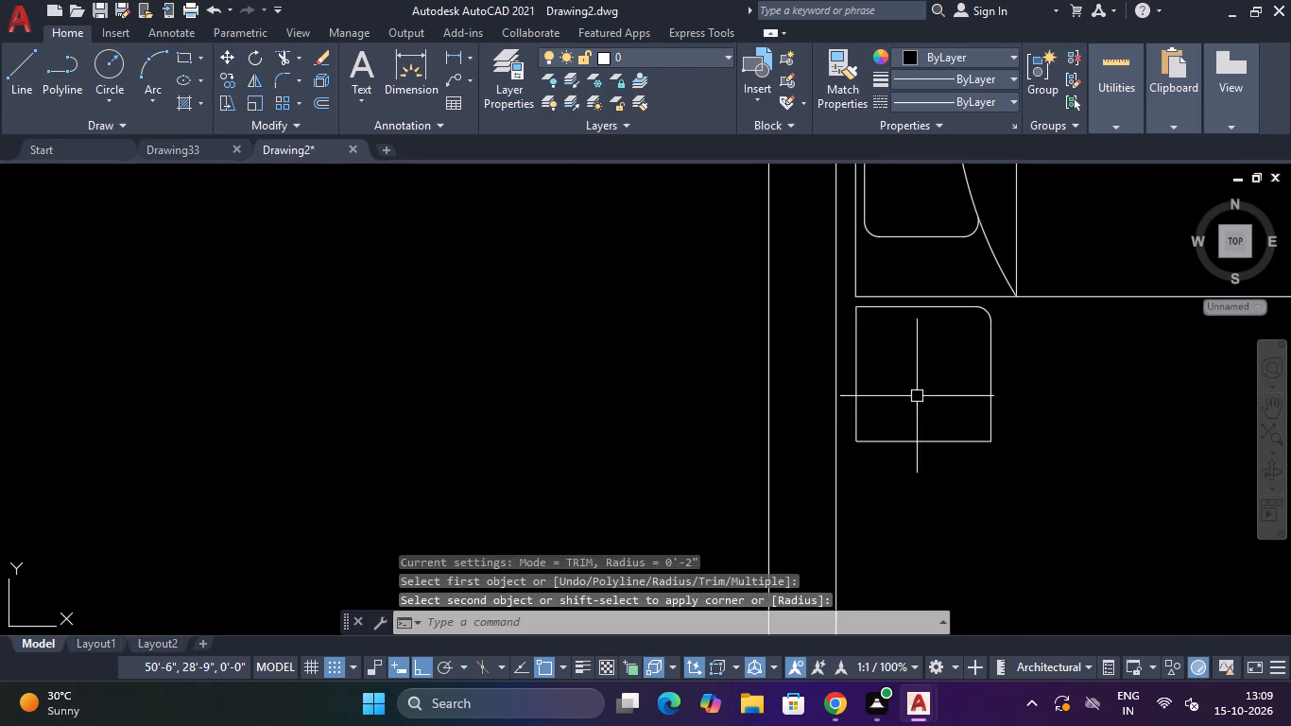
key("space")
left_click(859, 393)
left_click(876, 439)
scroll(935, 357, "down", 2)
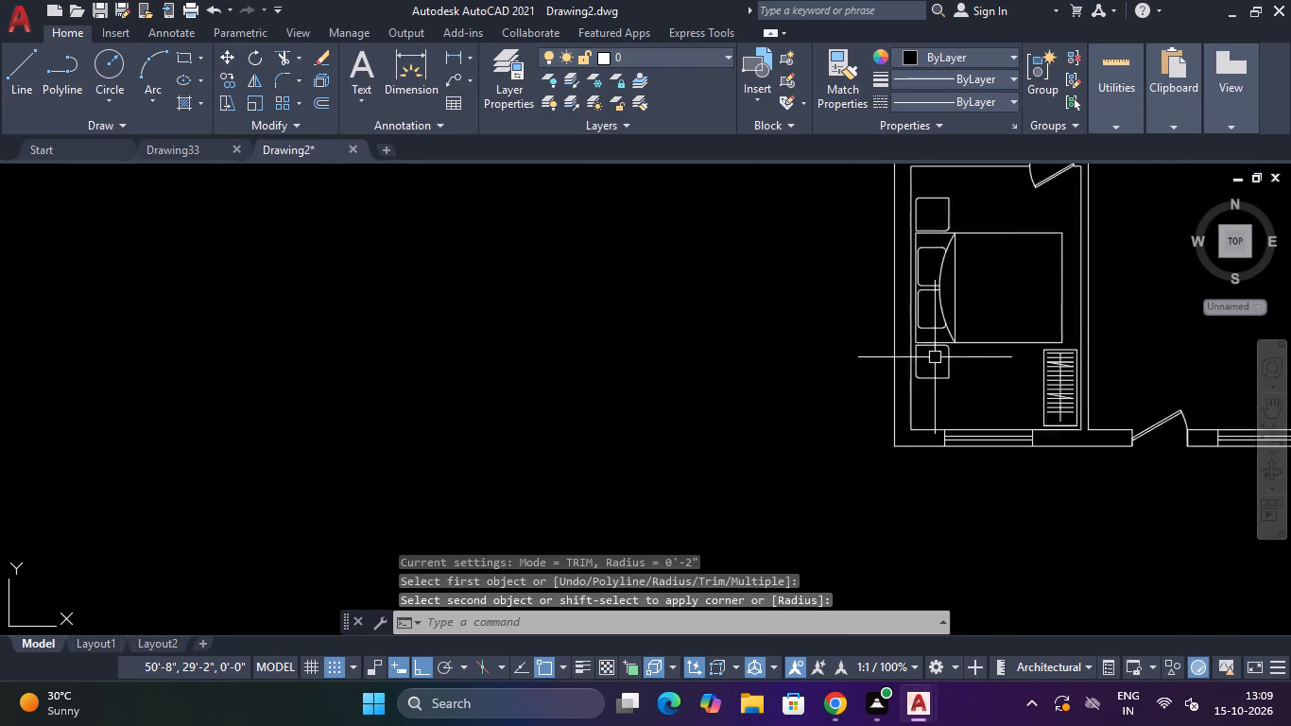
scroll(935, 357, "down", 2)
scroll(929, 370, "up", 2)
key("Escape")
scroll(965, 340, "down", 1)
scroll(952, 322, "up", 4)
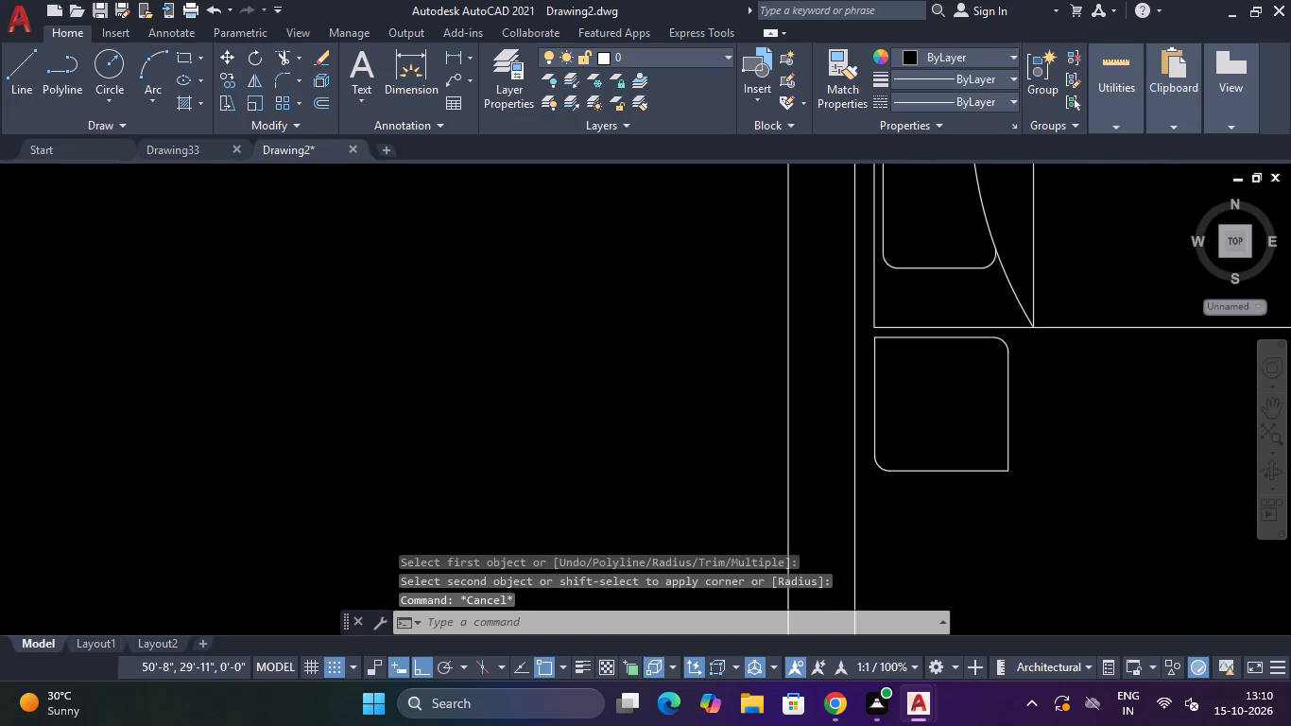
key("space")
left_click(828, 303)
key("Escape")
Fillet the upper-right and lower-left corners of the upper bedroom's upper bedside table with a 2" radius.
scroll(935, 288, "down", 4)
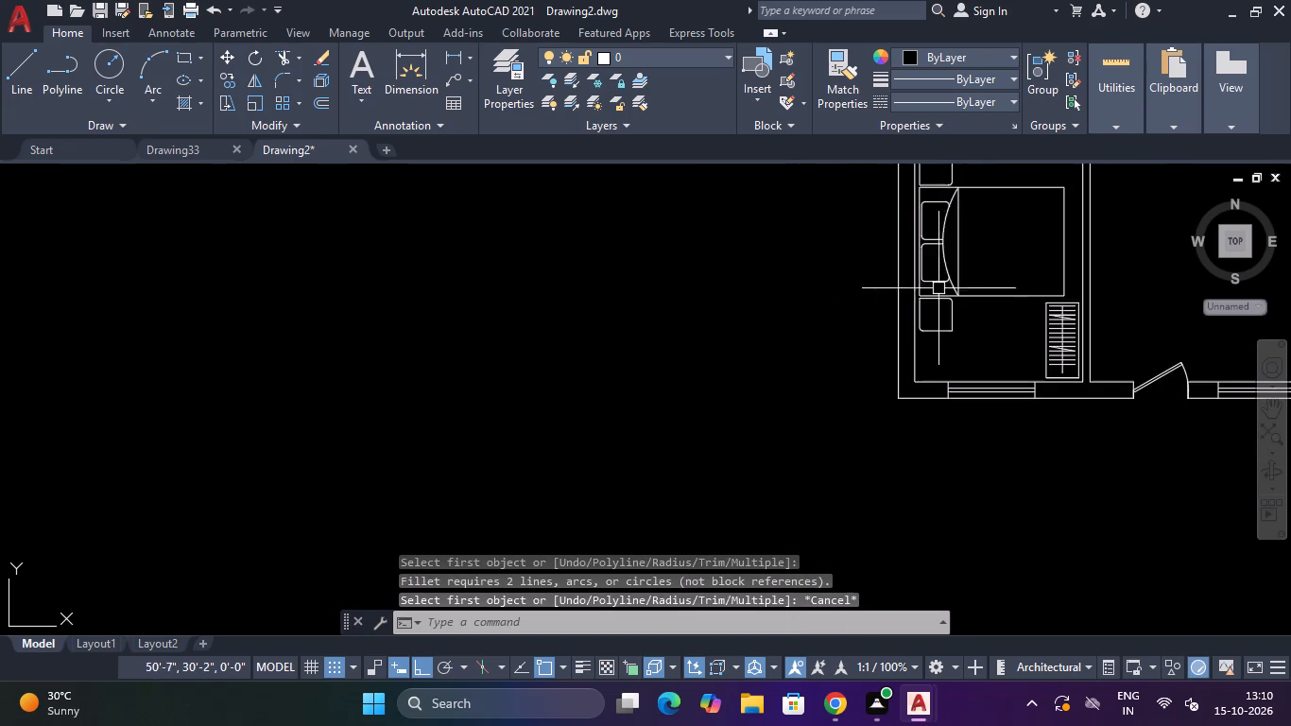
scroll(1022, 230, "down", 3)
scroll(1026, 206, "up", 1)
scroll(1026, 206, "down", 3)
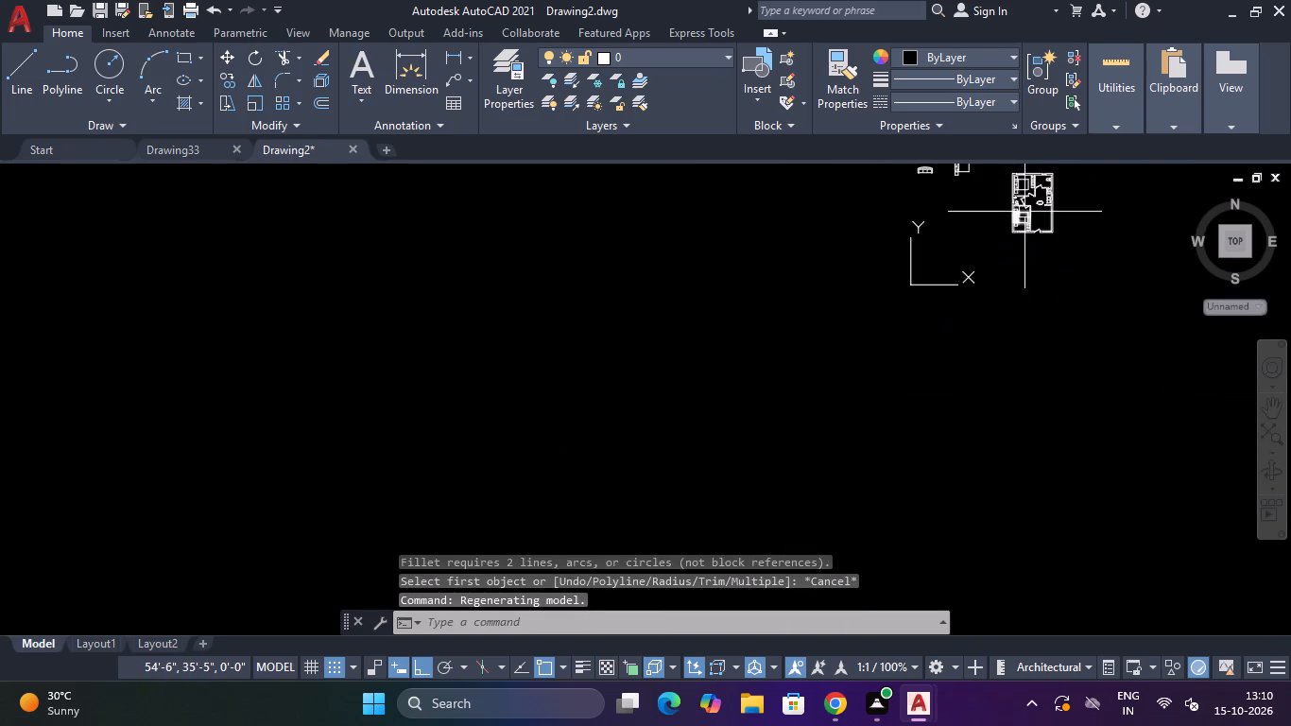
scroll(1043, 177, "down", 3)
scroll(1039, 171, "up", 8)
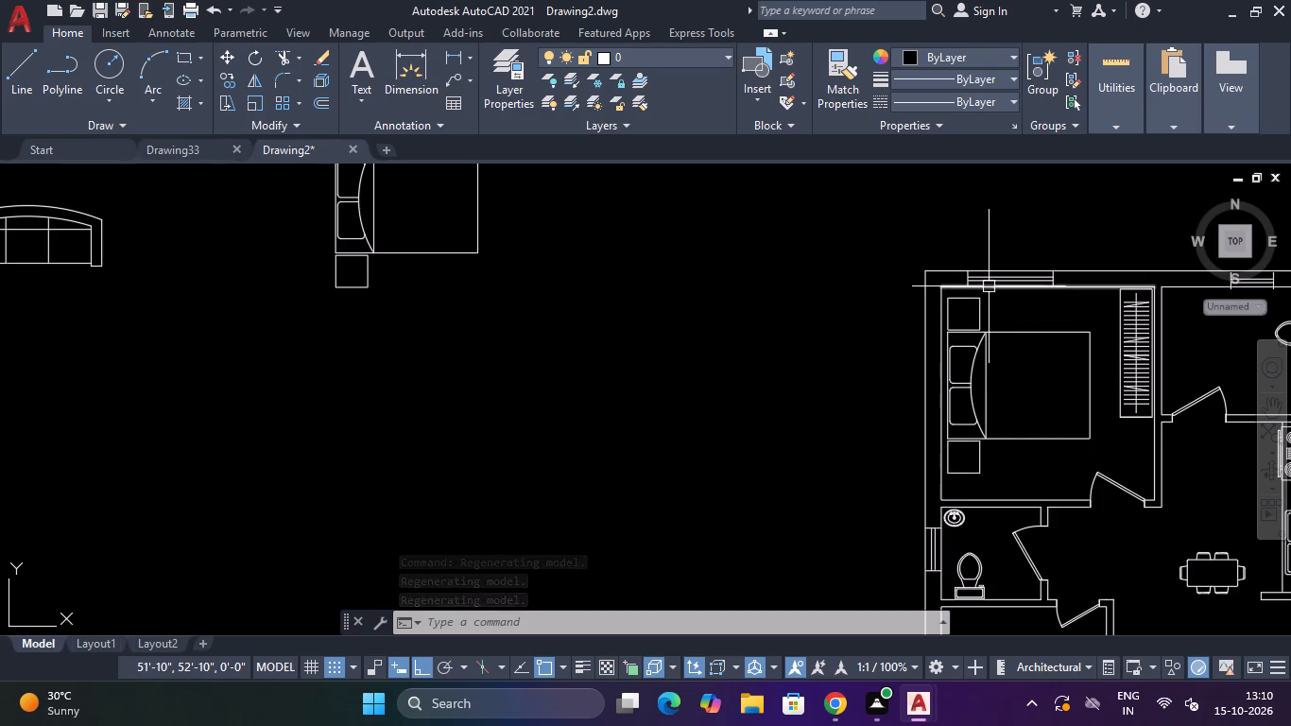
key("space")
scroll(978, 294, "up", 3)
left_click(957, 307)
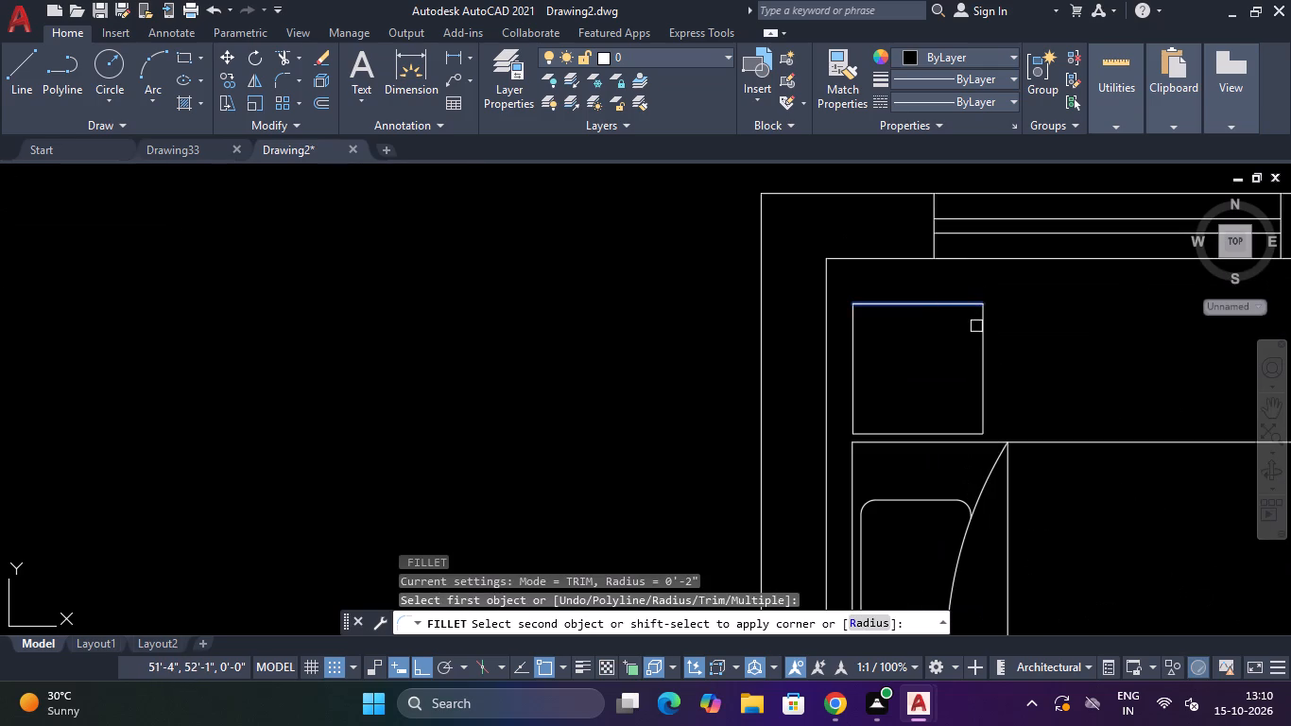
left_click(981, 332)
key("space")
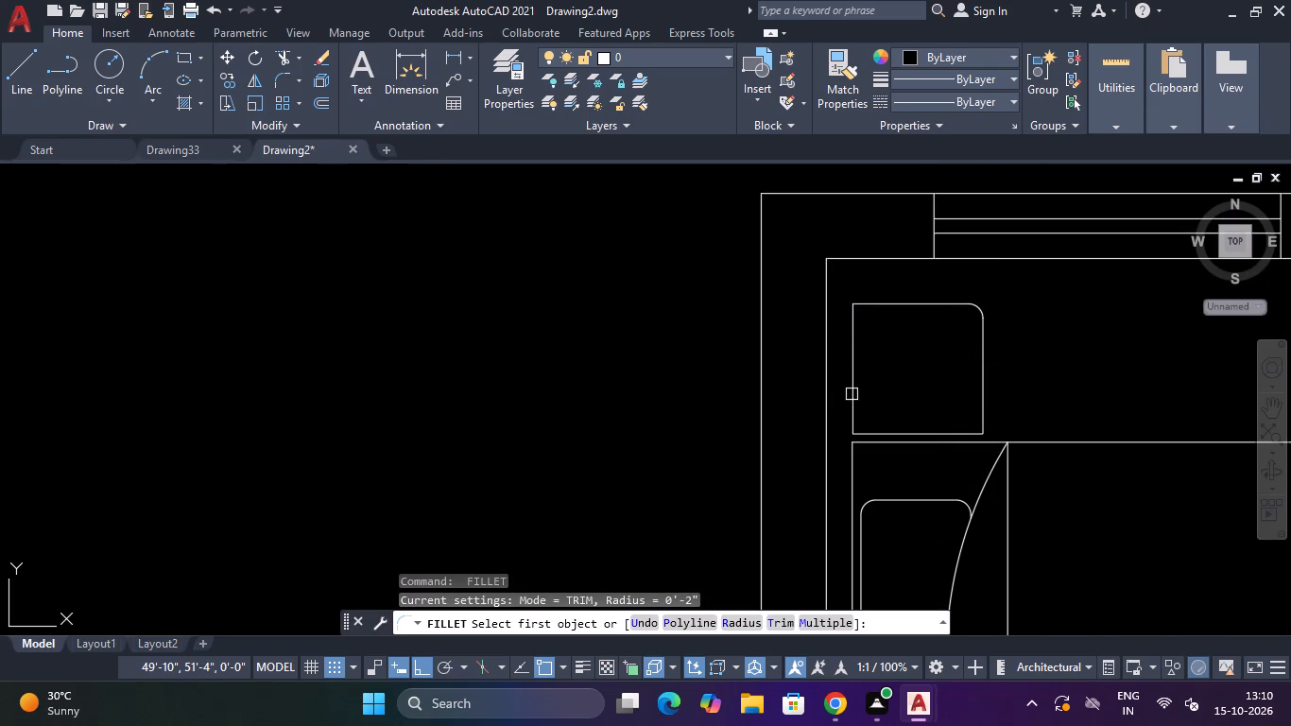
left_click(852, 393)
left_click(890, 429)
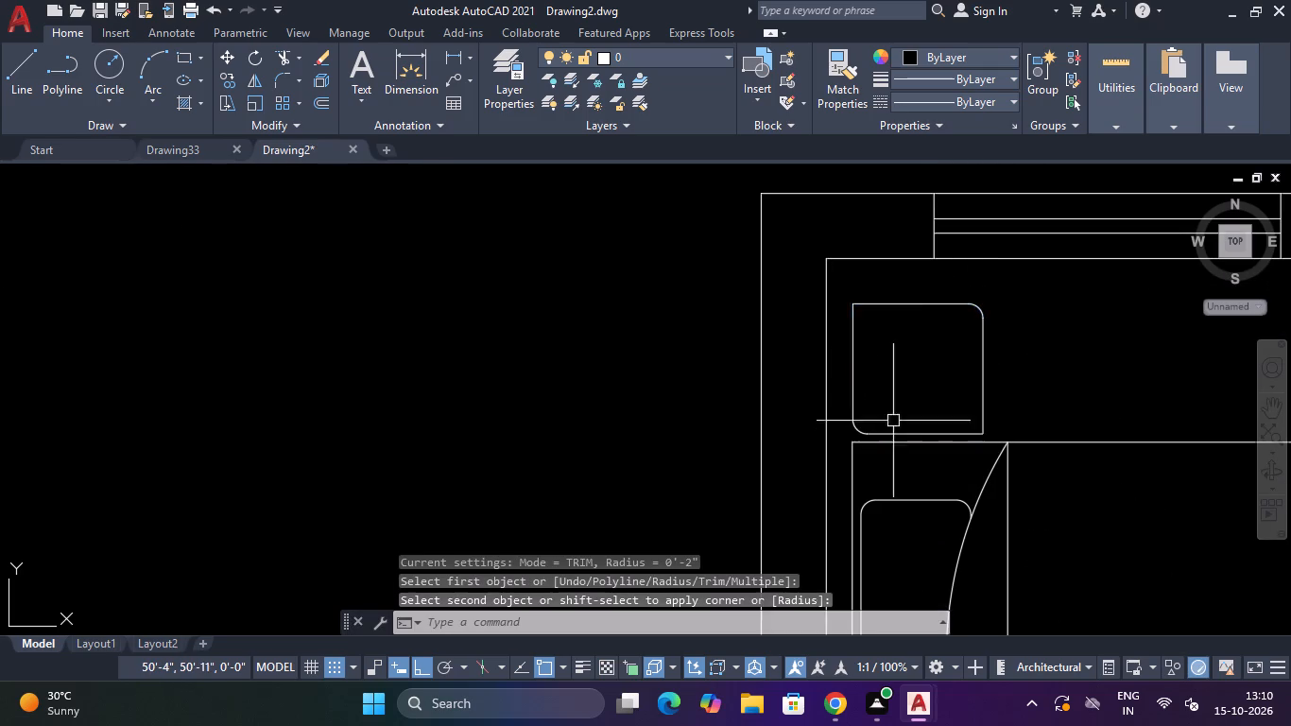
Fillet the upper-left and lower-right corners of the upper bedroom's lower bedside table with a 2" radius.
scroll(913, 354, "down", 3)
scroll(918, 508, "up", 4)
key("space")
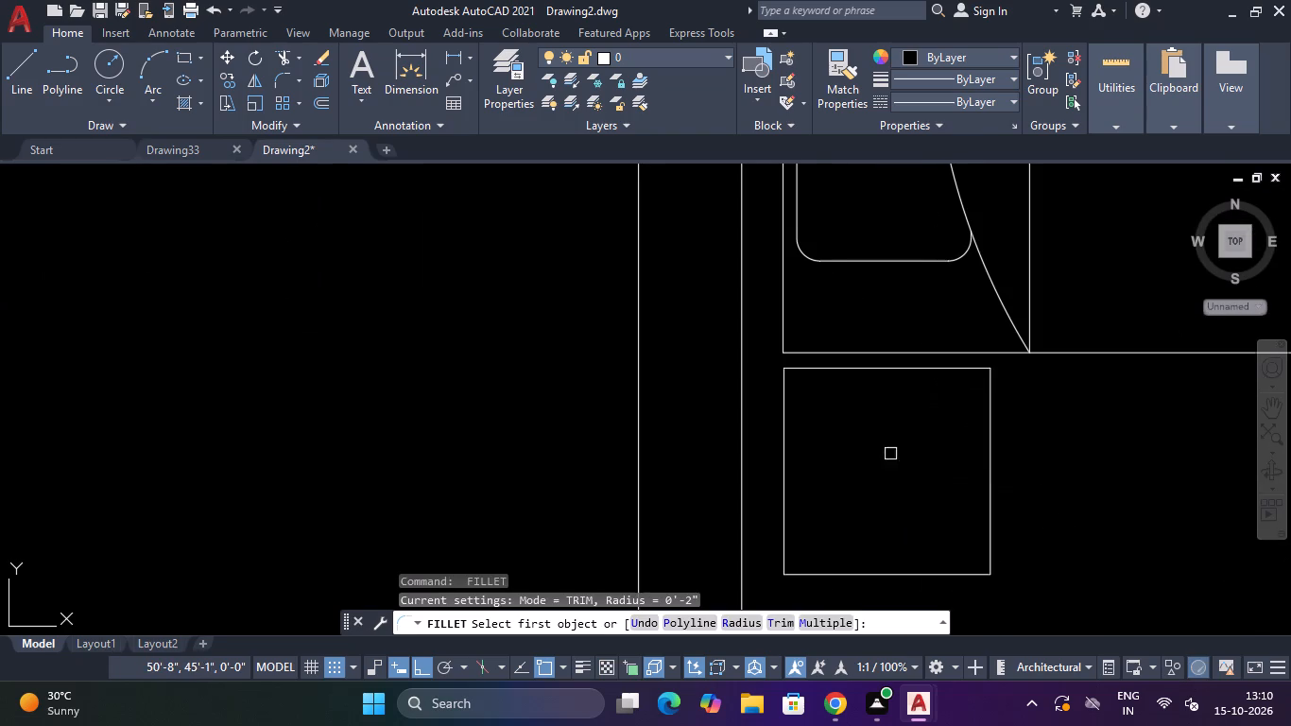
left_click(853, 371)
left_click(783, 430)
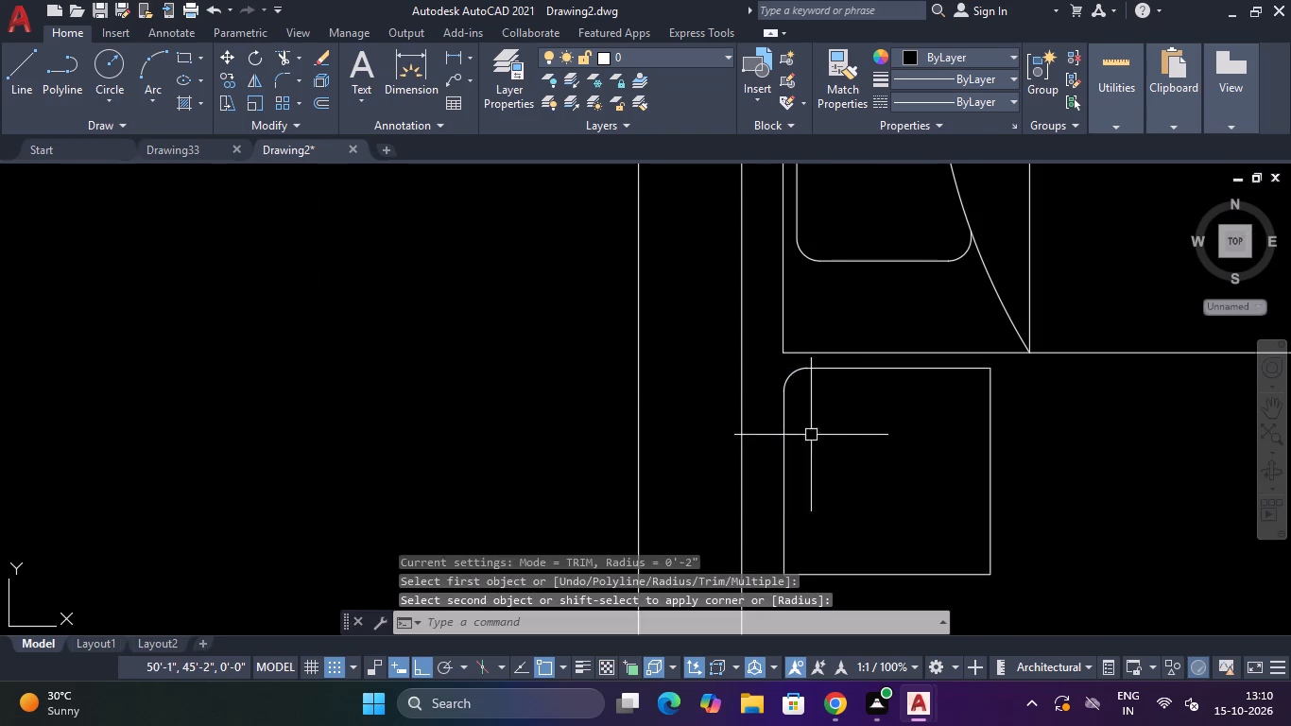
key("space")
left_click(993, 520)
left_click(941, 572)
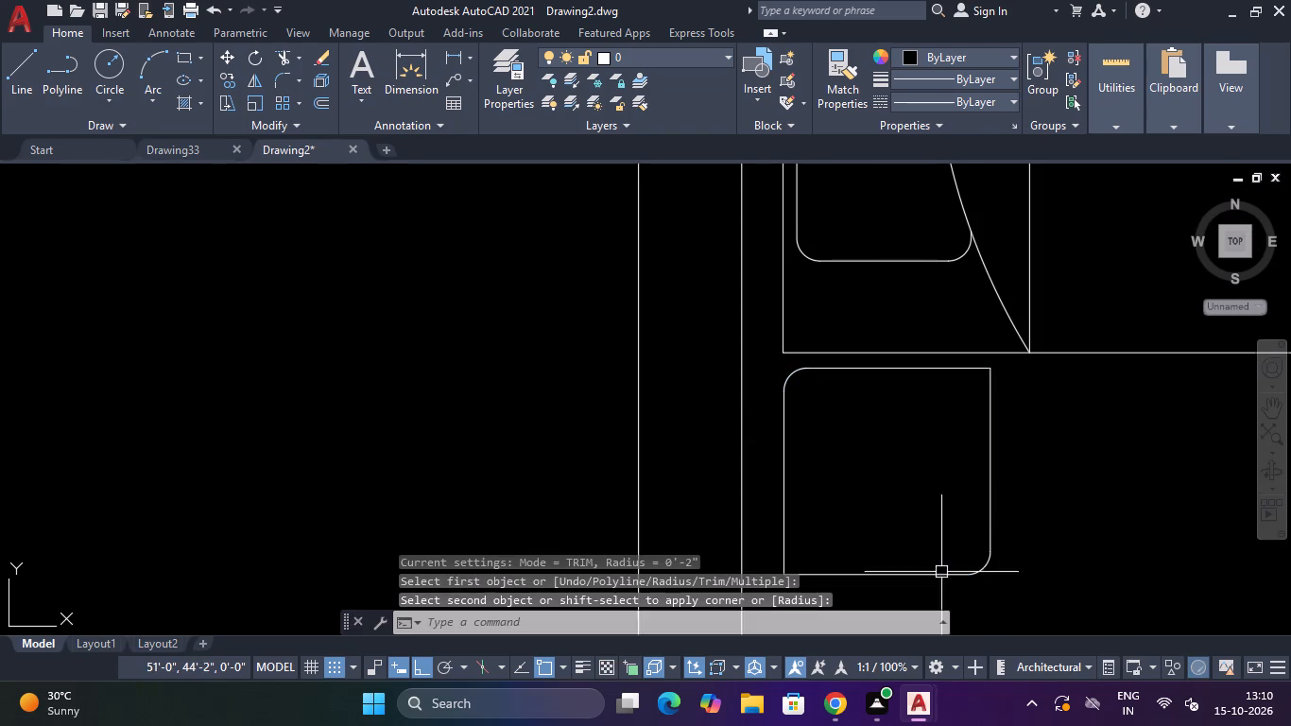
In the empty space beside the floor plan, draw a C-shaped furniture frame's outer edges: 2'6" leftward, 8' upward and 4' rightward.
scroll(987, 453, "down", 6)
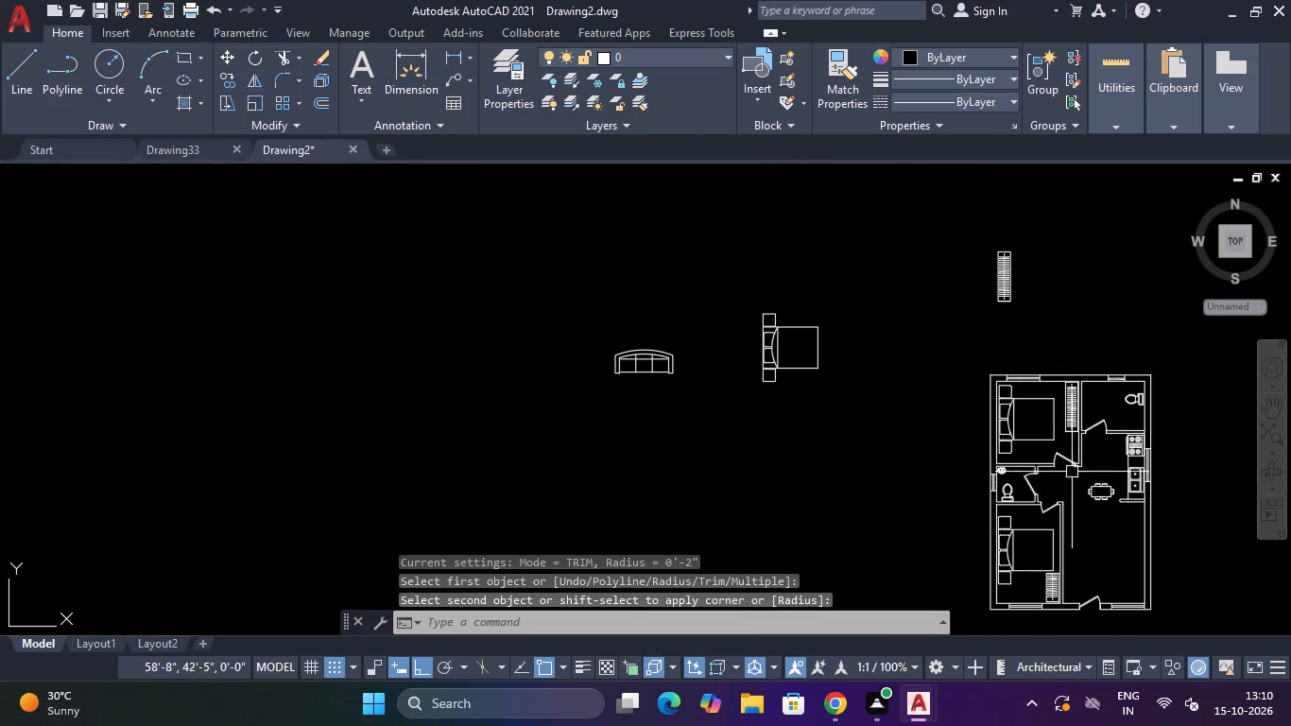
scroll(1079, 500, "down", 2)
scroll(1088, 519, "up", 3)
scroll(1088, 519, "down", 2)
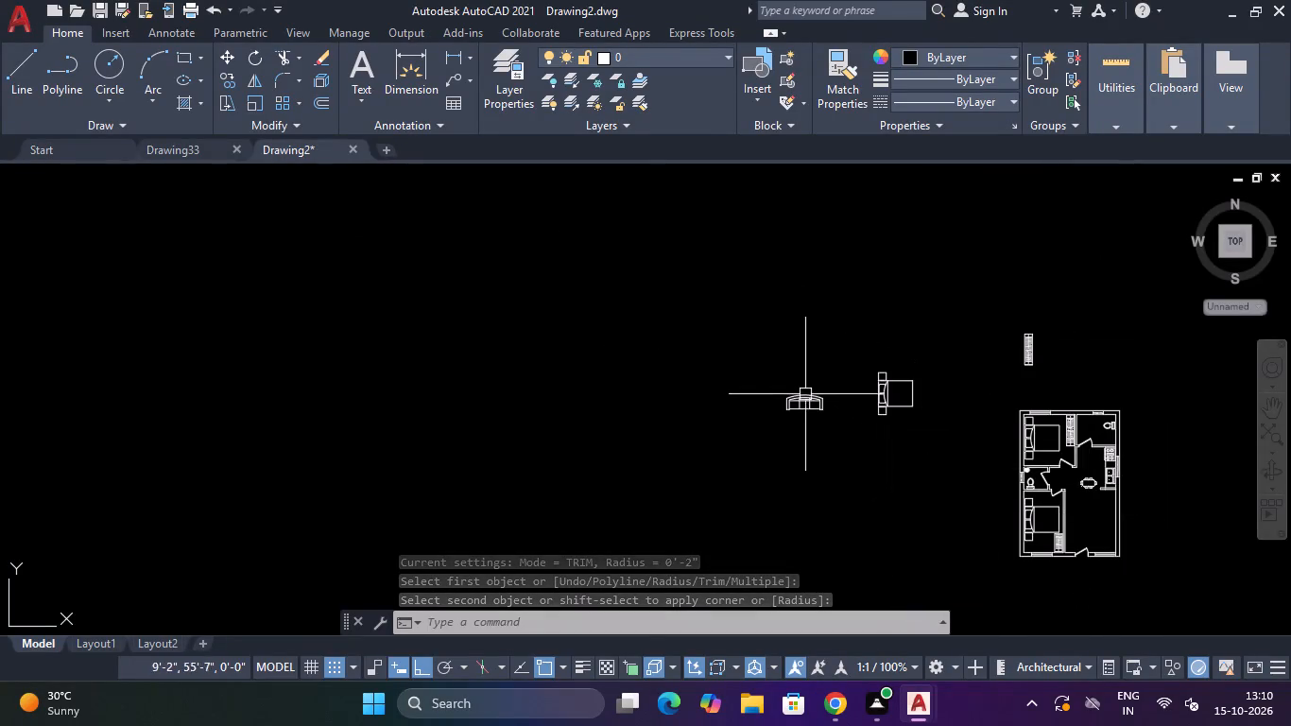
scroll(803, 391, "up", 3)
scroll(928, 359, "down", 4)
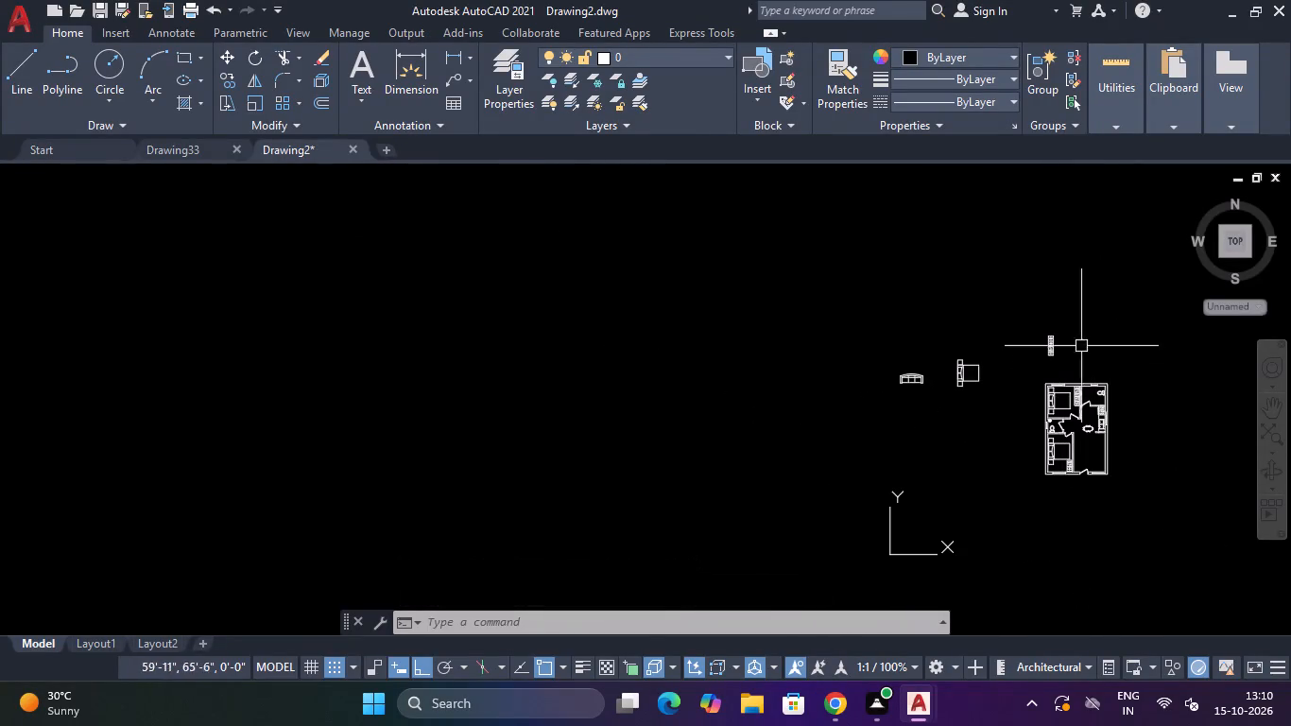
type("L")
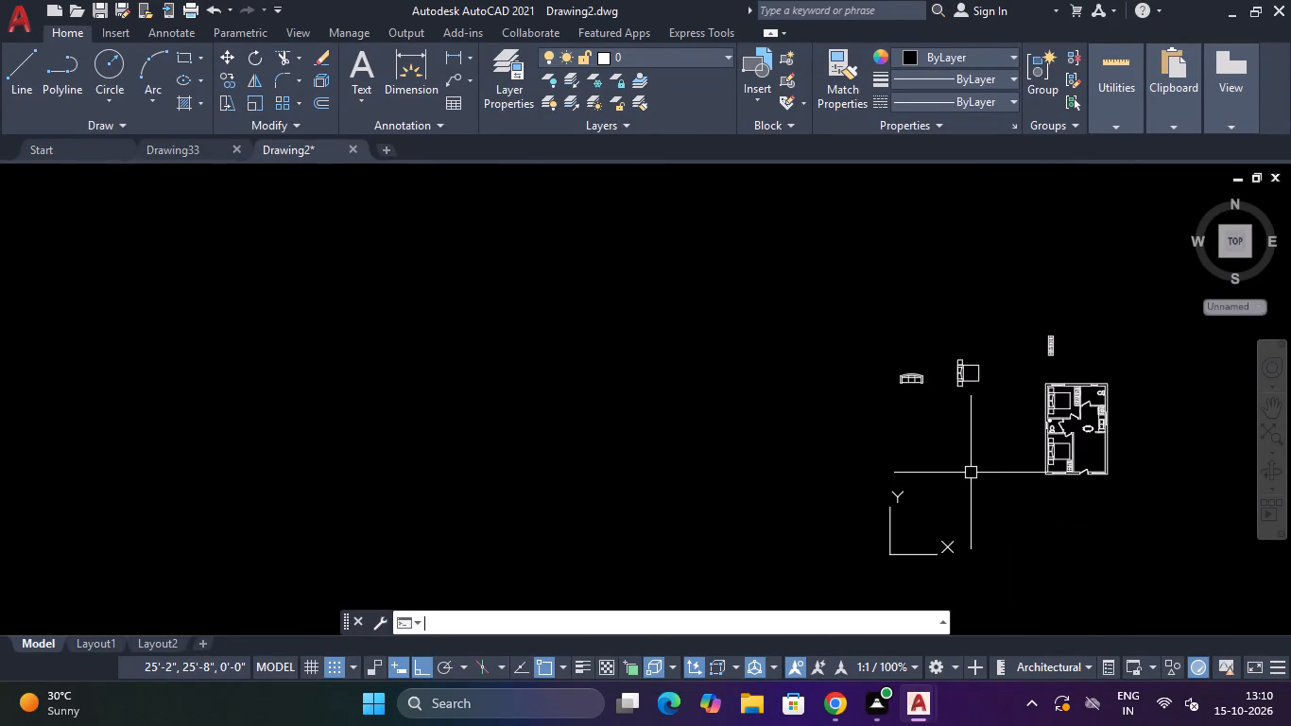
key("space")
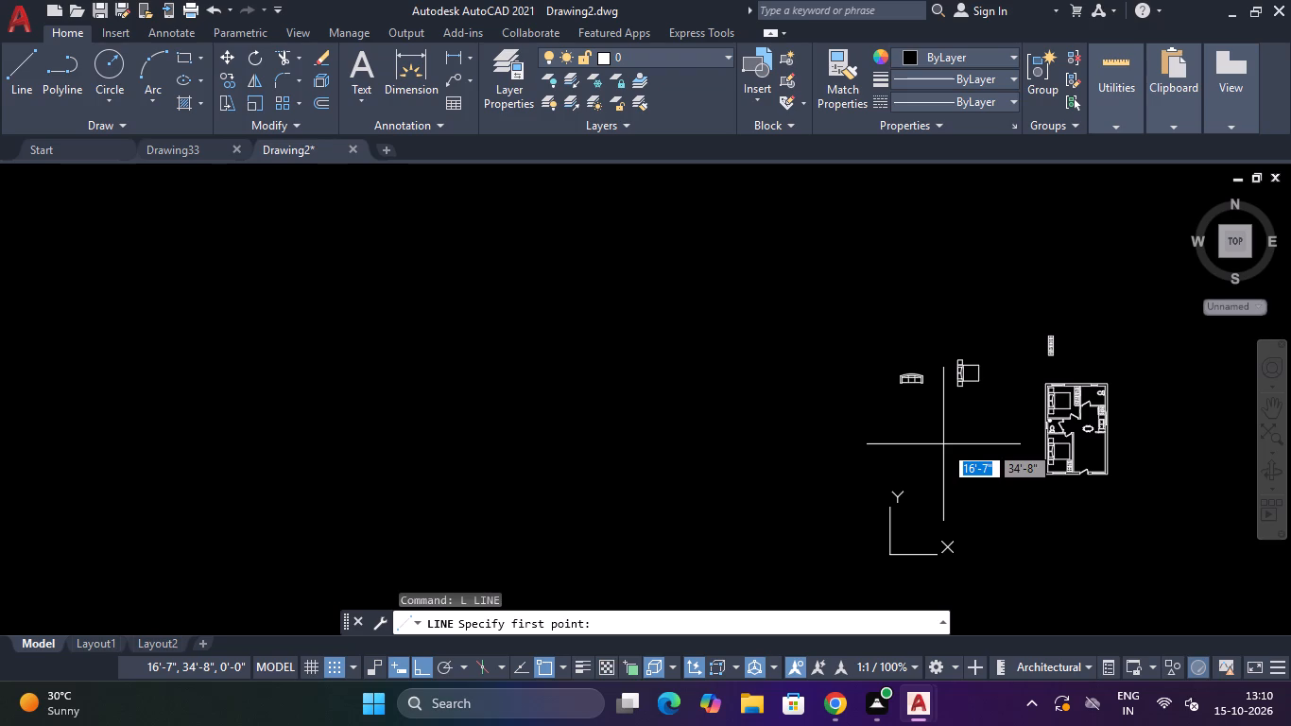
left_click(952, 465)
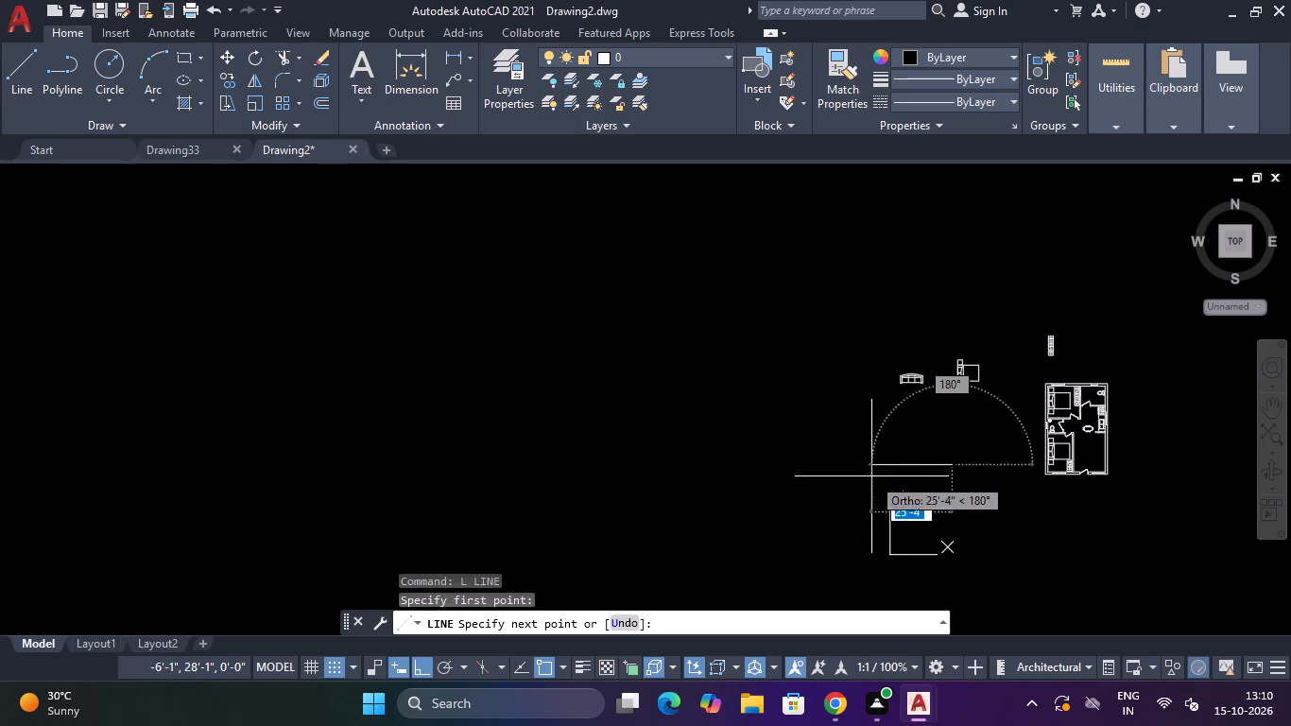
key("2")
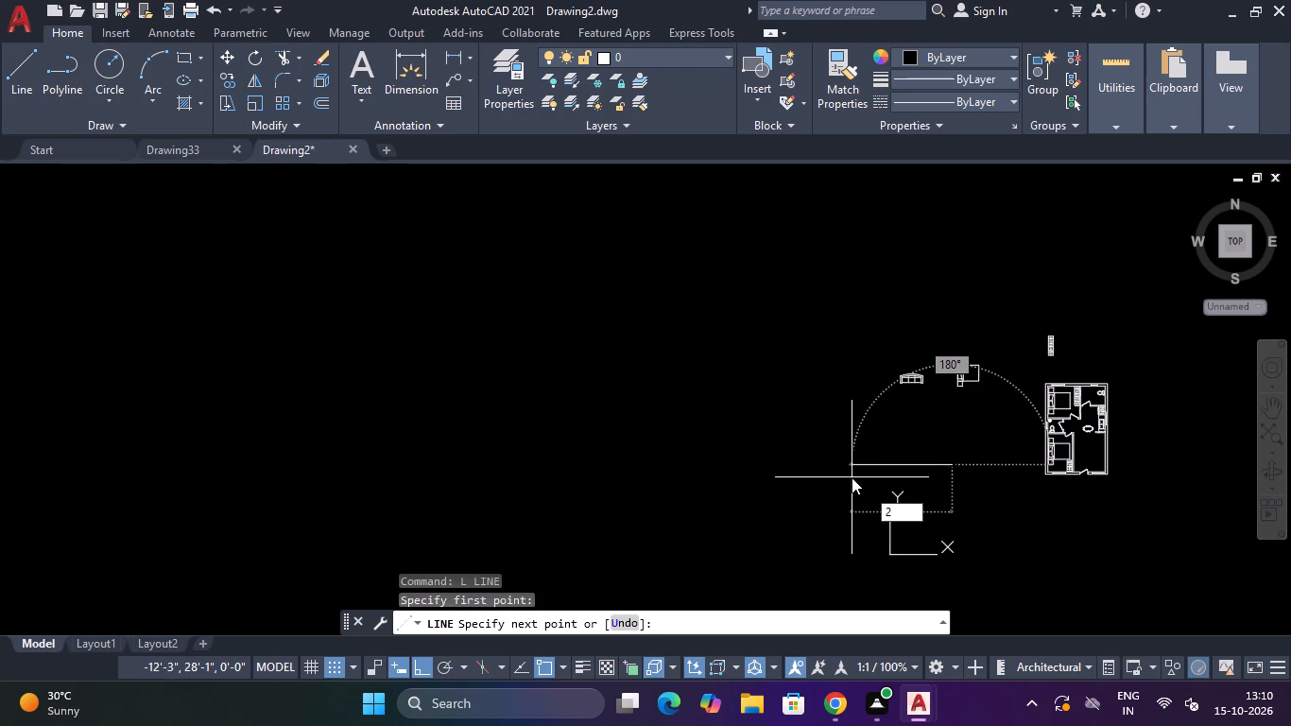
key("apostrophe")
type("6\"")
key("Return")
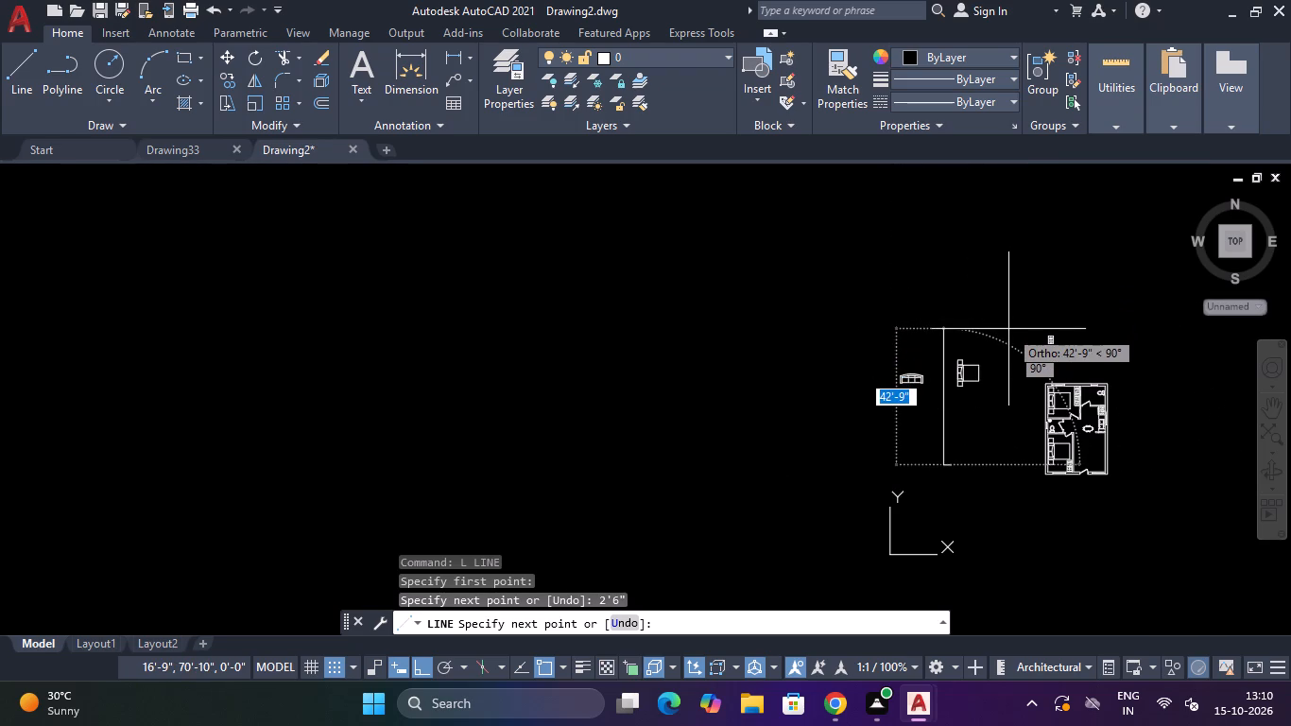
type("8'")
key("Return")
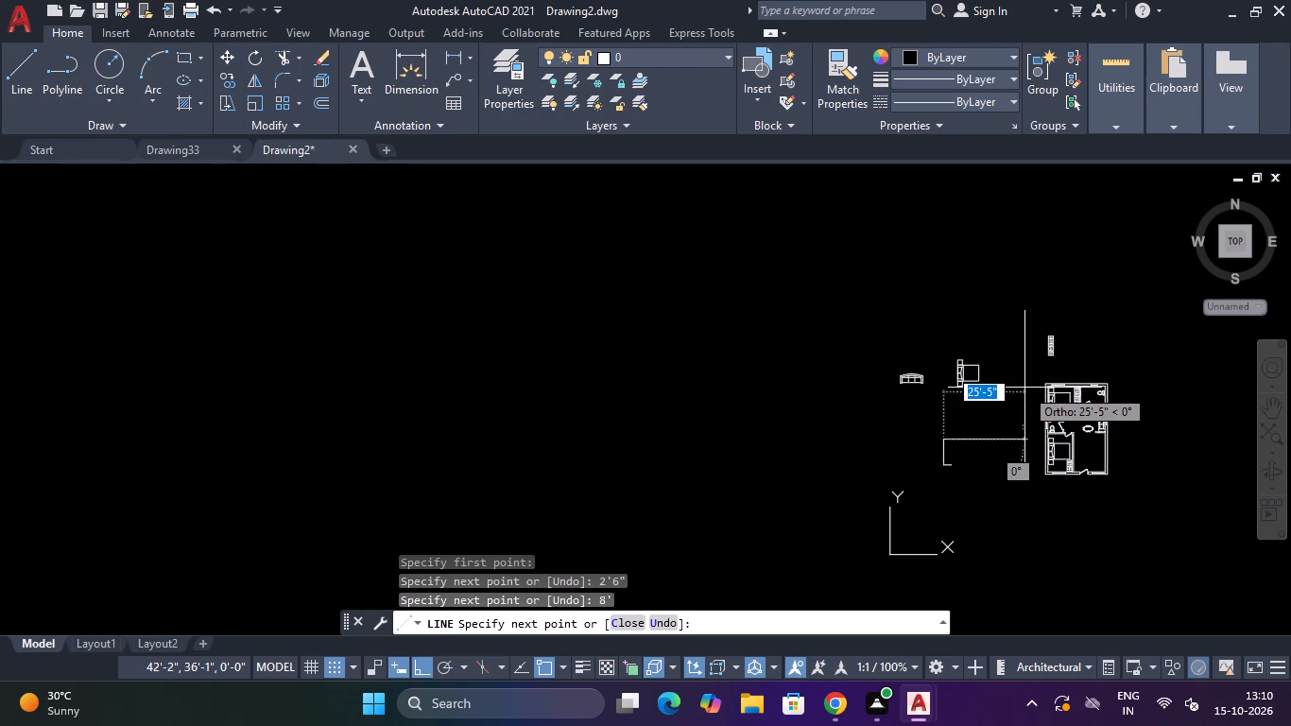
type("4'")
key("Return")
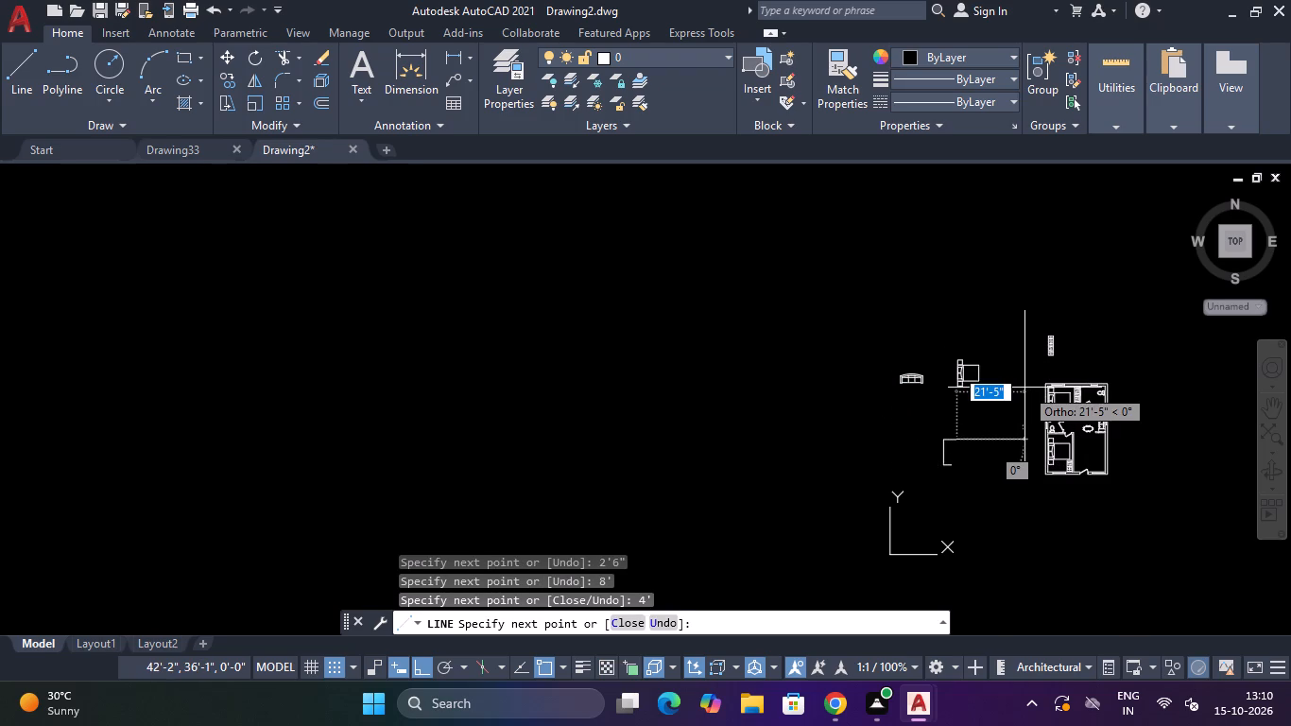
Complete the C-shaped frame's inner outline with lines 6" down, 3'6" left, 7' down and 2' right, closing at the starting point.
scroll(985, 485, "up", 2)
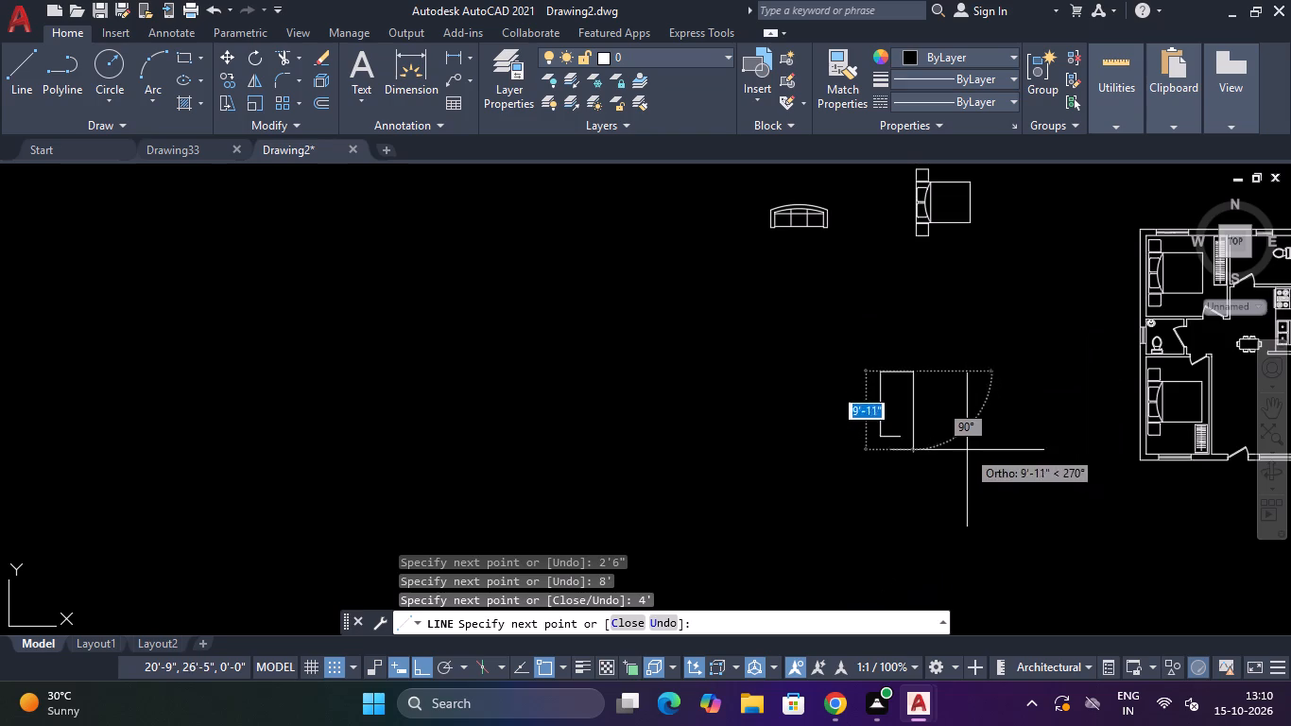
scroll(919, 404, "up", 3)
type("6\"")
key("Return")
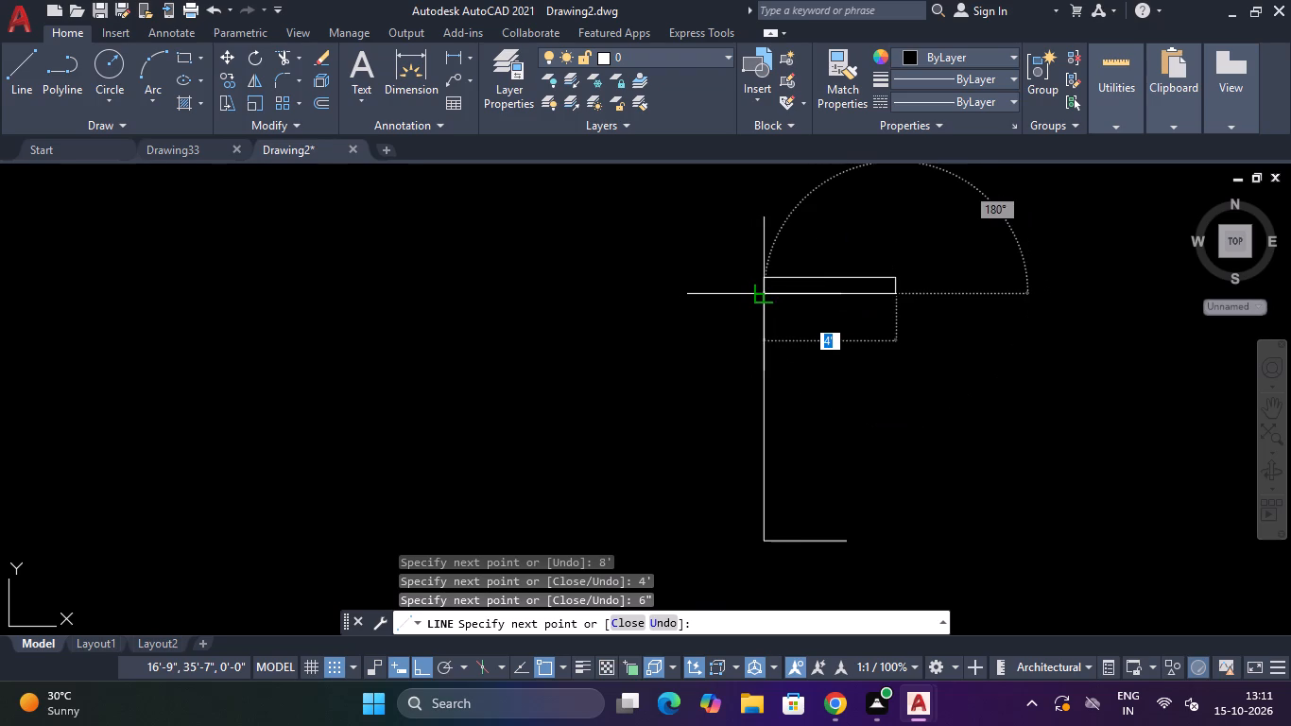
key("3")
type("'6\"")
key("Return")
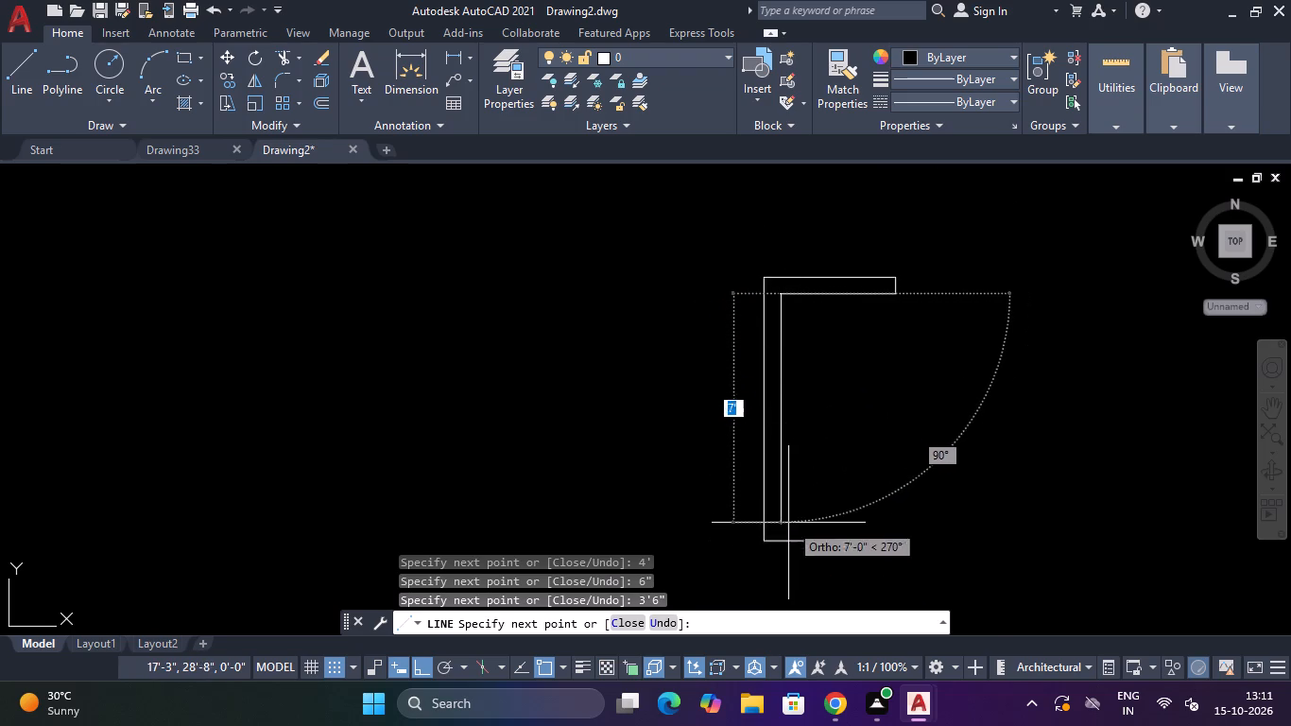
type("7'")
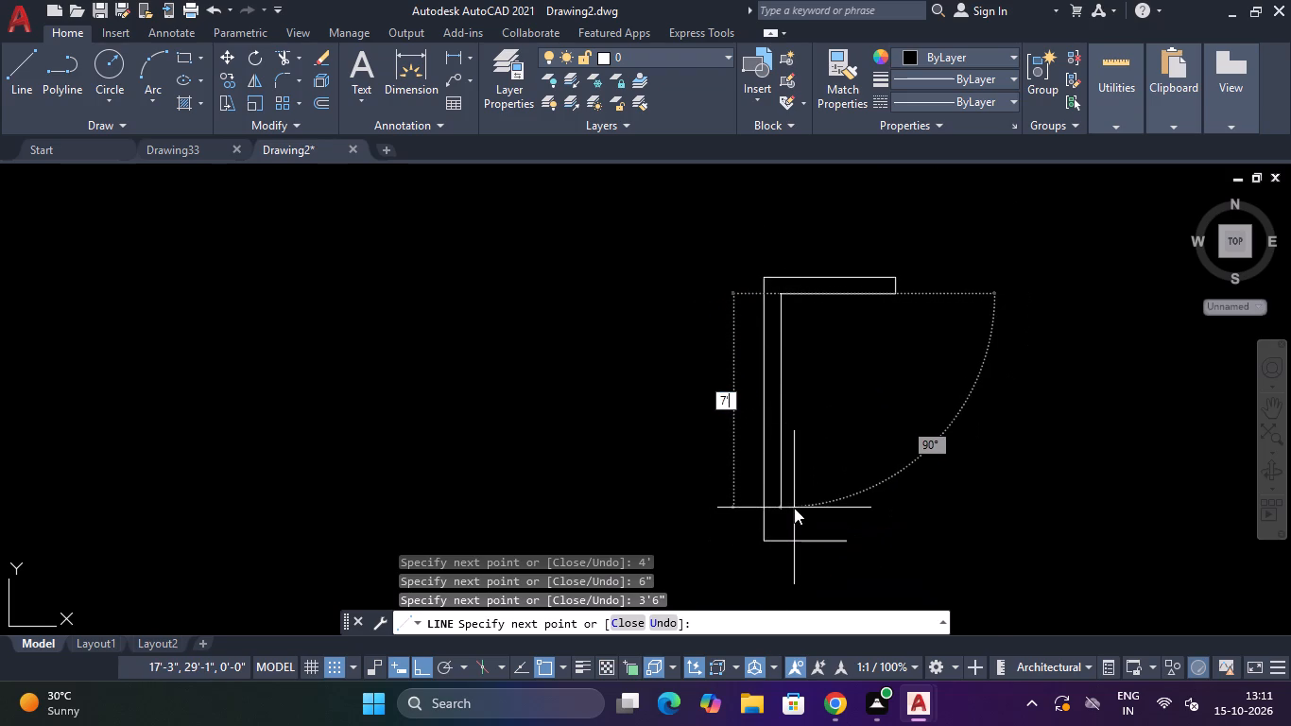
key("Return")
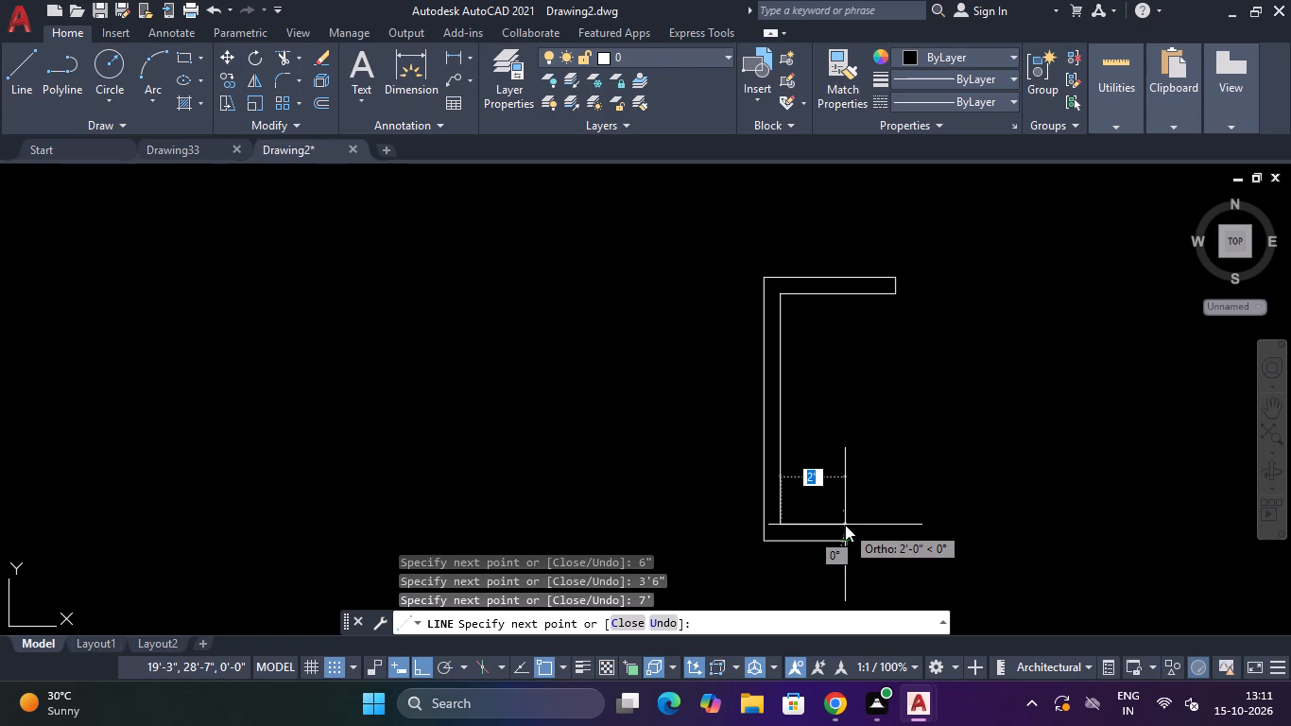
key("1")
key("BackSpace")
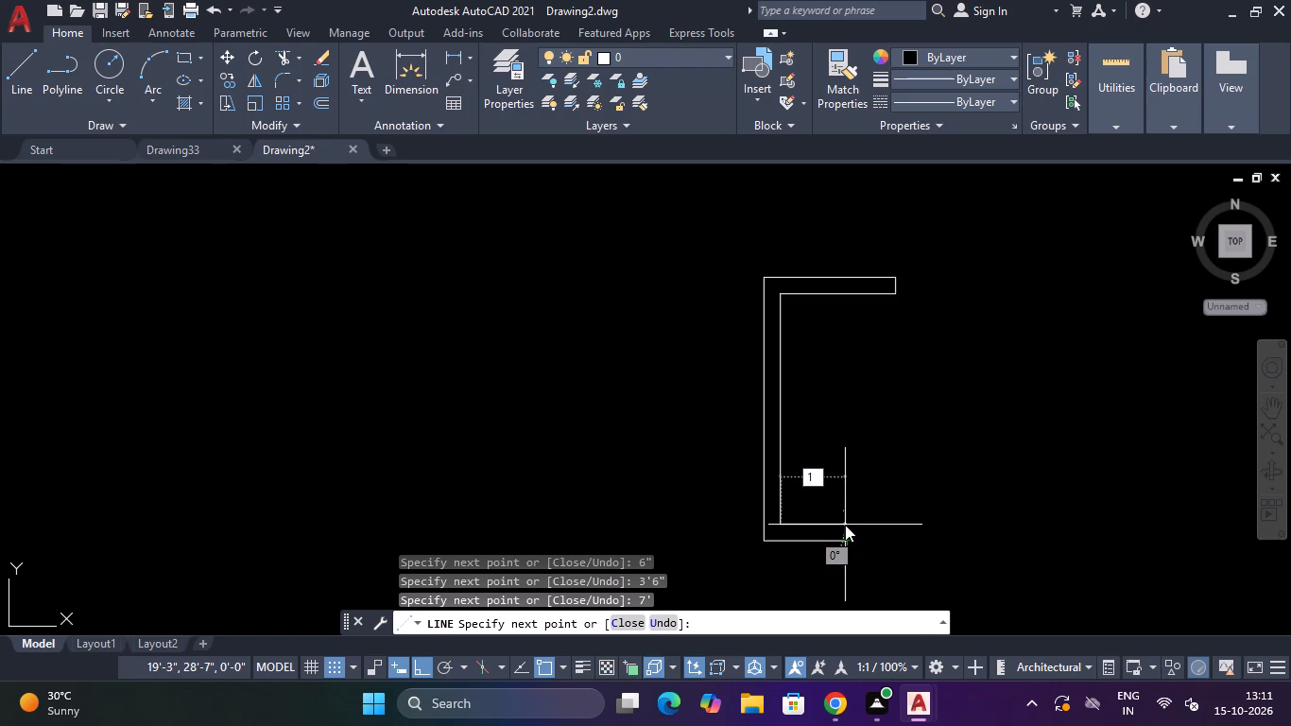
type("2'")
key("Return")
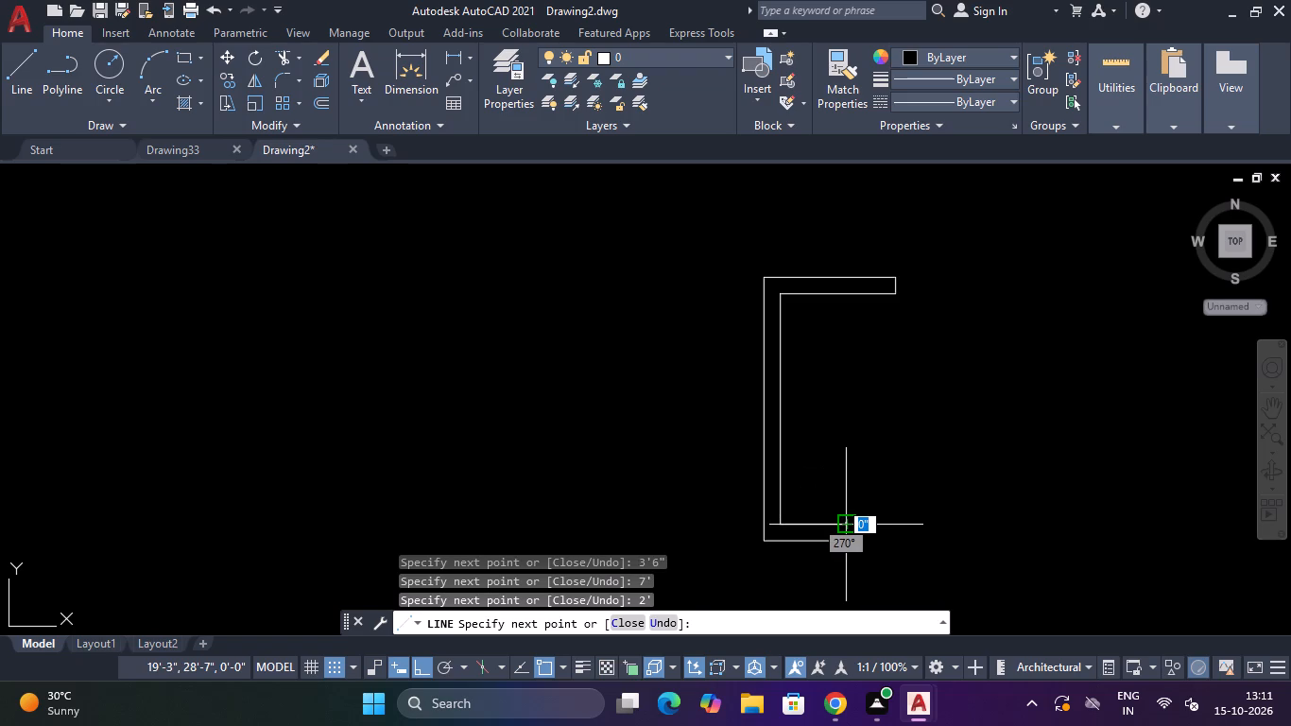
scroll(845, 525, "up", 3)
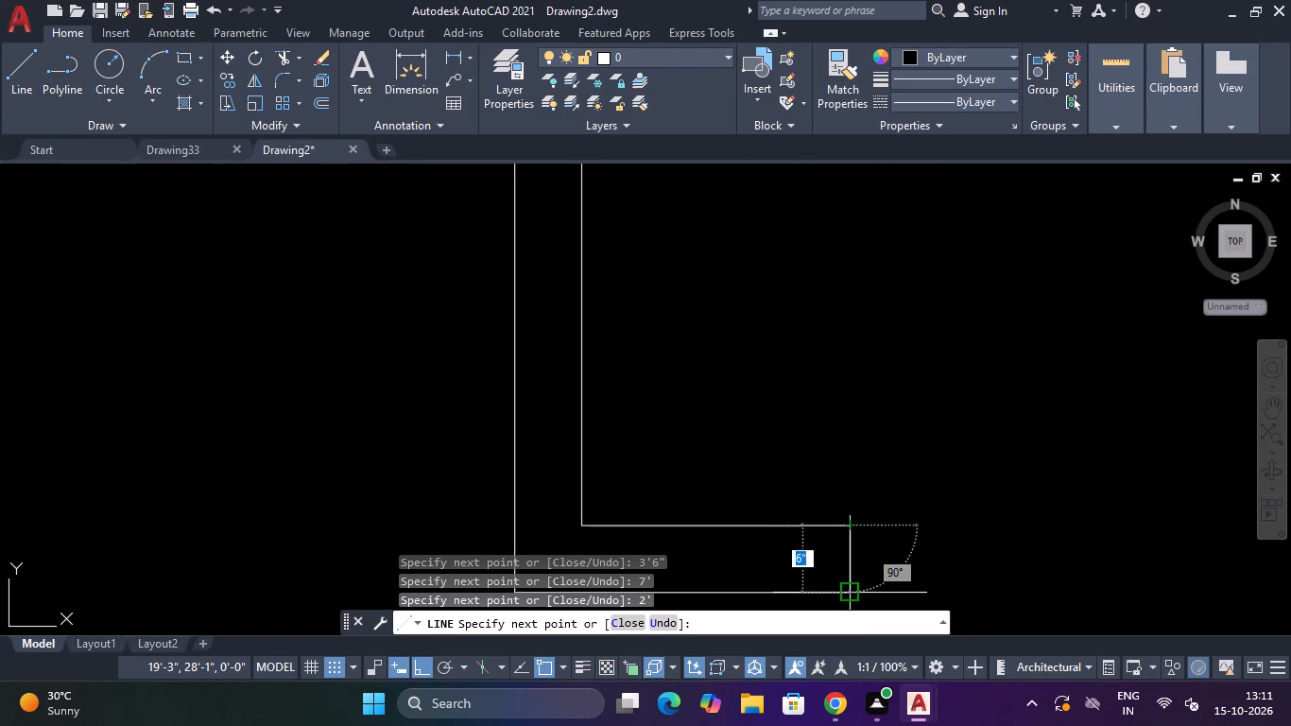
left_click(848, 596)
key("Escape")
scroll(884, 564, "down", 7)
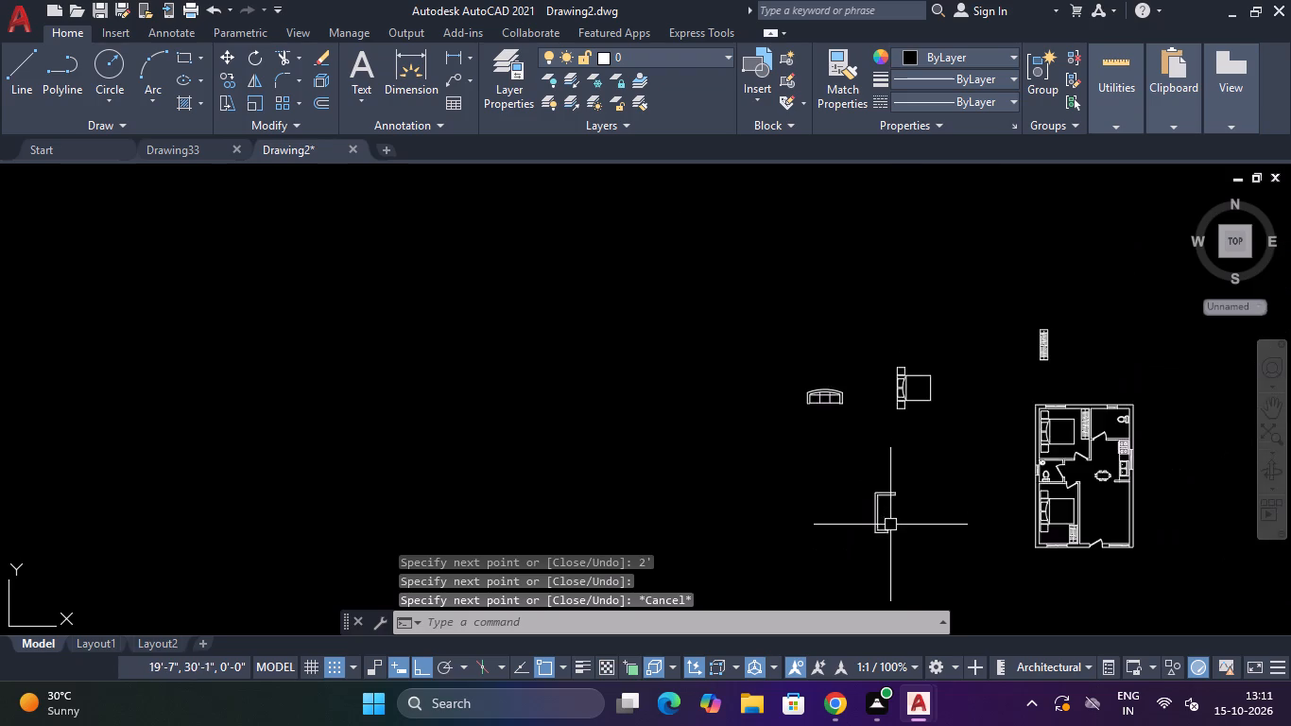
scroll(890, 527, "up", 2)
key("Escape")
key("Escape")
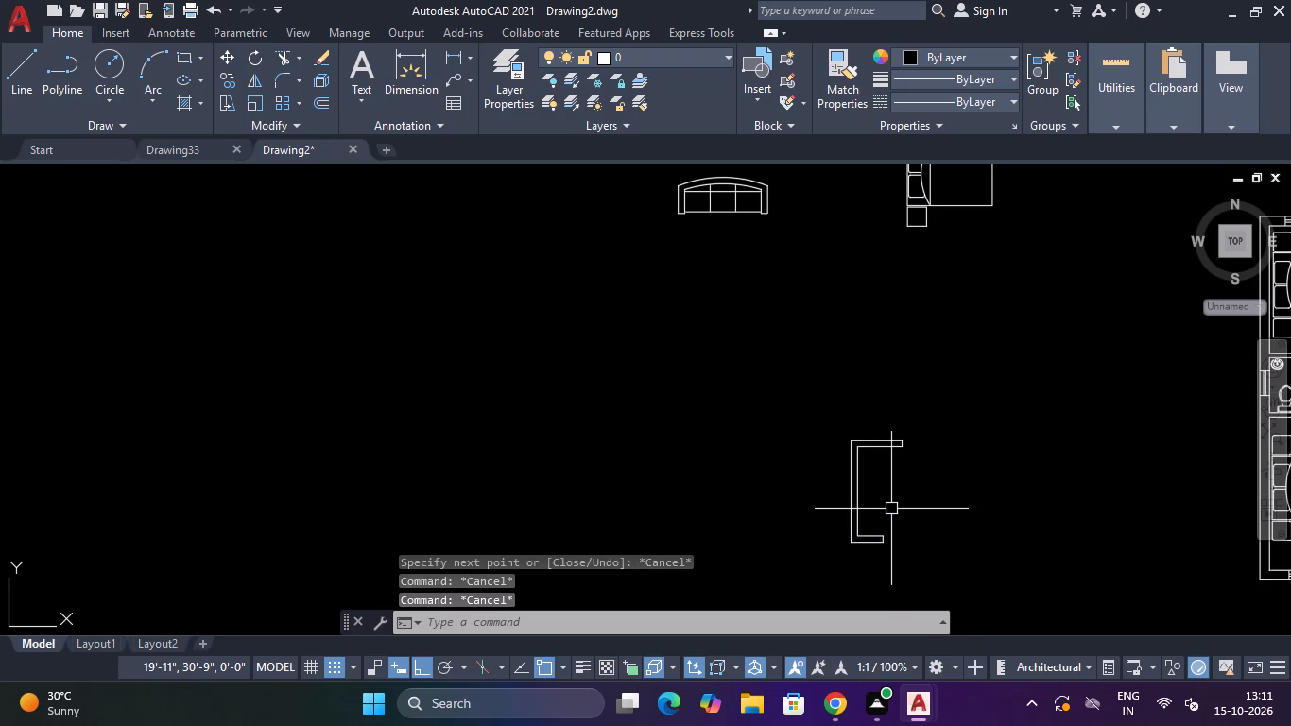
key("Escape")
key("Escape")
Draw a 1'6" by 1'6" square seat above and to the right of the C-shaped frame.
type("REC")
key("space")
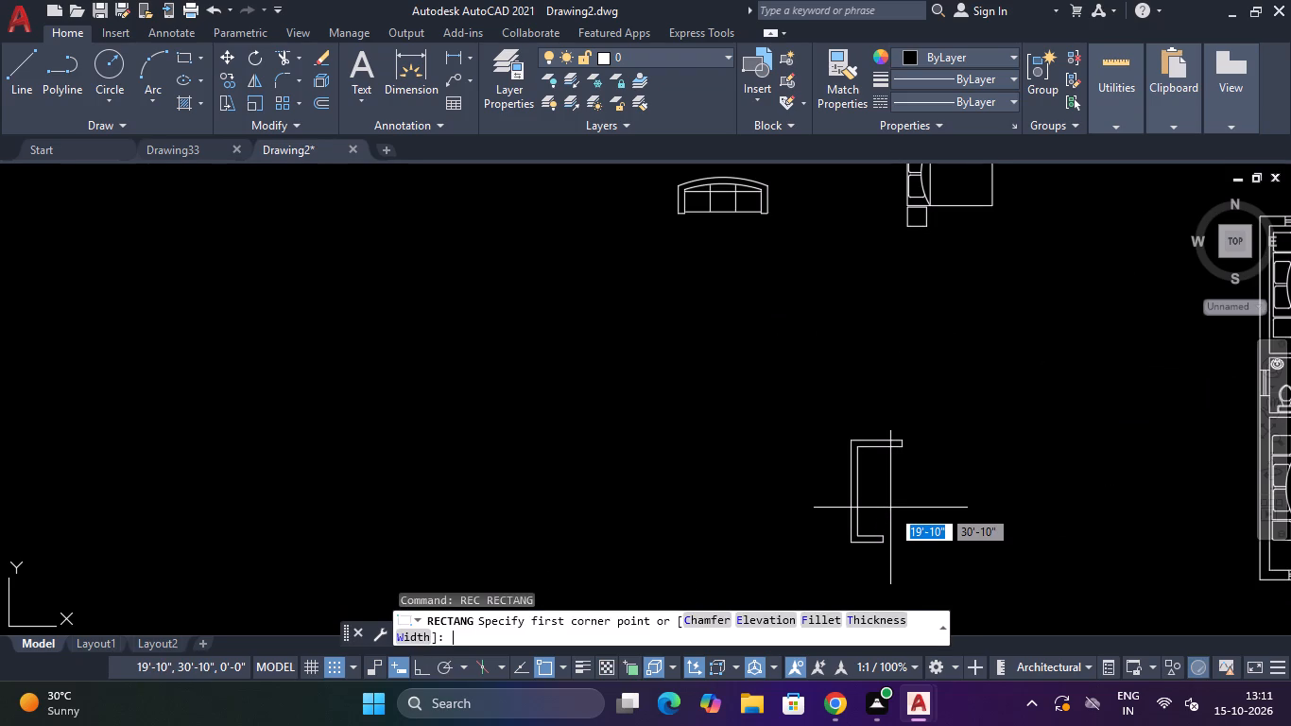
scroll(890, 508, "up", 1)
left_click(1061, 332)
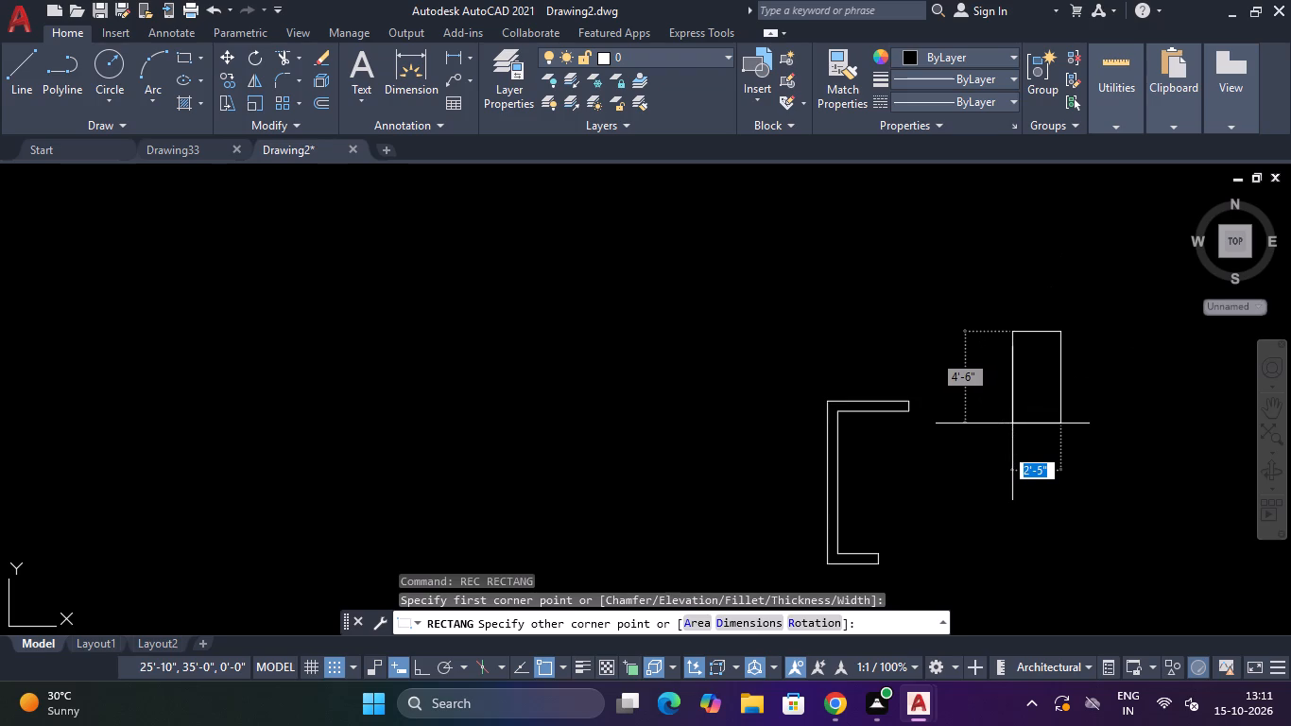
type("1'")
type("6\"")
key("Tab")
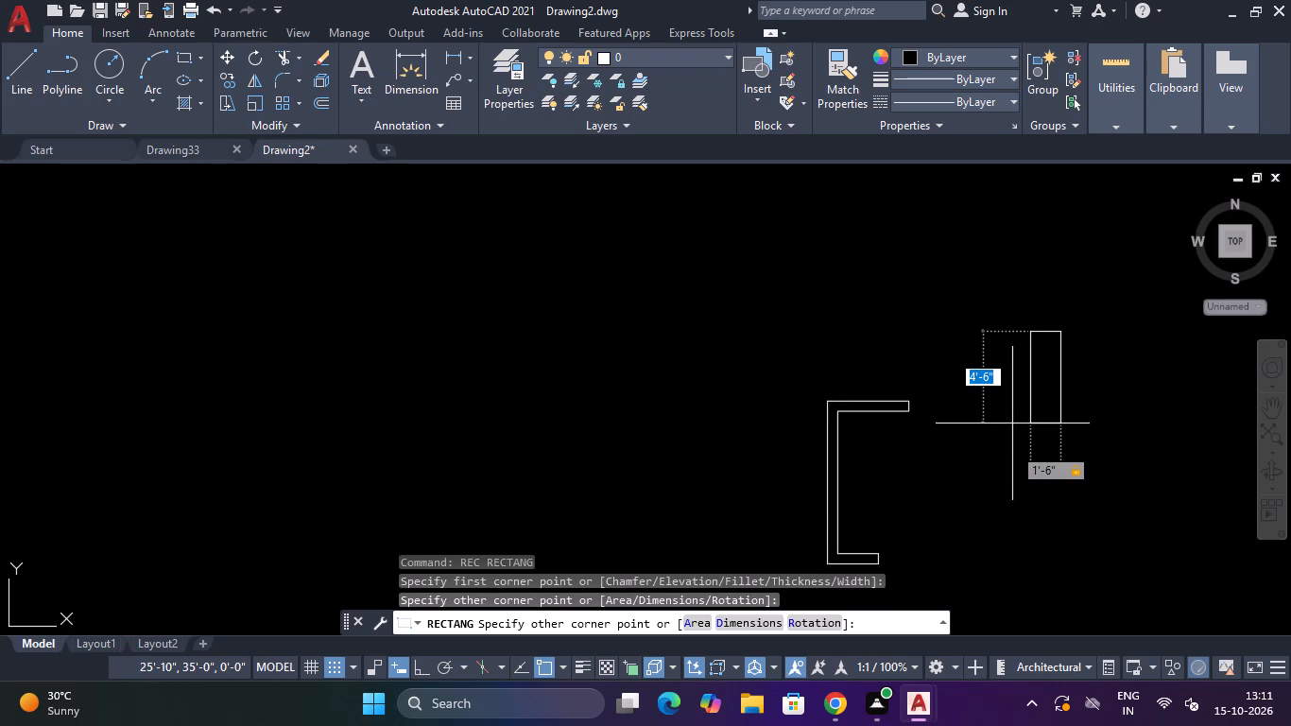
type("1'6")
key("shift+quotedbl")
key("Return")
key("Escape")
key("Escape")
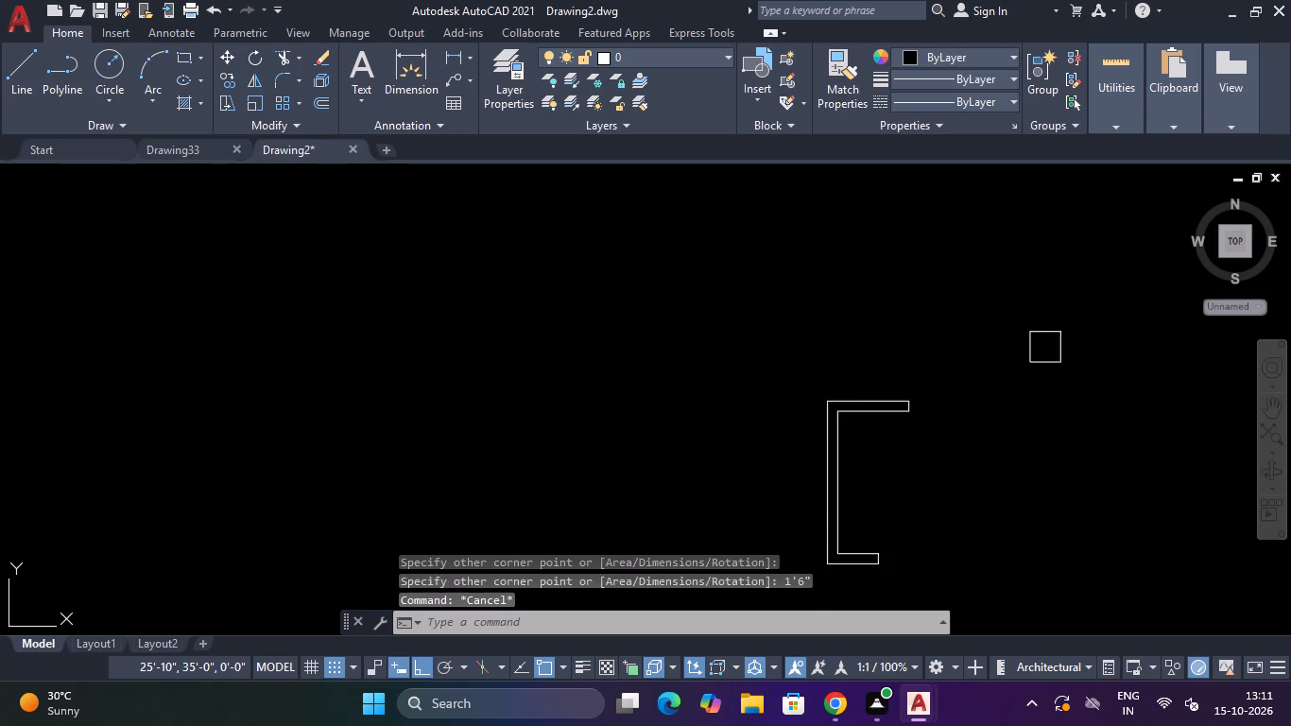
With Ortho off, copy the square seat by its upper-right corner twice beneath the frame's upper arm, leaving a small gap between copies.
scroll(1069, 339, "up", 3)
left_click(1066, 272)
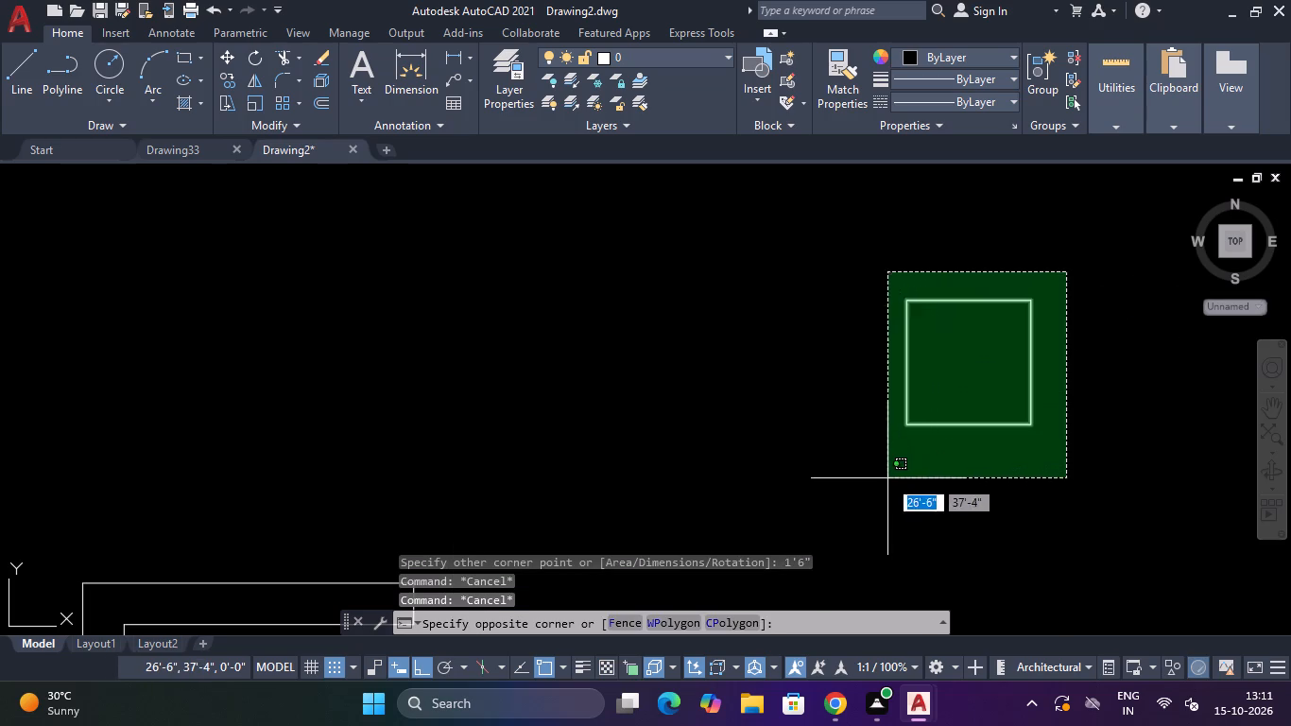
left_click(887, 478)
type("CO")
key("Return")
left_click(1034, 302)
scroll(1031, 302, "down", 3)
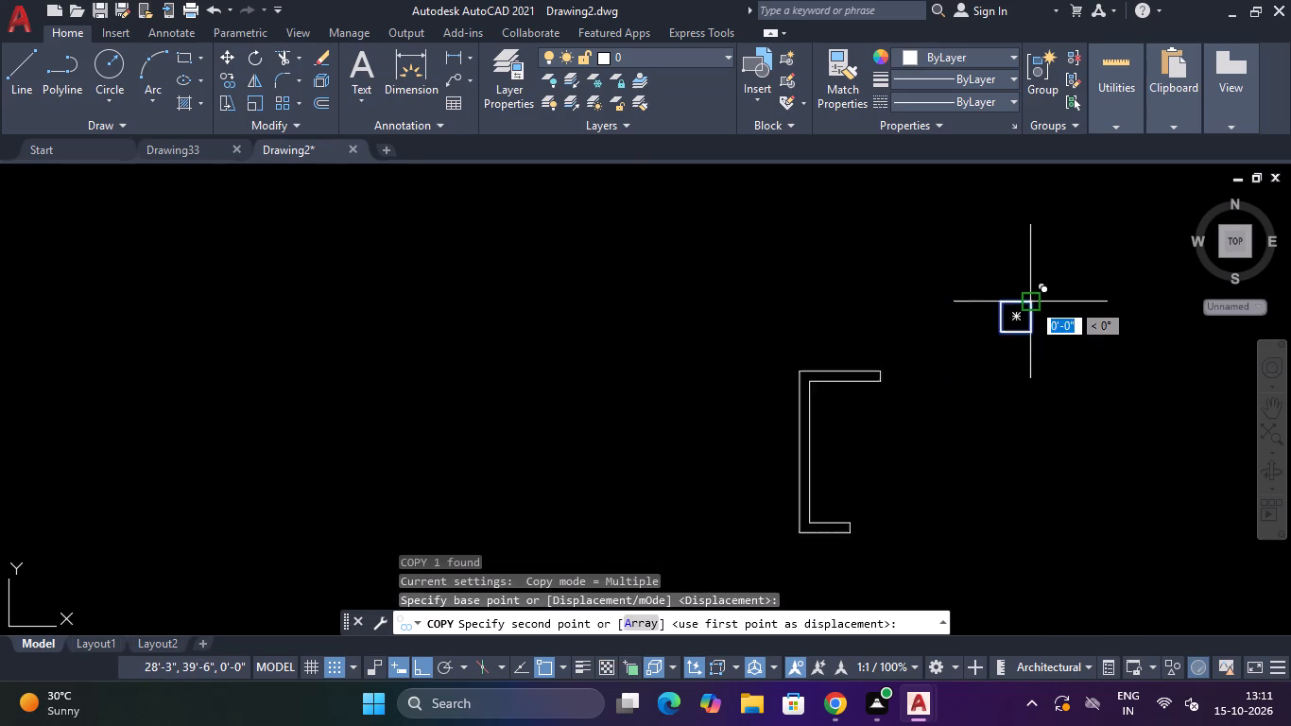
scroll(1031, 302, "down", 1)
key("F8")
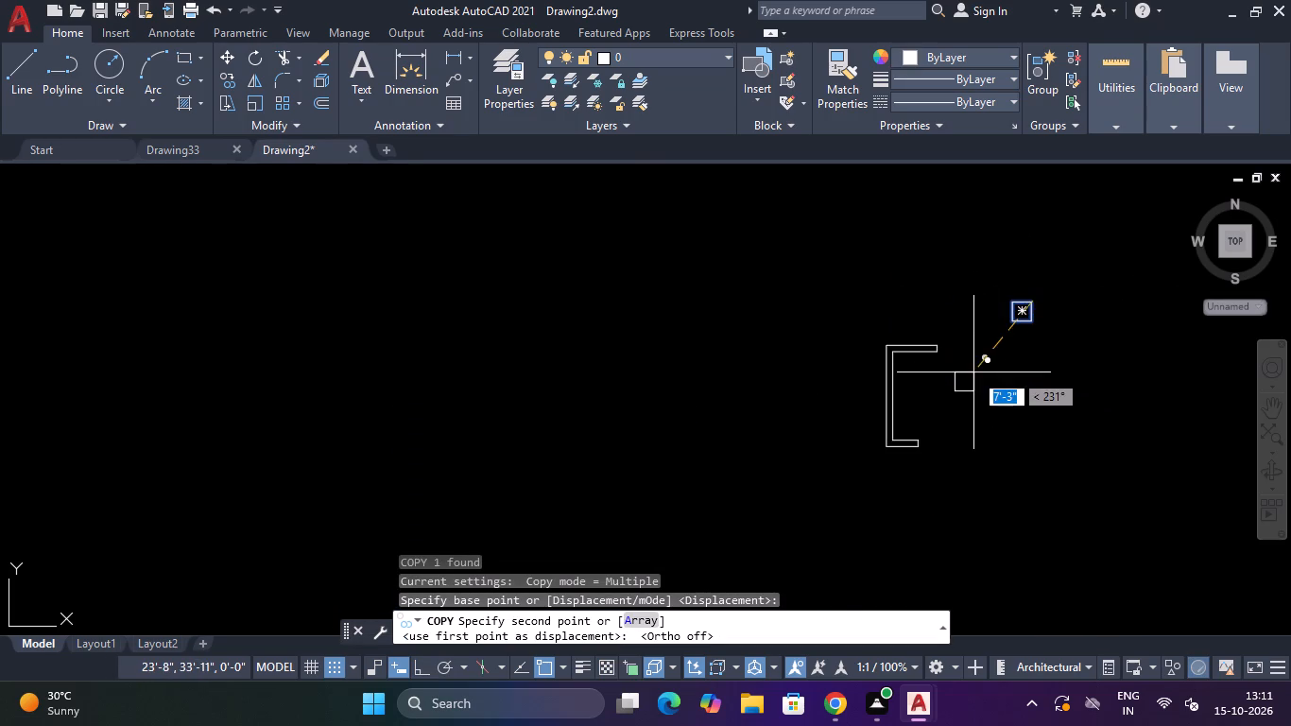
scroll(973, 372, "up", 3)
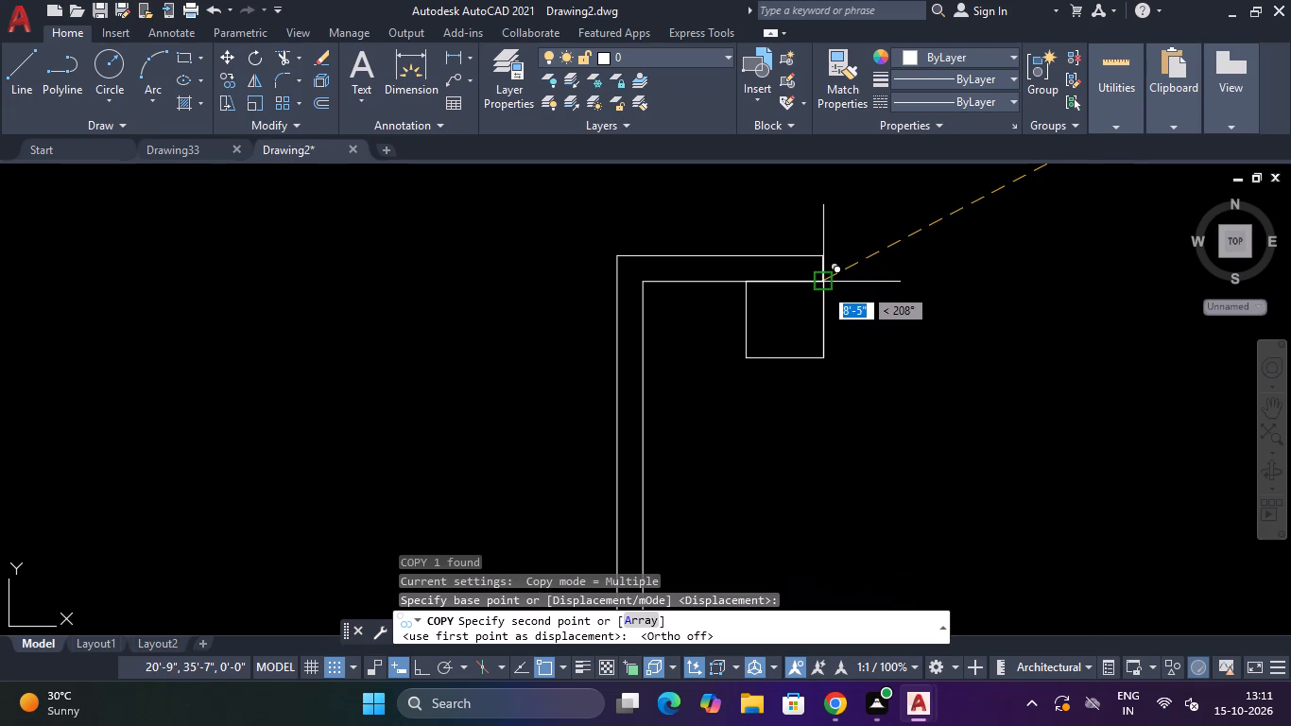
left_click(823, 286)
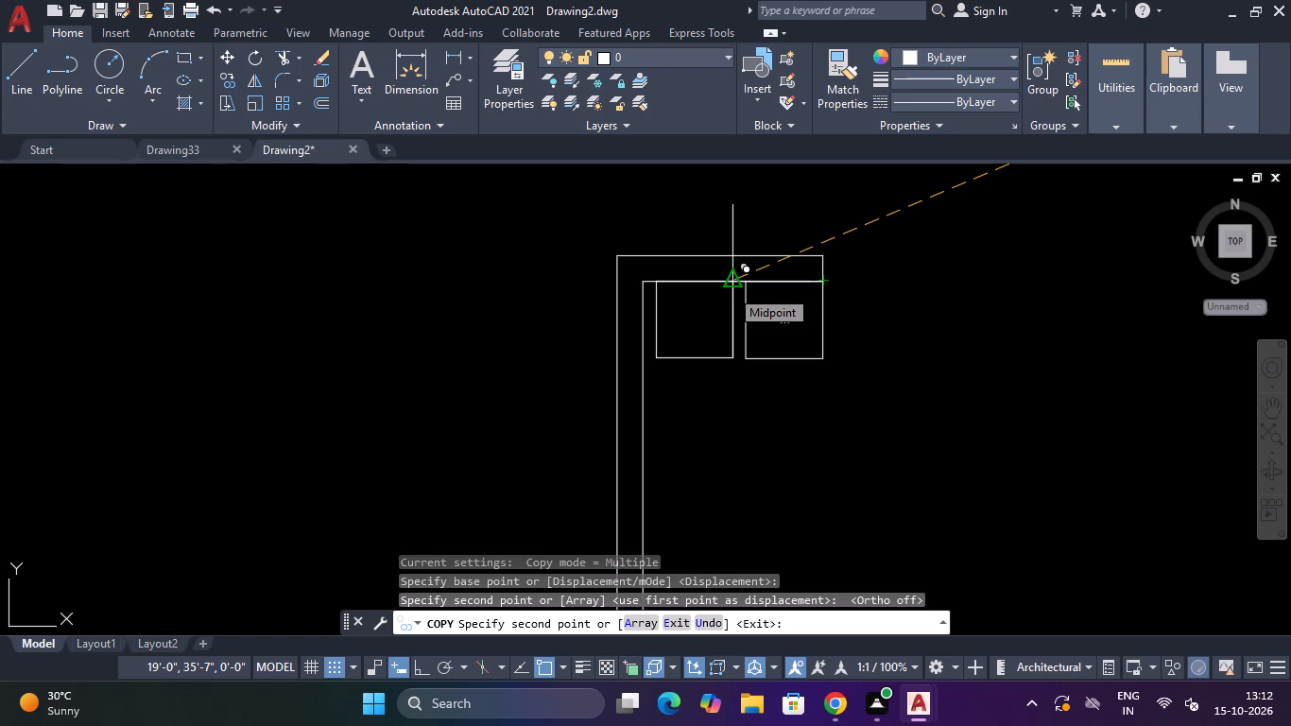
scroll(732, 290, "up", 2)
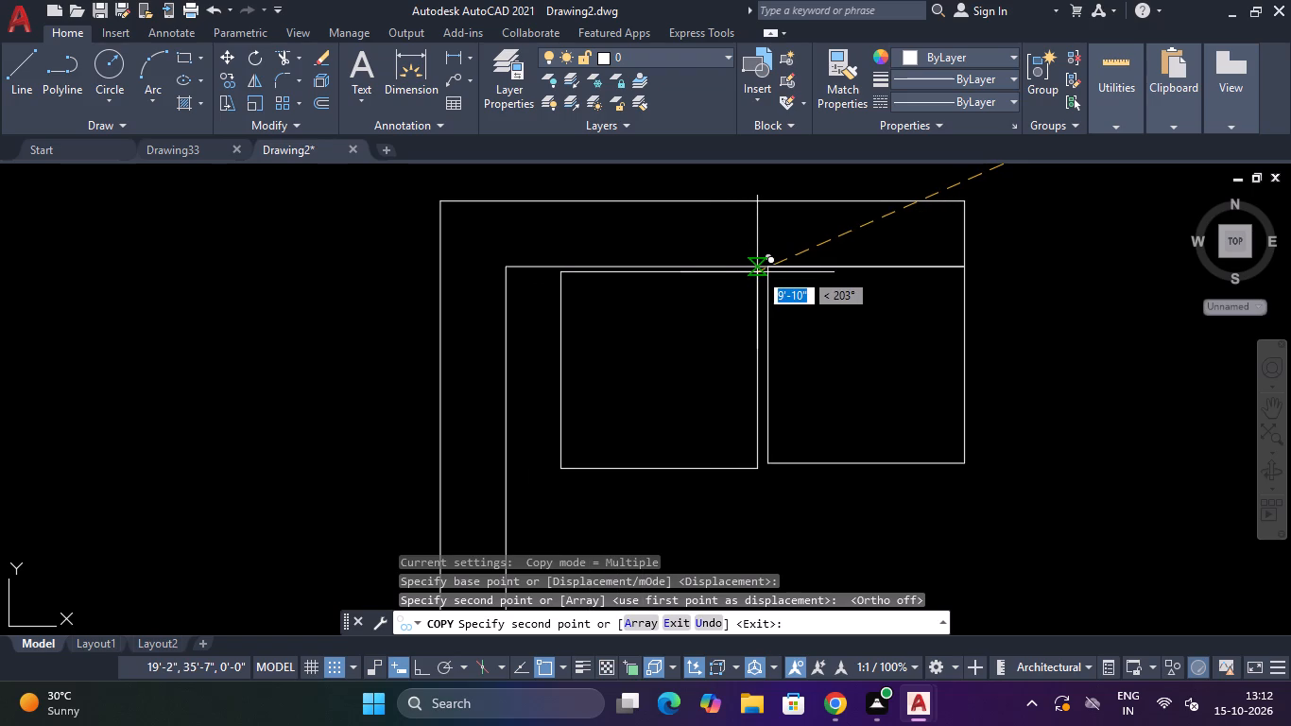
scroll(758, 269, "up", 2)
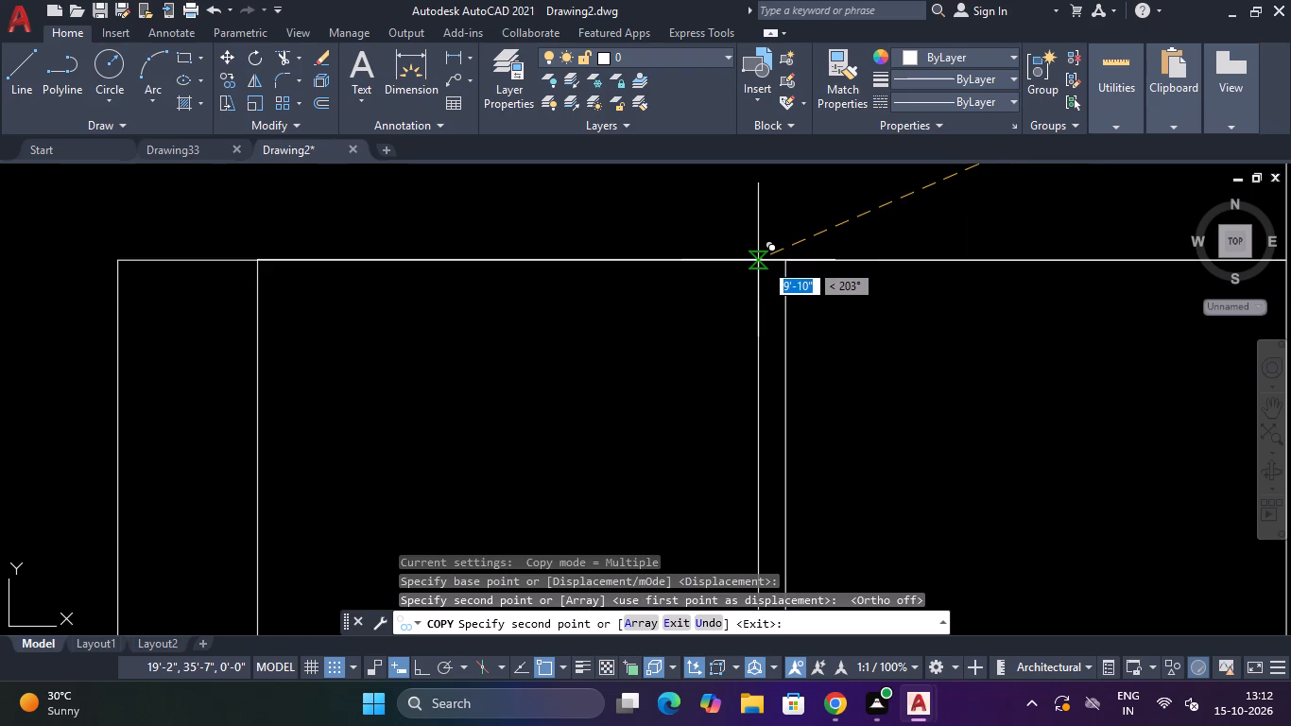
left_click(766, 263)
Place three more copies of the square seat, stacked down the inner side of the C-shaped frame's long back.
scroll(765, 262, "down", 3)
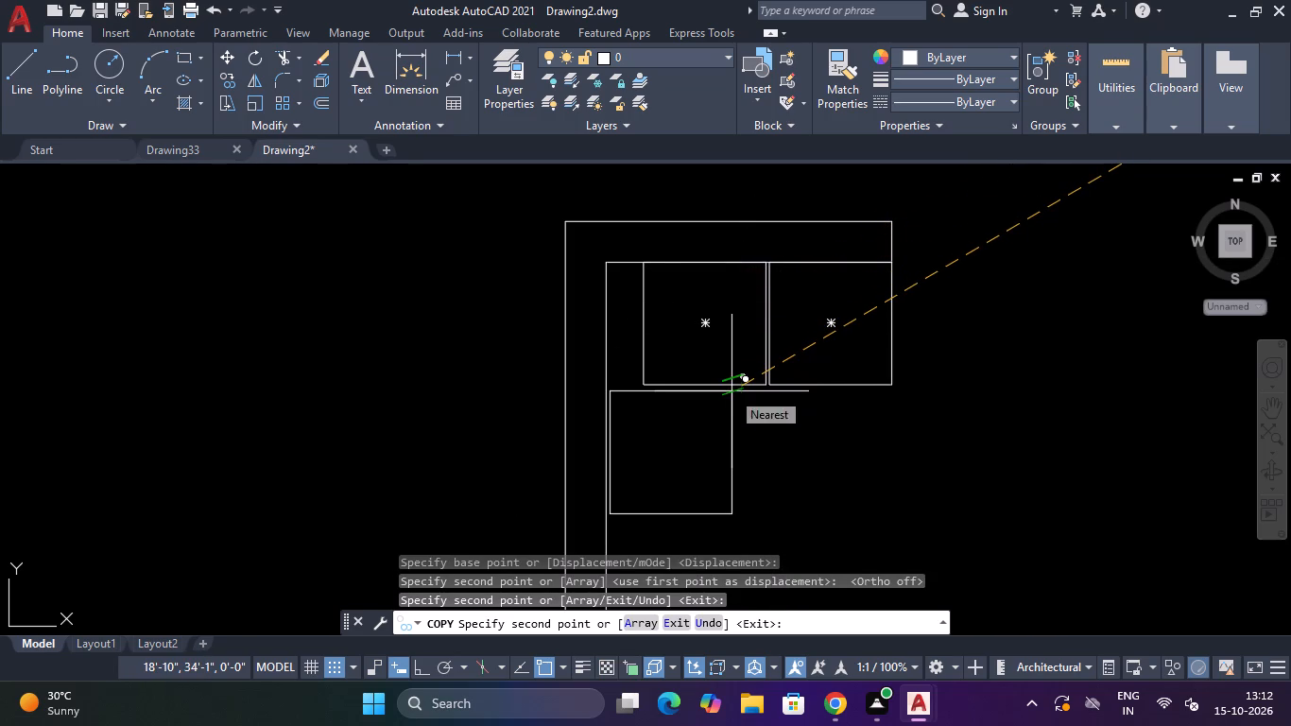
left_click(731, 390)
scroll(732, 389, "down", 4)
scroll(730, 411, "up", 4)
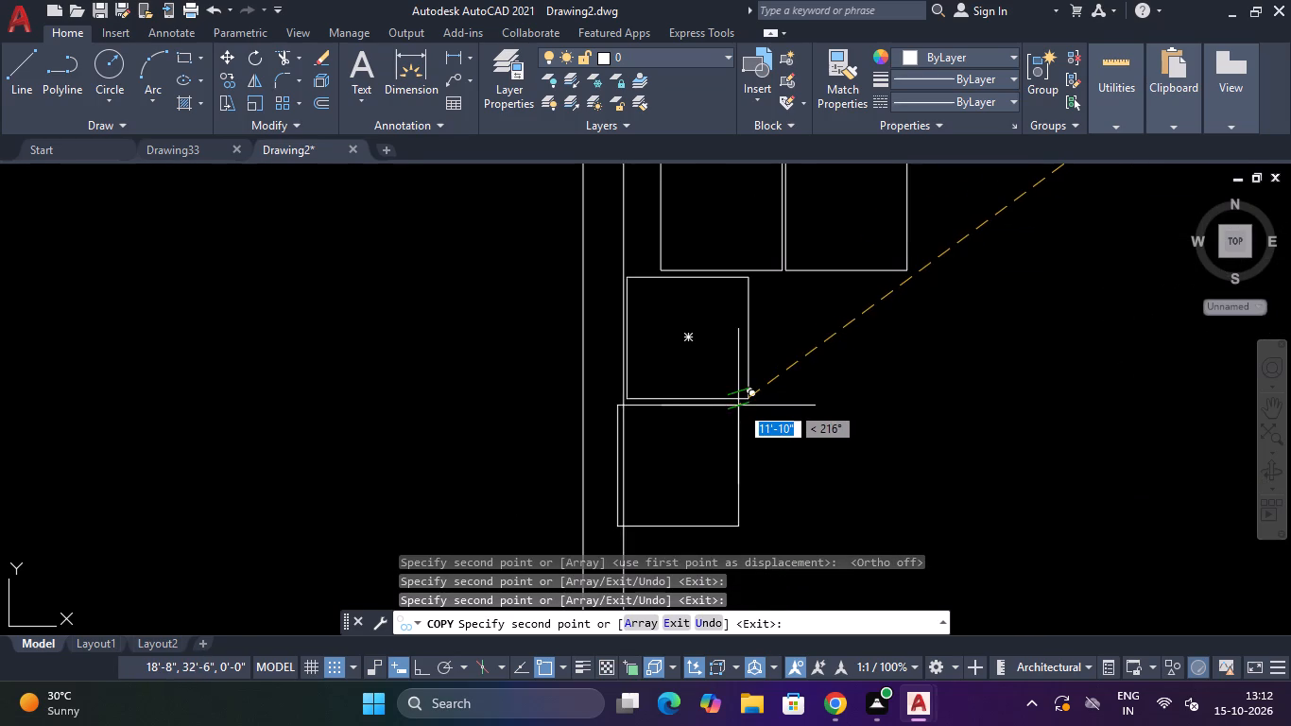
left_click(746, 405)
scroll(746, 405, "down", 2)
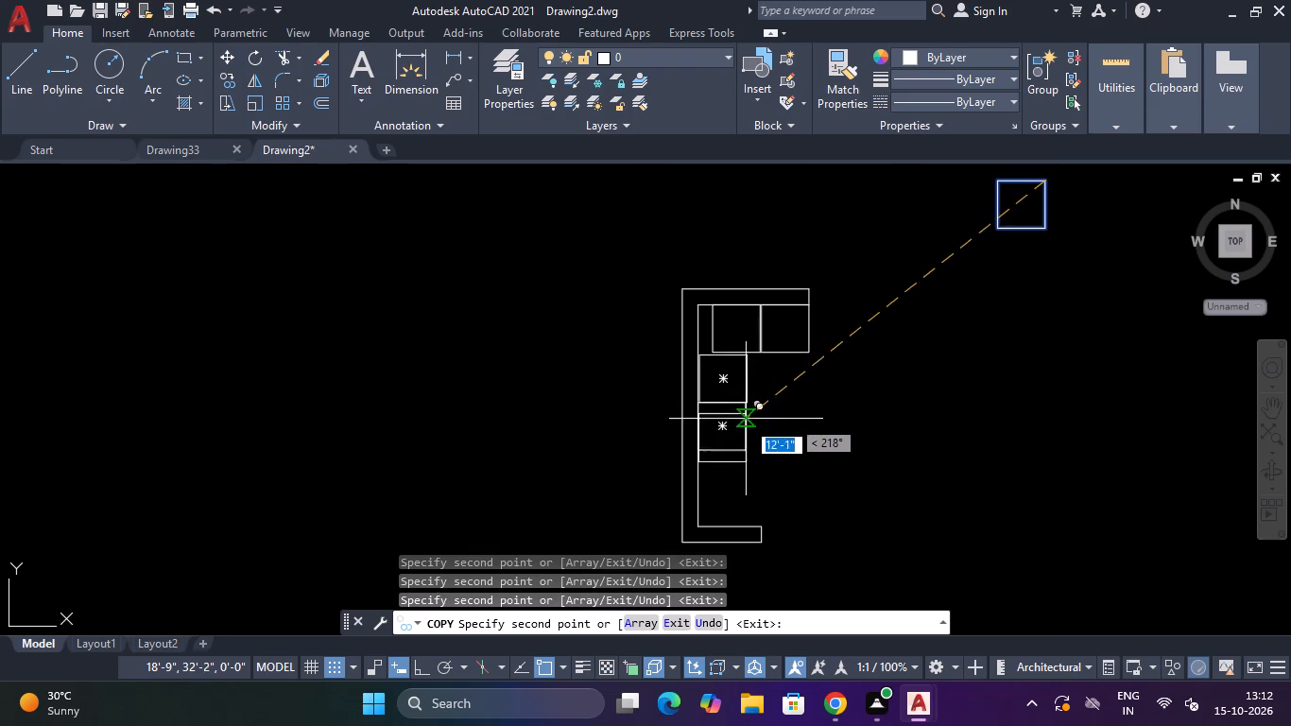
scroll(747, 444, "up", 3)
scroll(736, 456, "down", 1)
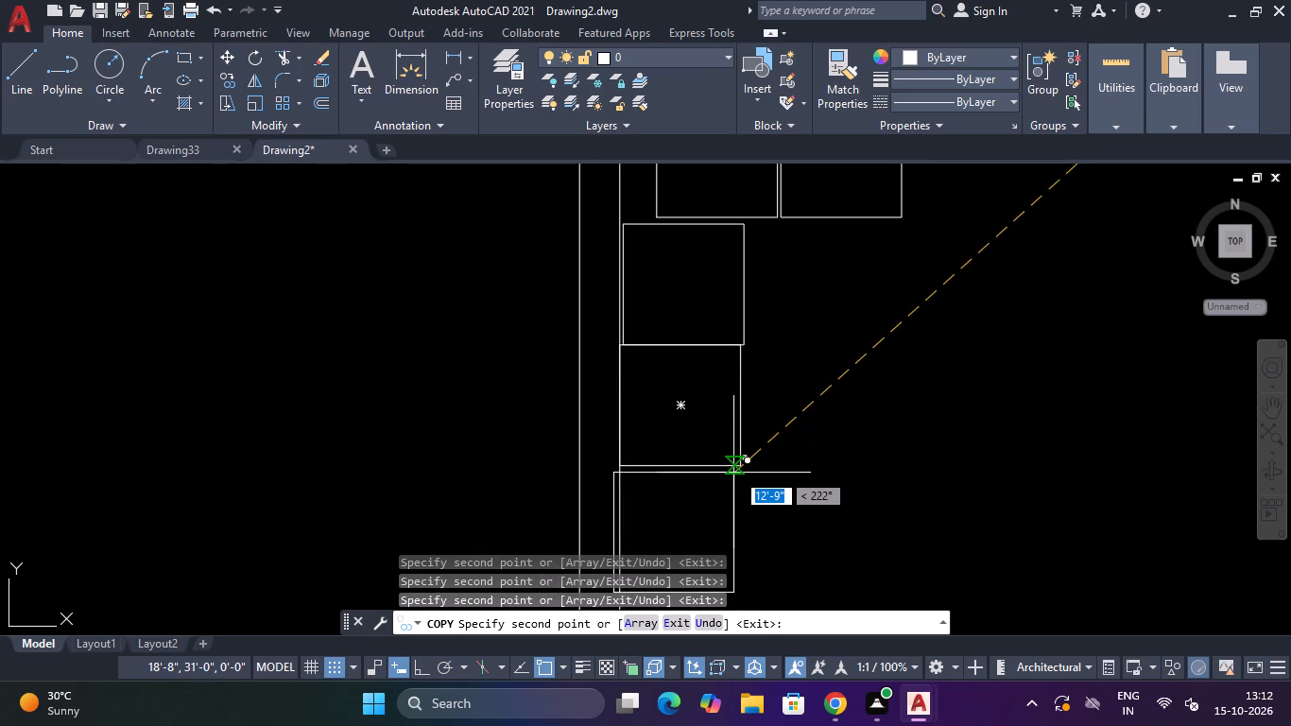
scroll(735, 474, "down", 2)
scroll(739, 488, "up", 3)
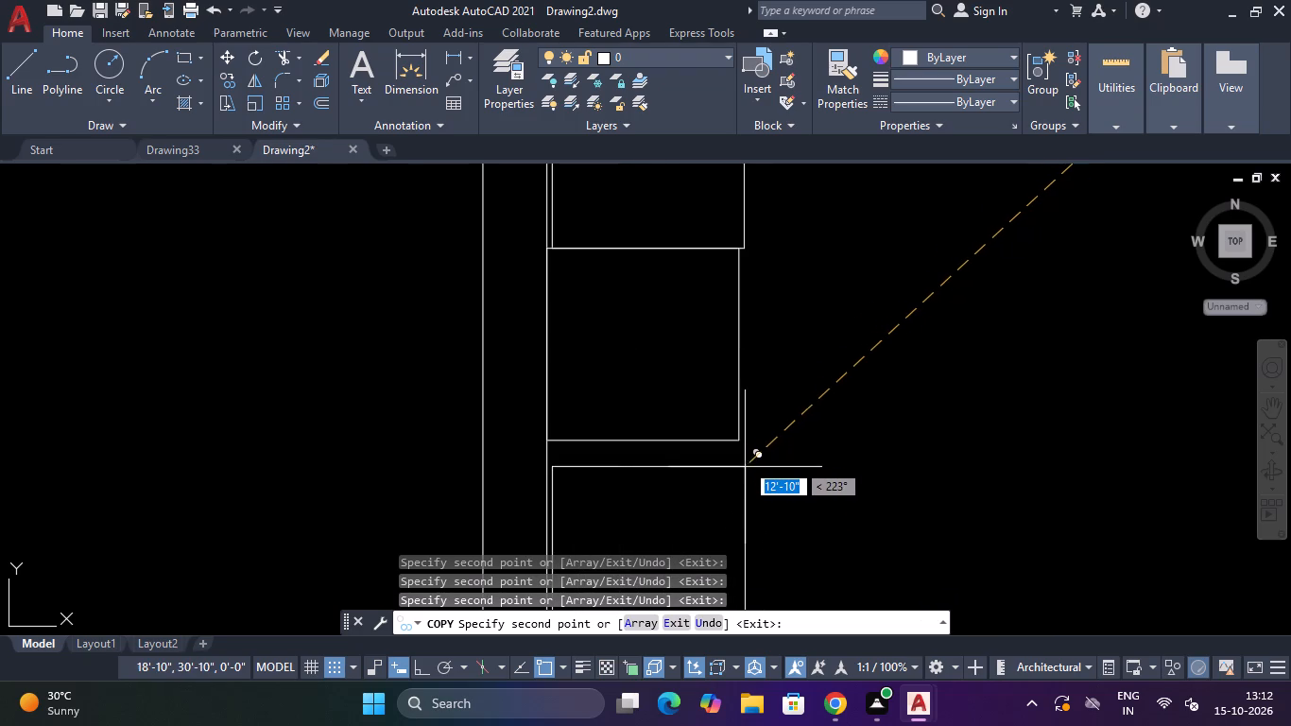
left_click(739, 453)
scroll(745, 436, "down", 3)
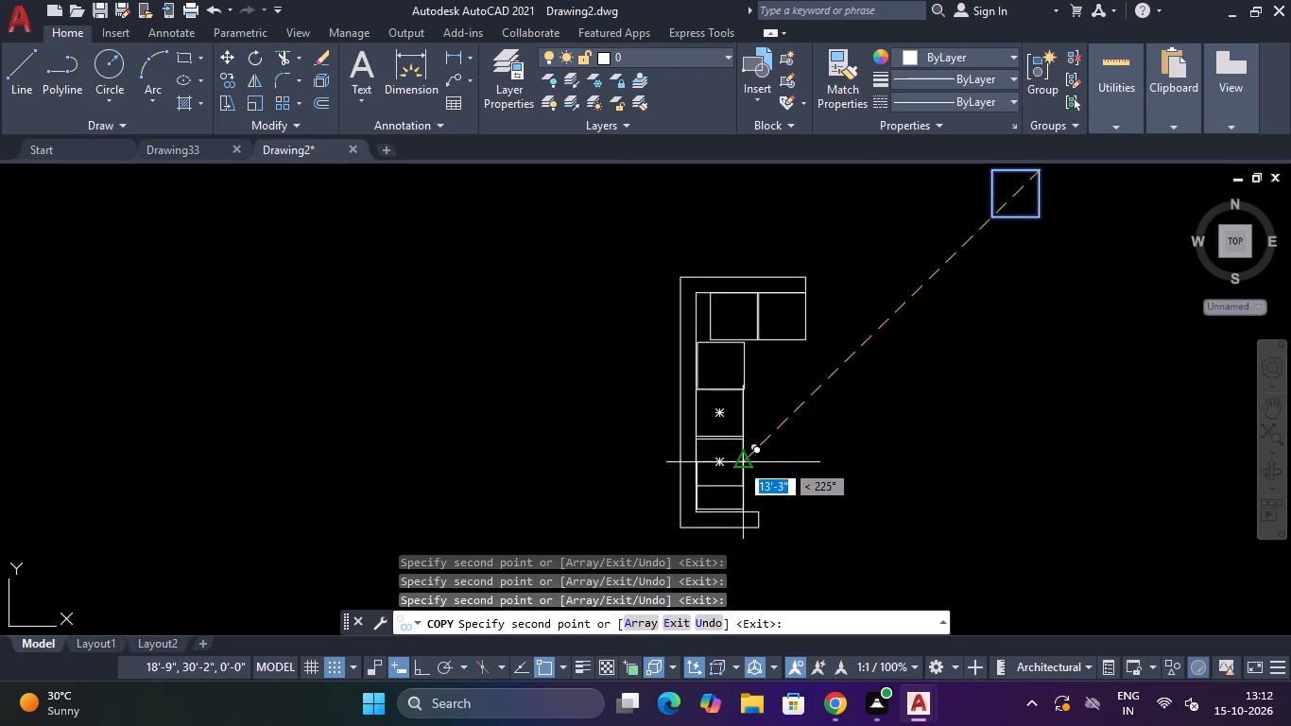
scroll(739, 462, "up", 2)
key("Escape")
scroll(827, 381, "down", 3)
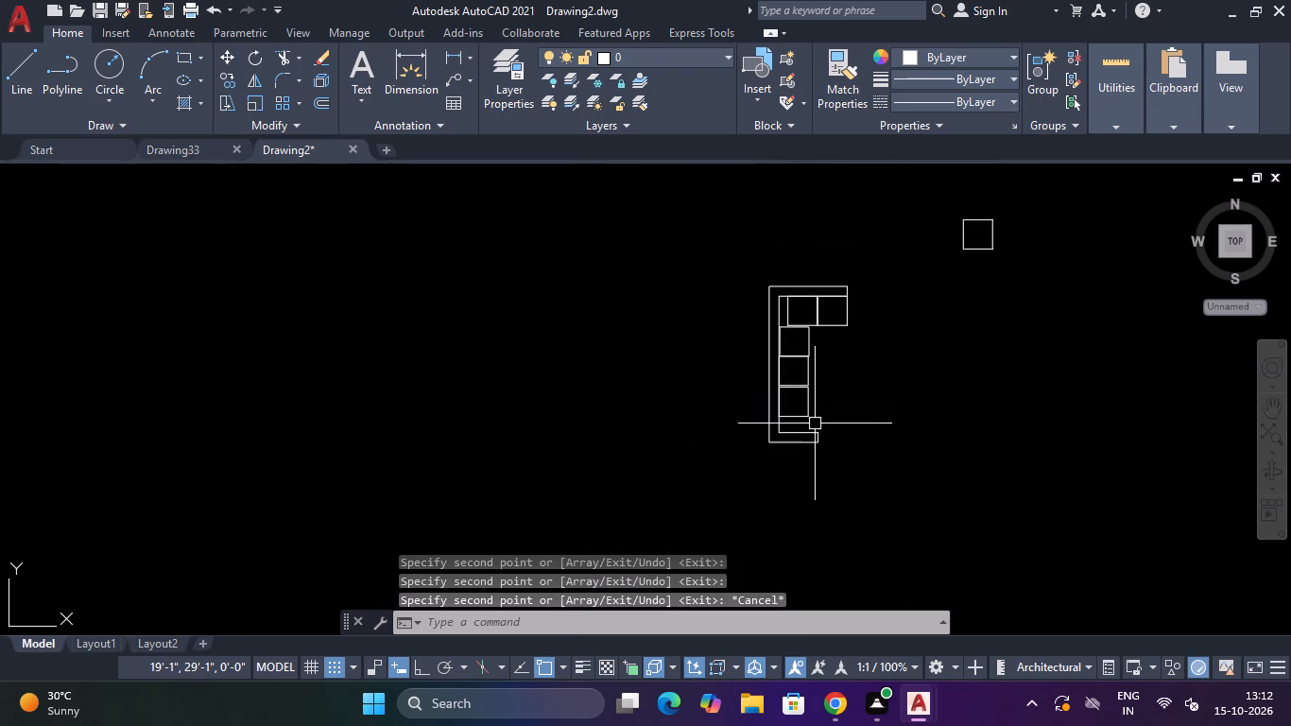
Draw a rectangular seat at the frame's lower end, overlapping the lowest square seat and resting on the lower arm.
type("REC")
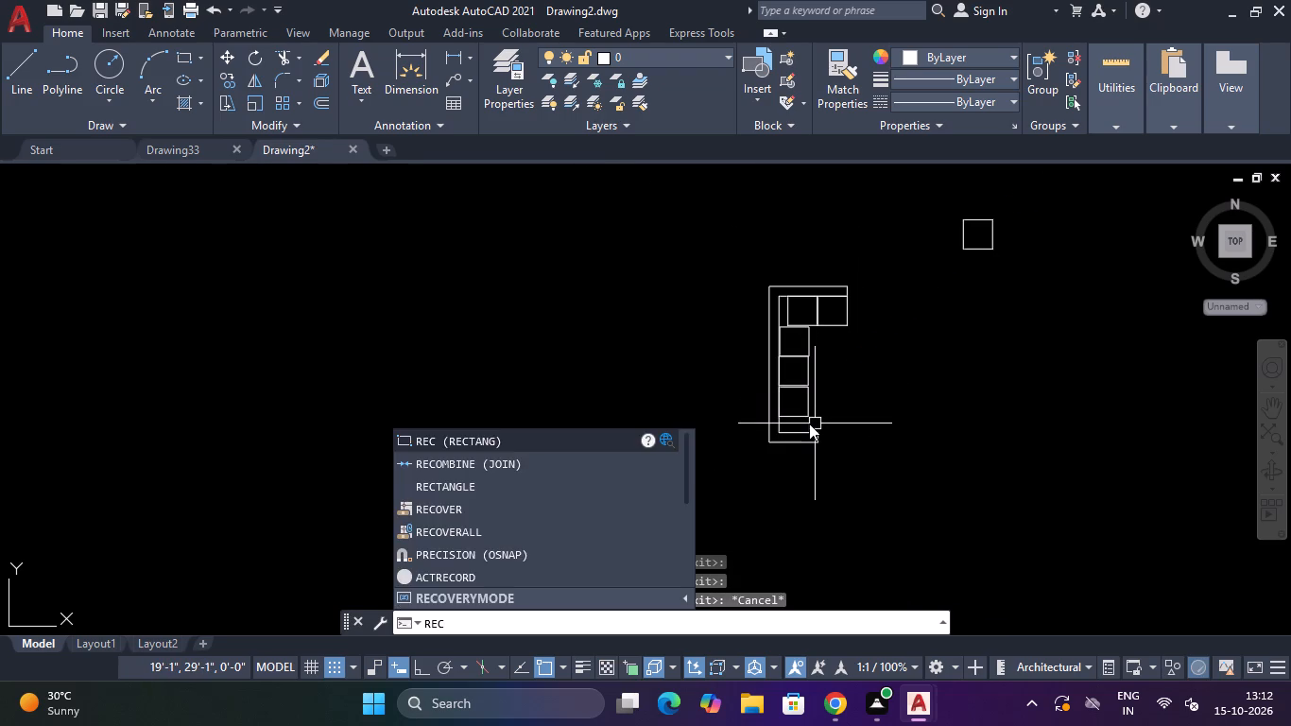
key("space")
scroll(801, 419, "up", 2)
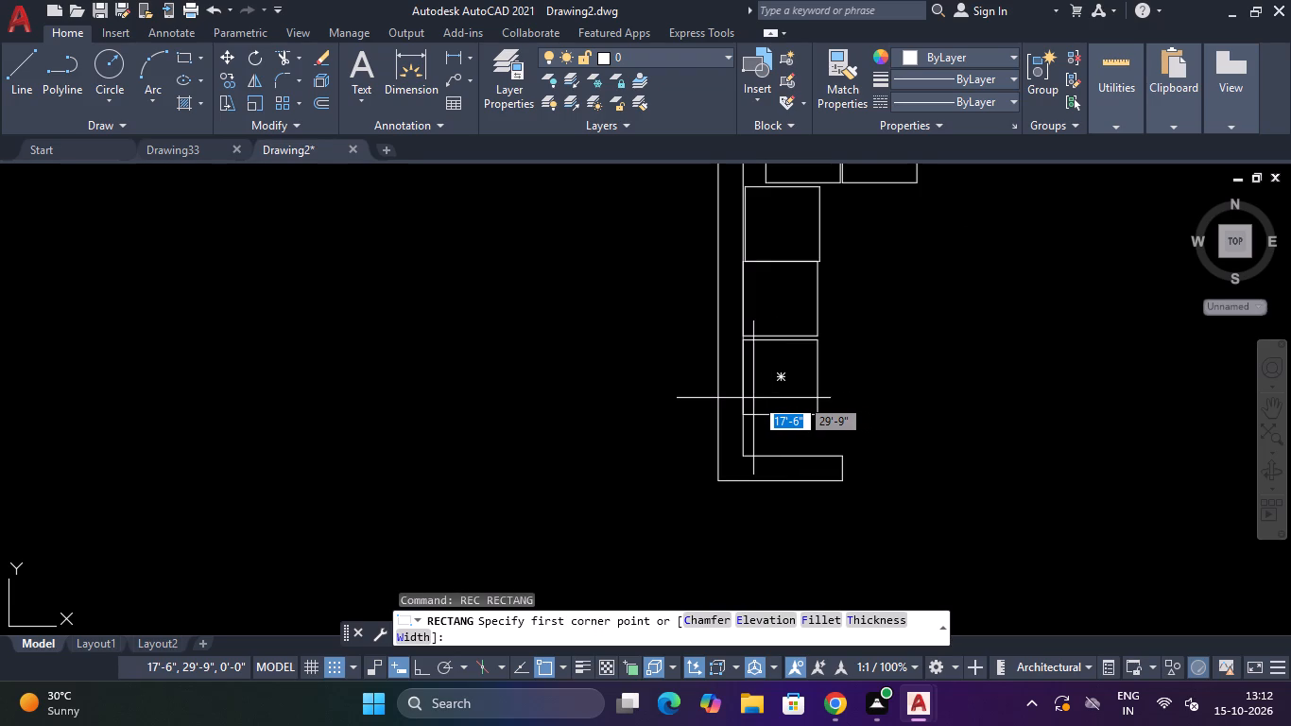
scroll(753, 398, "up", 1)
left_click(738, 391)
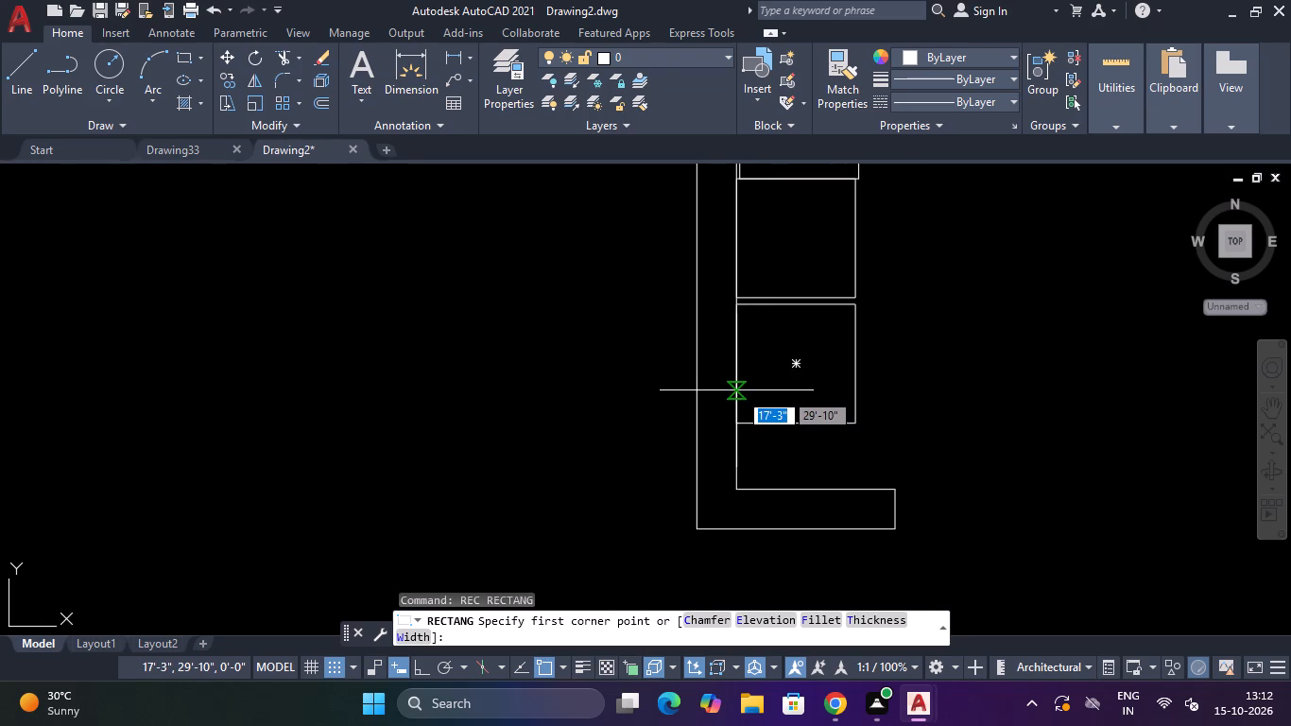
left_click(853, 485)
key("Escape")
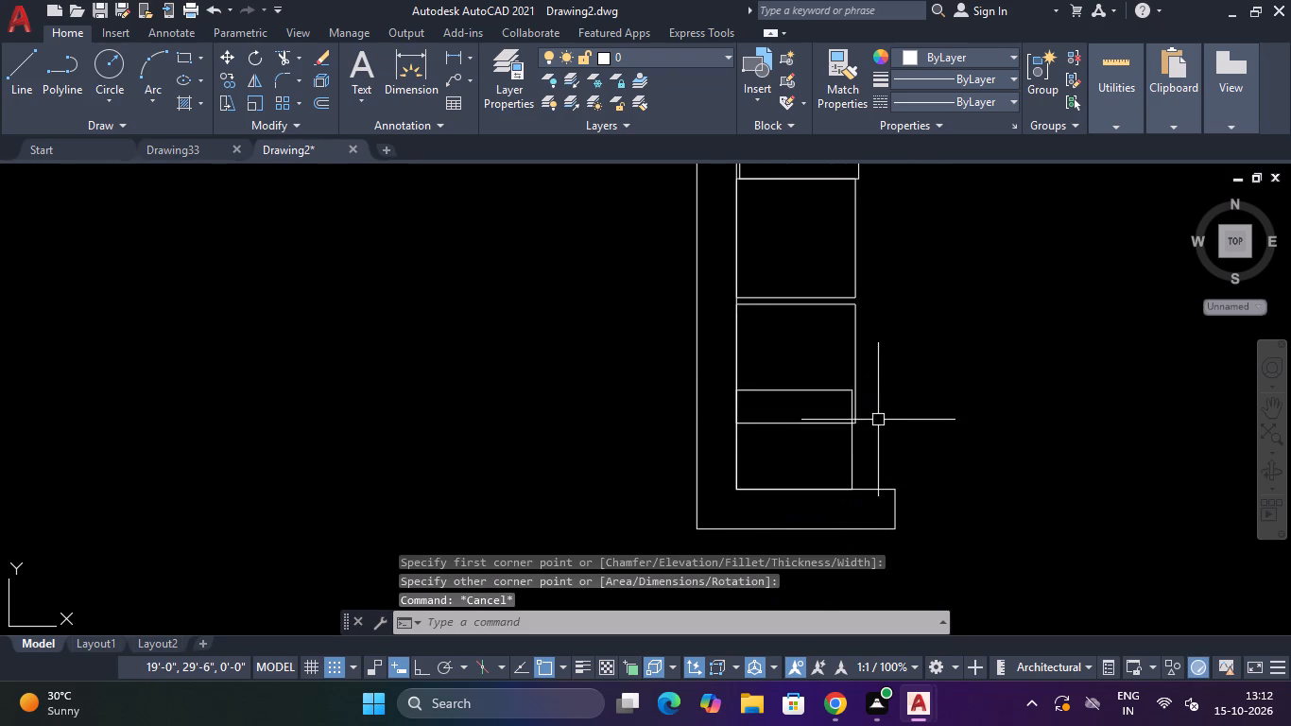
Stretch the new rectangle's upper-right corner onto the square seat's right edge and try to shift its right side.
scroll(855, 402, "up", 3)
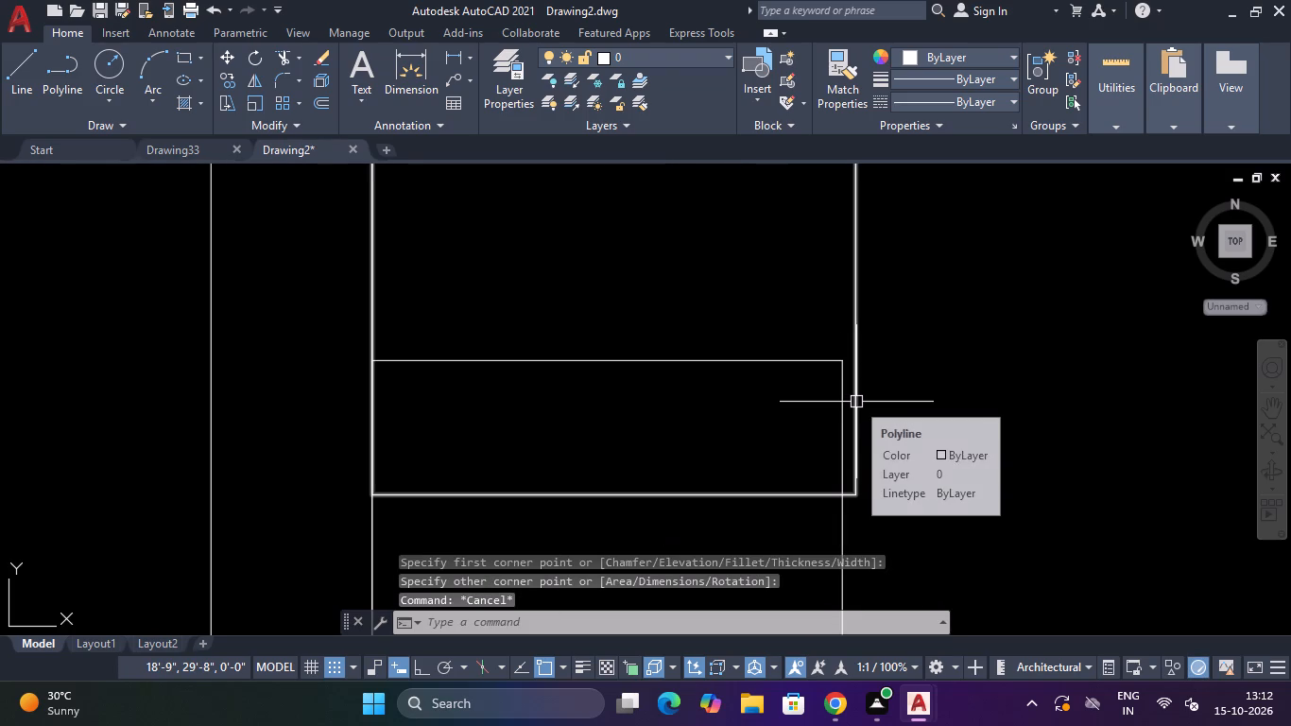
left_click(832, 361)
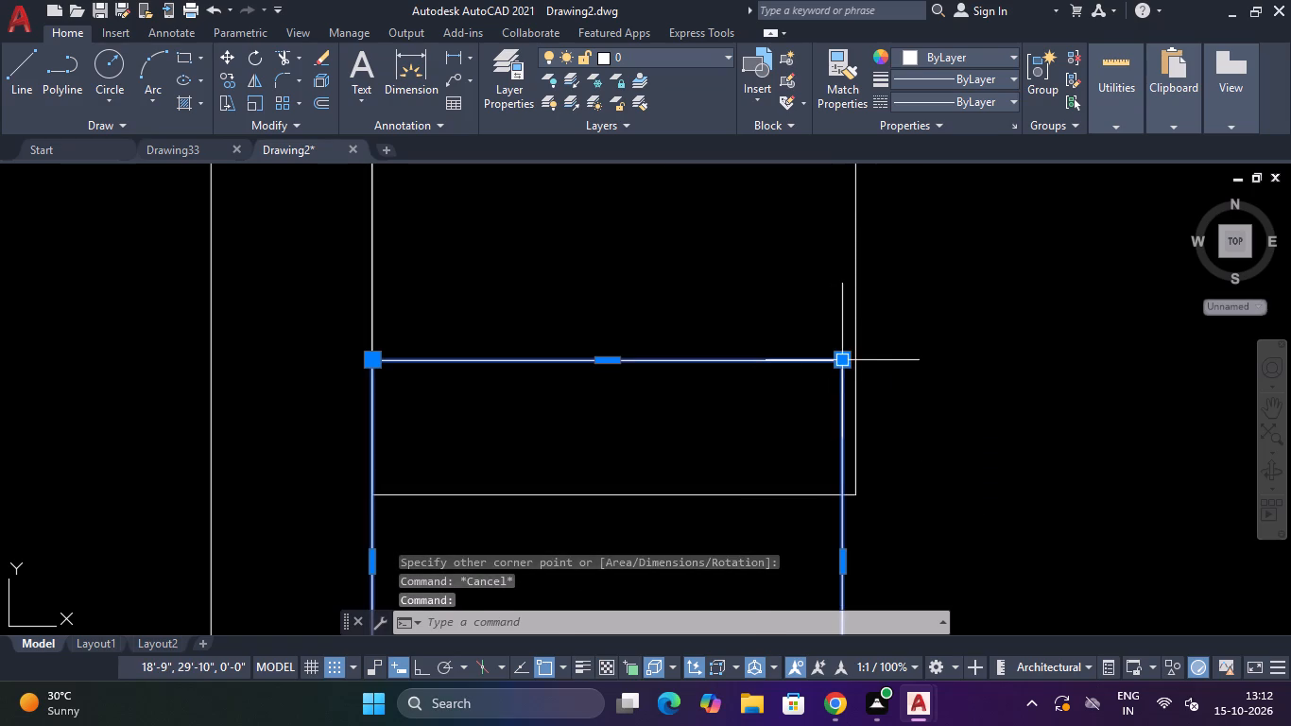
left_click(839, 361)
left_click(854, 360)
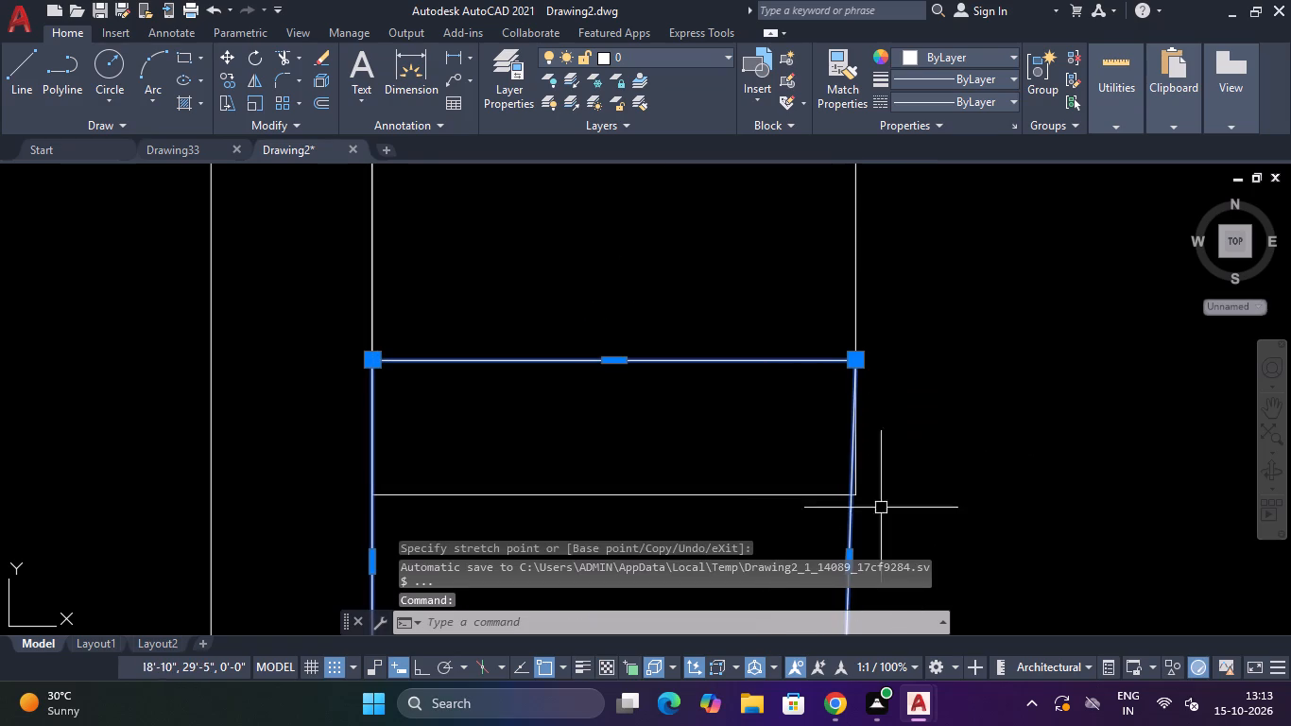
scroll(947, 418, "down", 3)
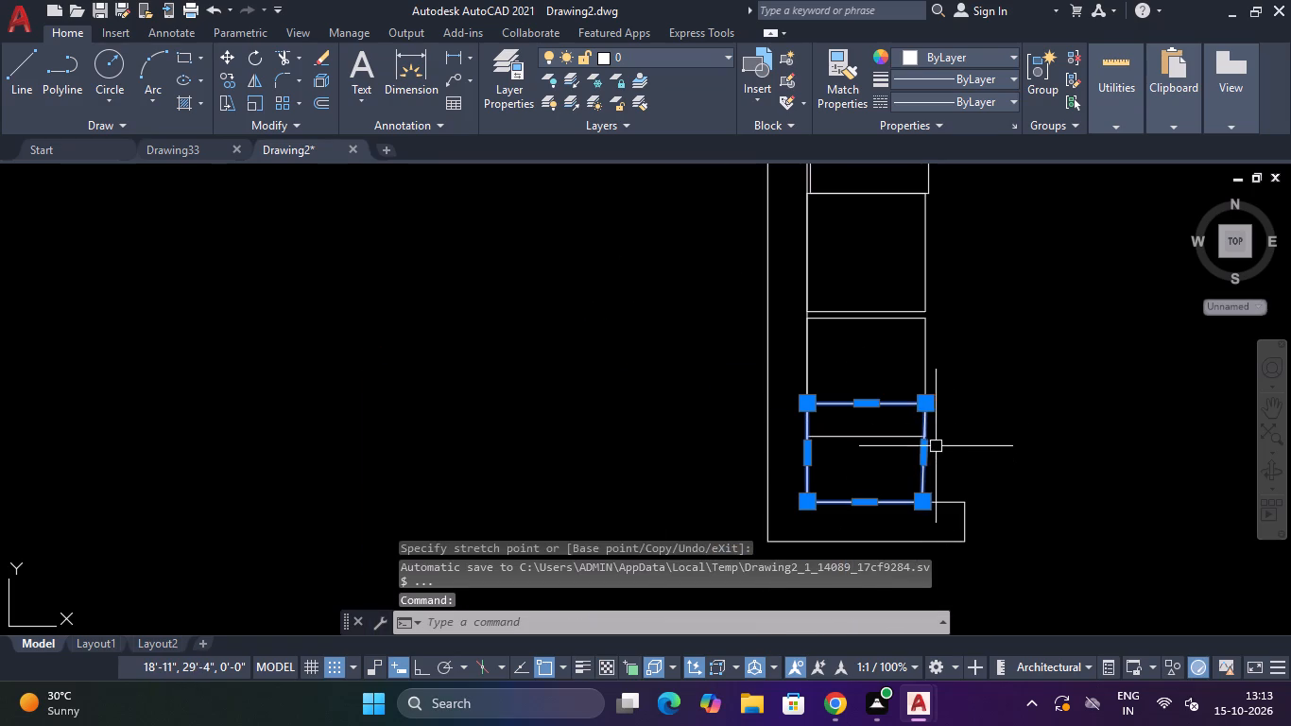
scroll(935, 445, "up", 3)
left_click(886, 478)
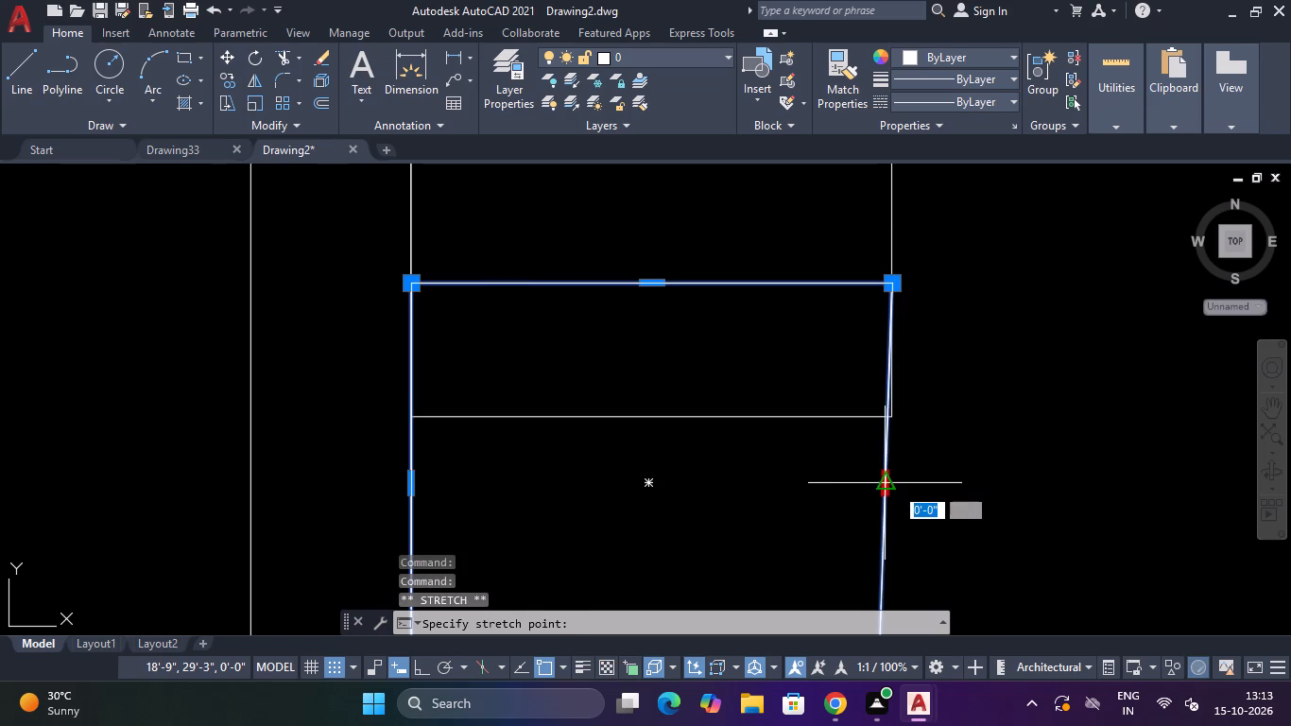
left_click(897, 487)
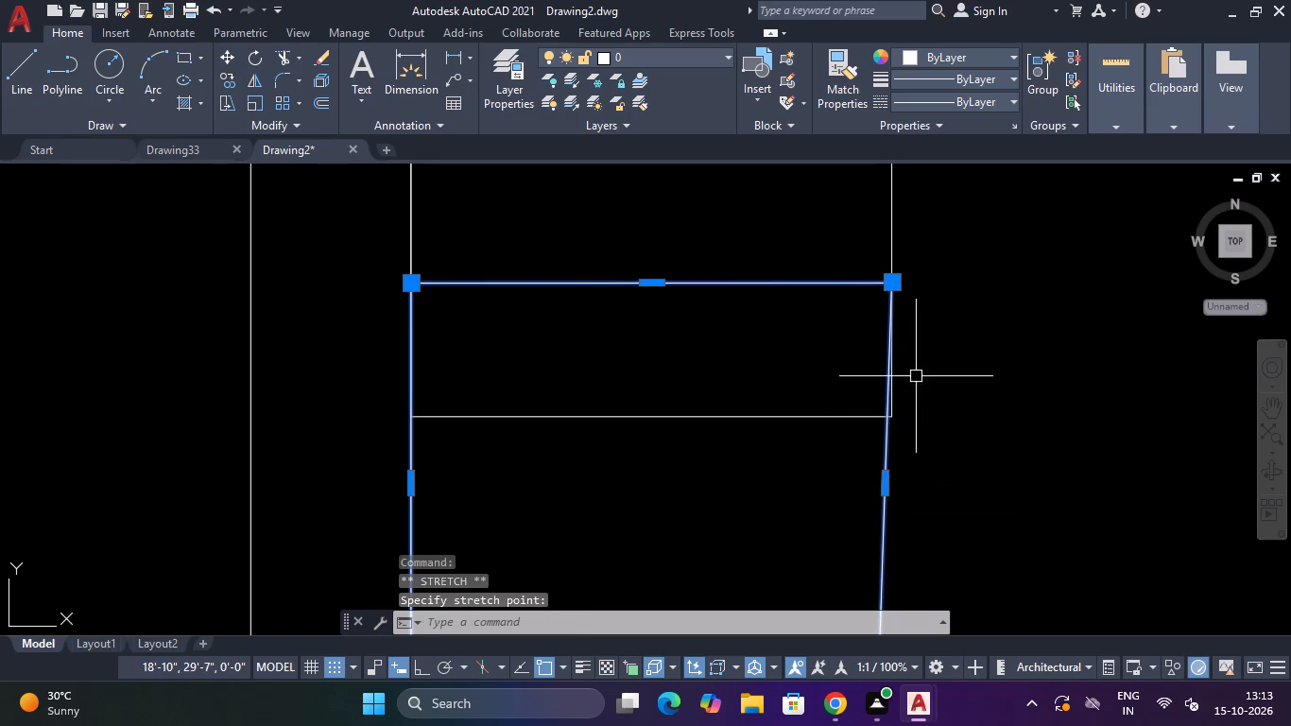
key("Escape")
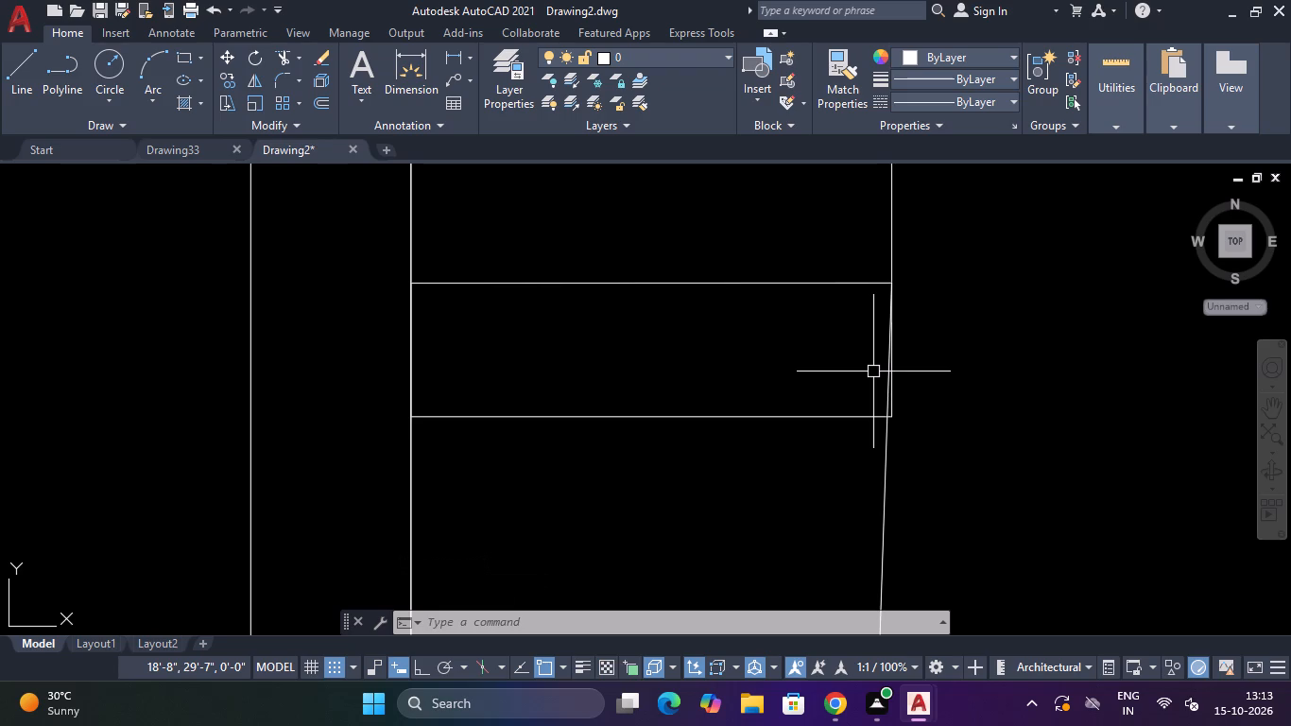
Trim away the lowest square seat's bottom and right edges where they overlap the new rectangle.
type("TR")
key("space")
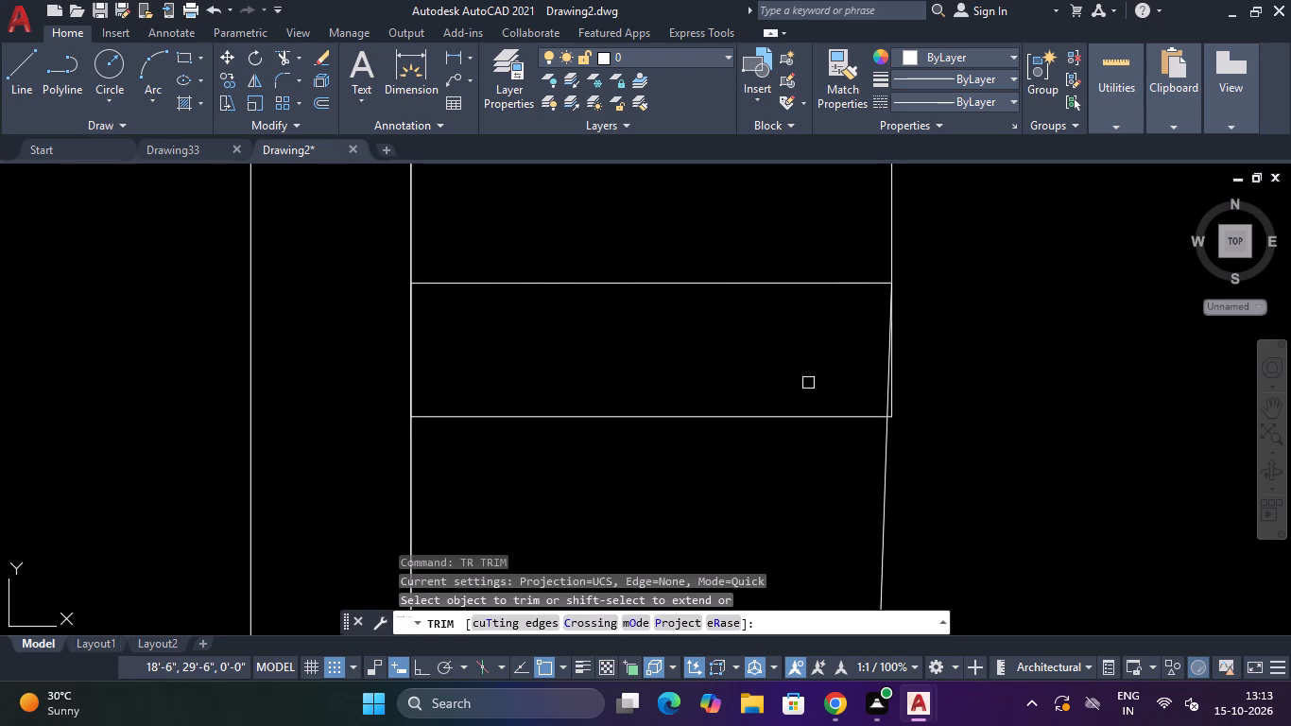
left_click(739, 371)
left_click(709, 475)
scroll(796, 397, "down", 1)
scroll(863, 389, "up", 3)
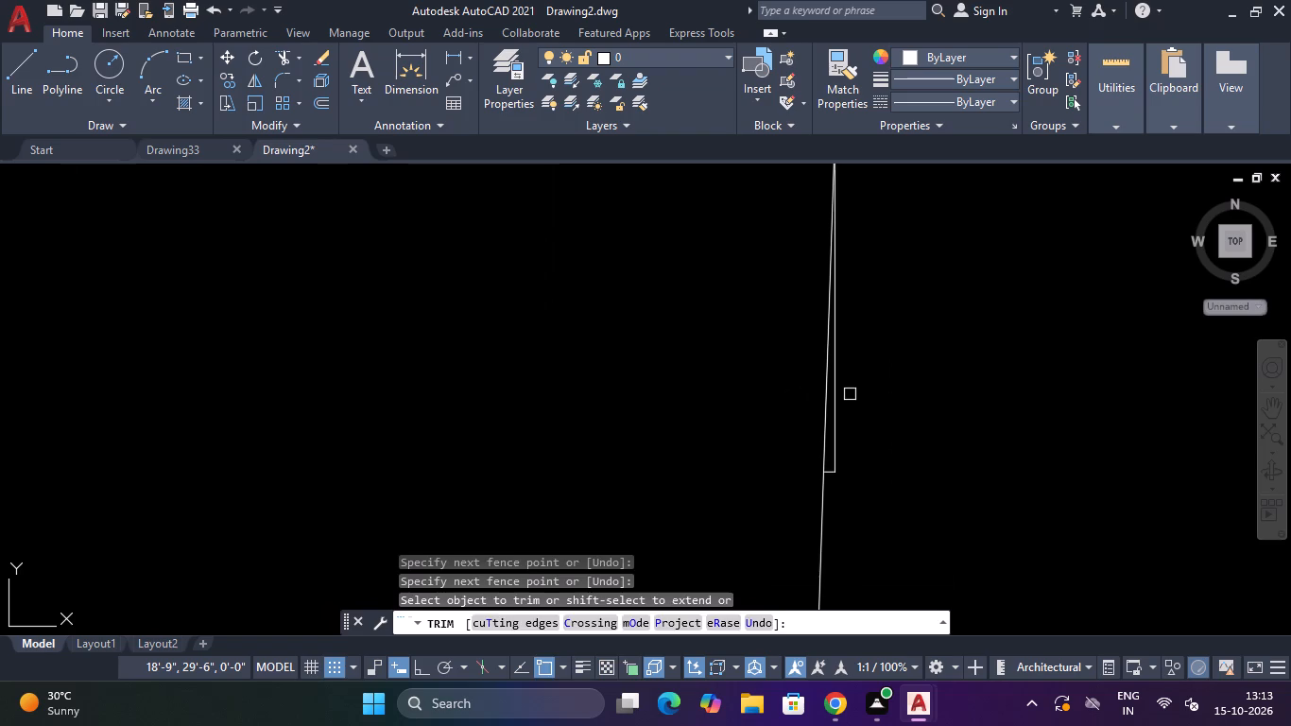
left_click(850, 395)
left_click(837, 418)
left_click(839, 439)
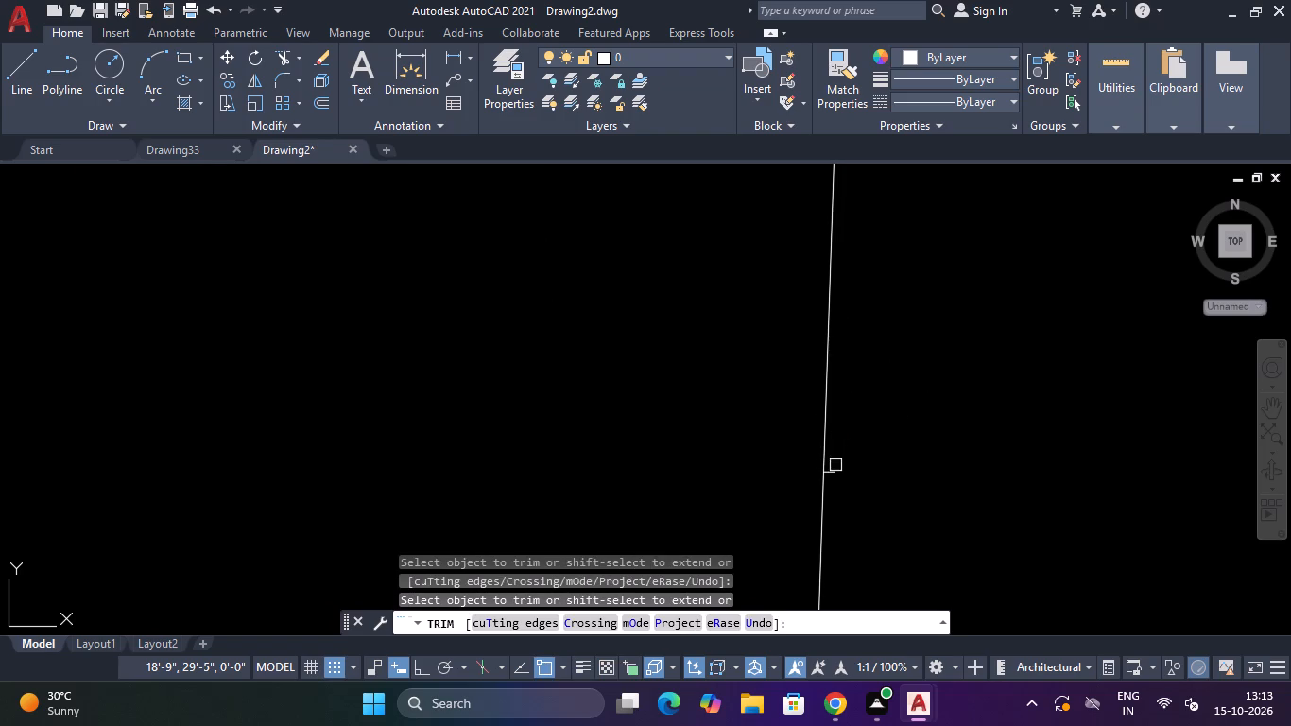
left_click(835, 470)
scroll(844, 460, "down", 6)
key("Escape")
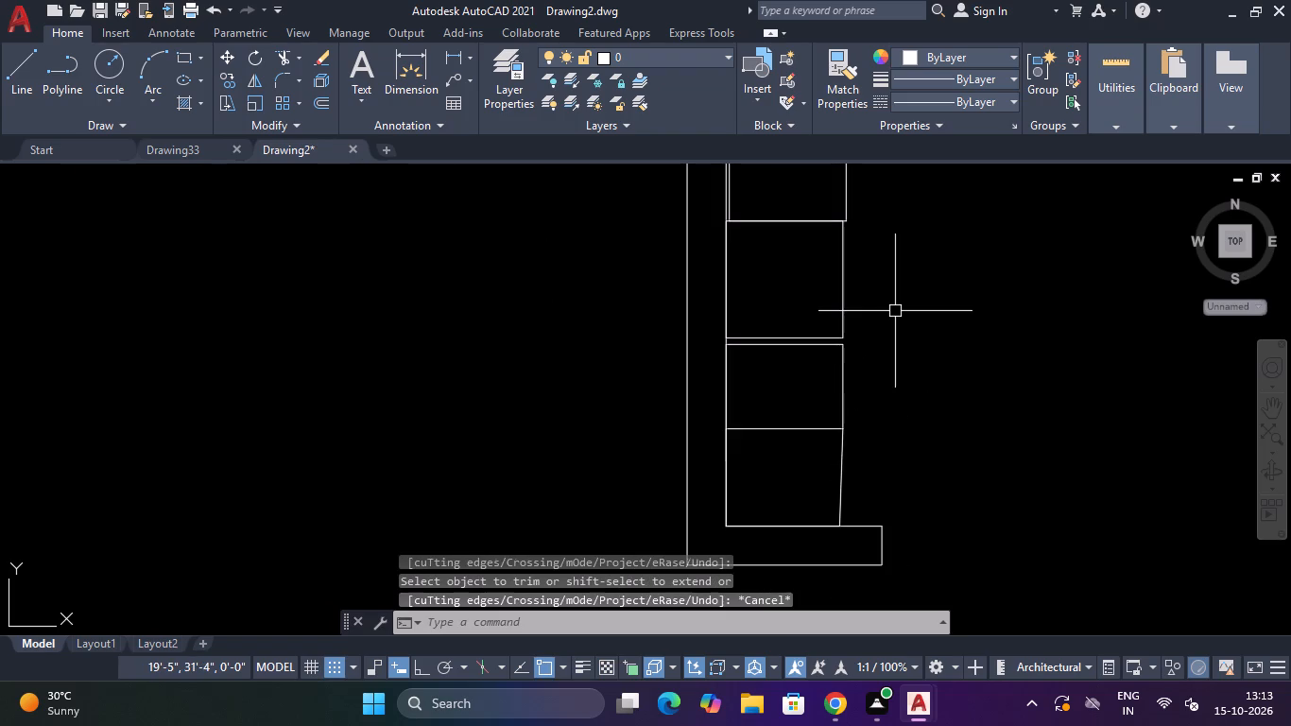
key("Escape")
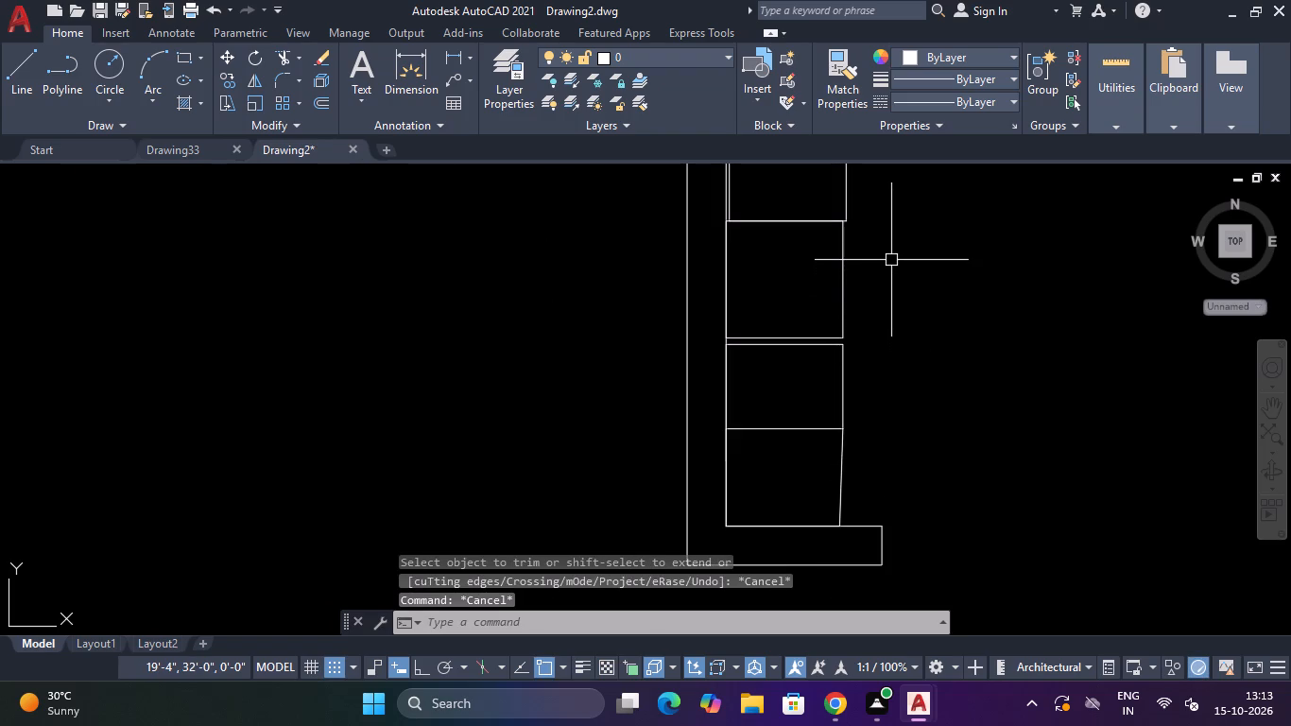
Stretch the lower-right corner of the column's top seat to the upper-right corner of the seat below.
scroll(902, 231, "down", 3)
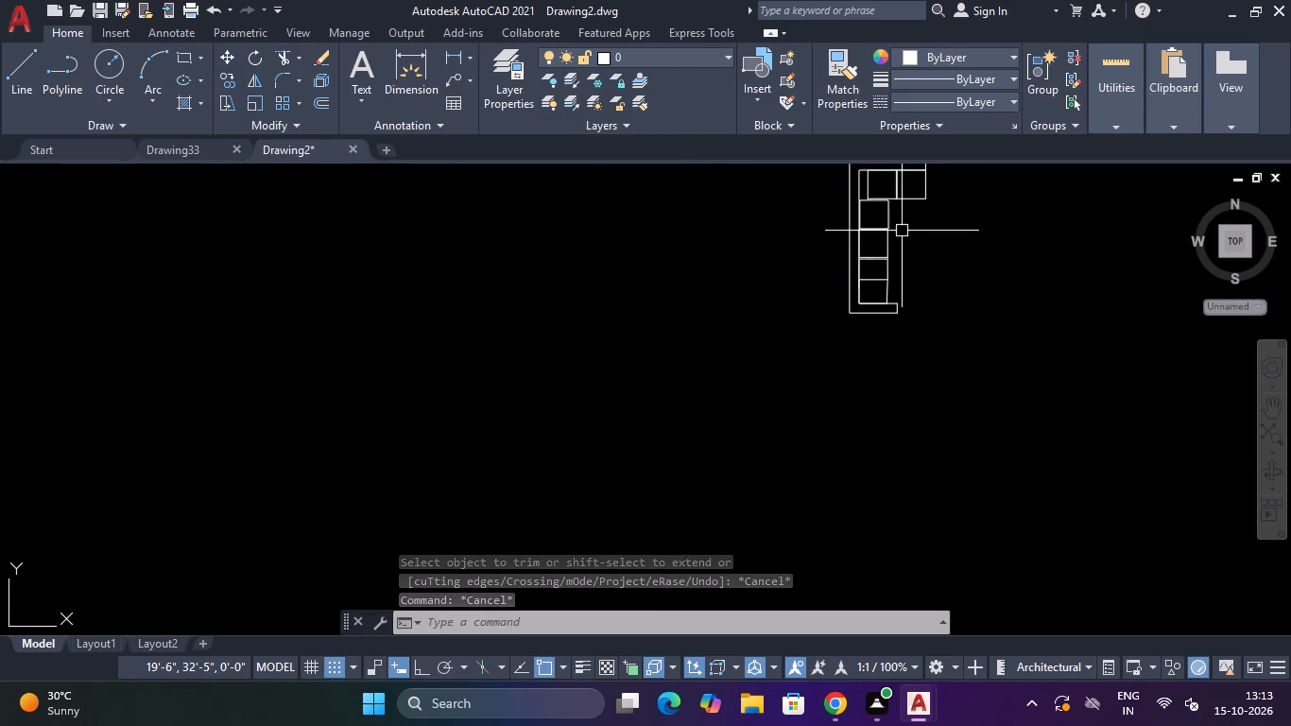
scroll(880, 181, "up", 3)
left_click(917, 311)
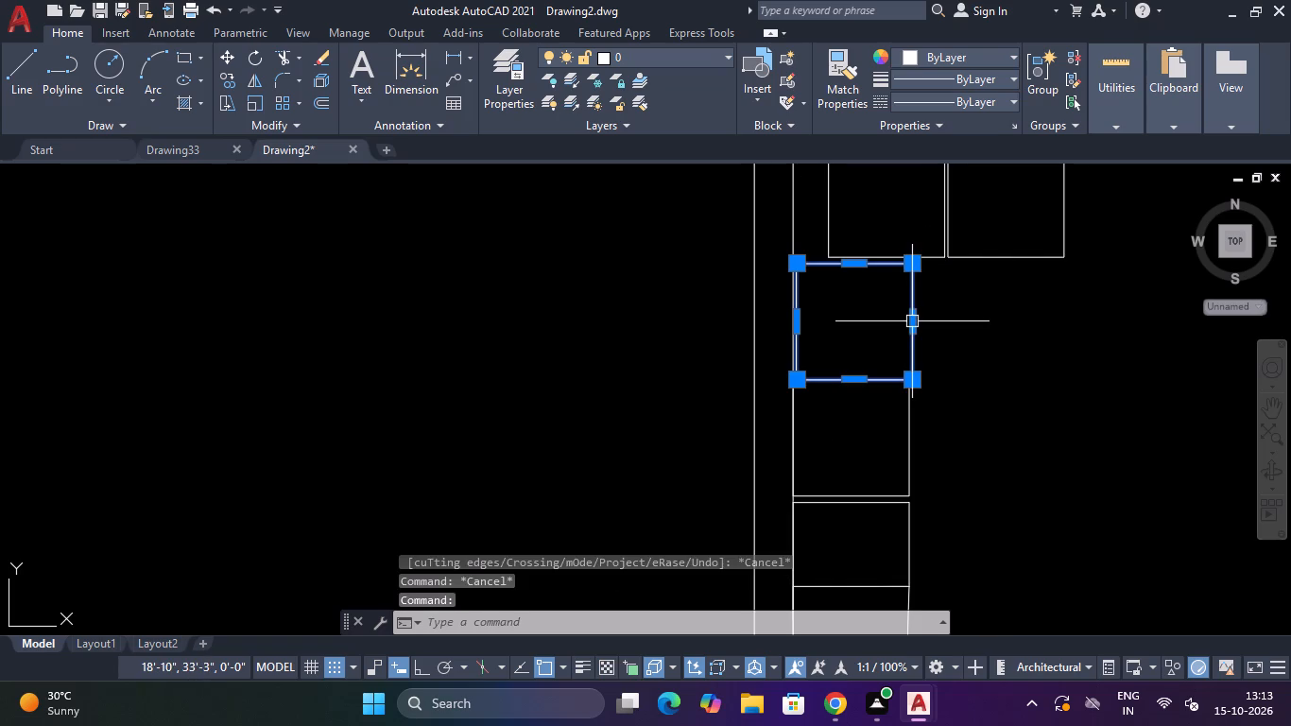
left_click(911, 319)
key("Escape")
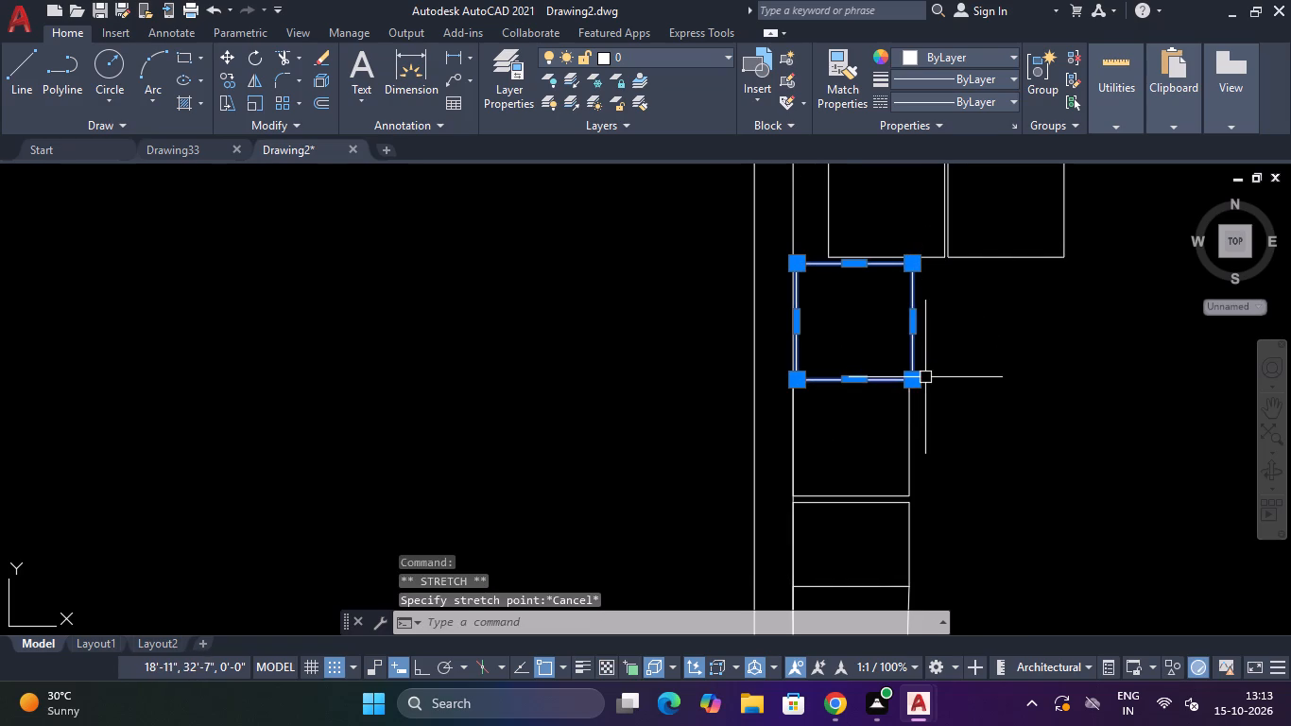
left_click(918, 377)
scroll(916, 377, "up", 4)
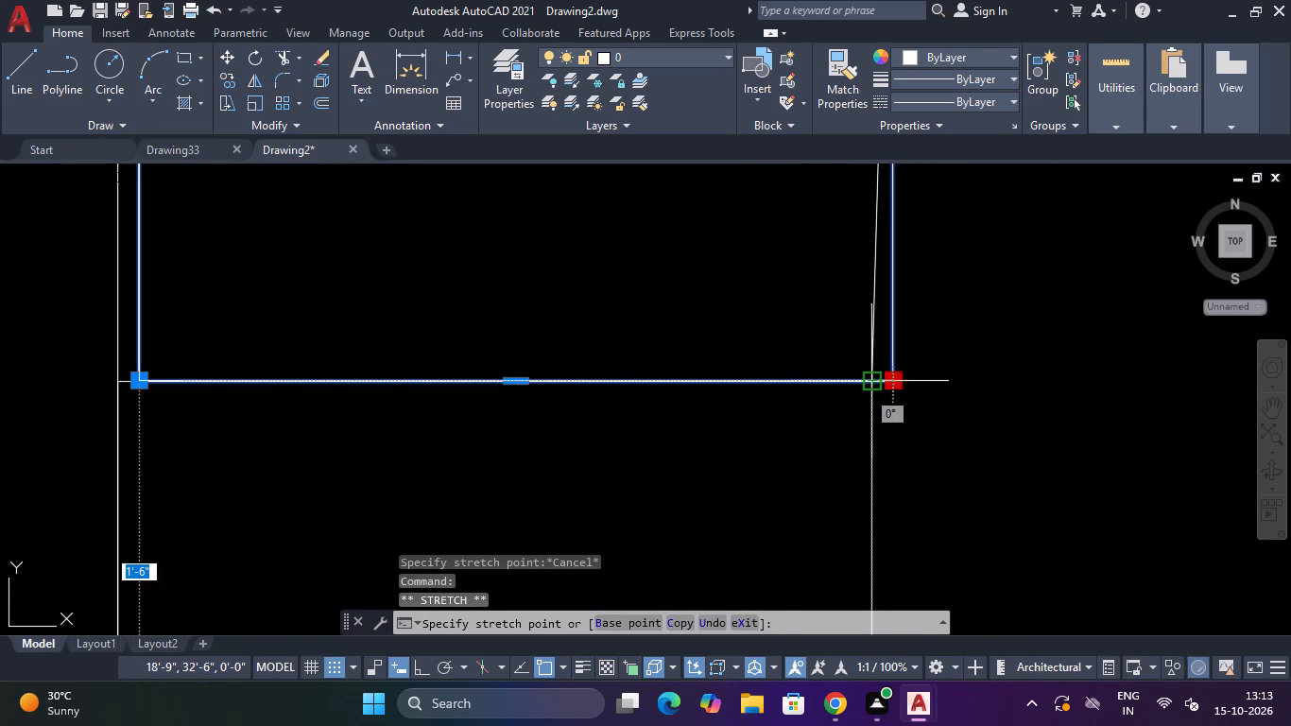
left_click(869, 374)
key("Escape")
scroll(868, 372, "down", 4)
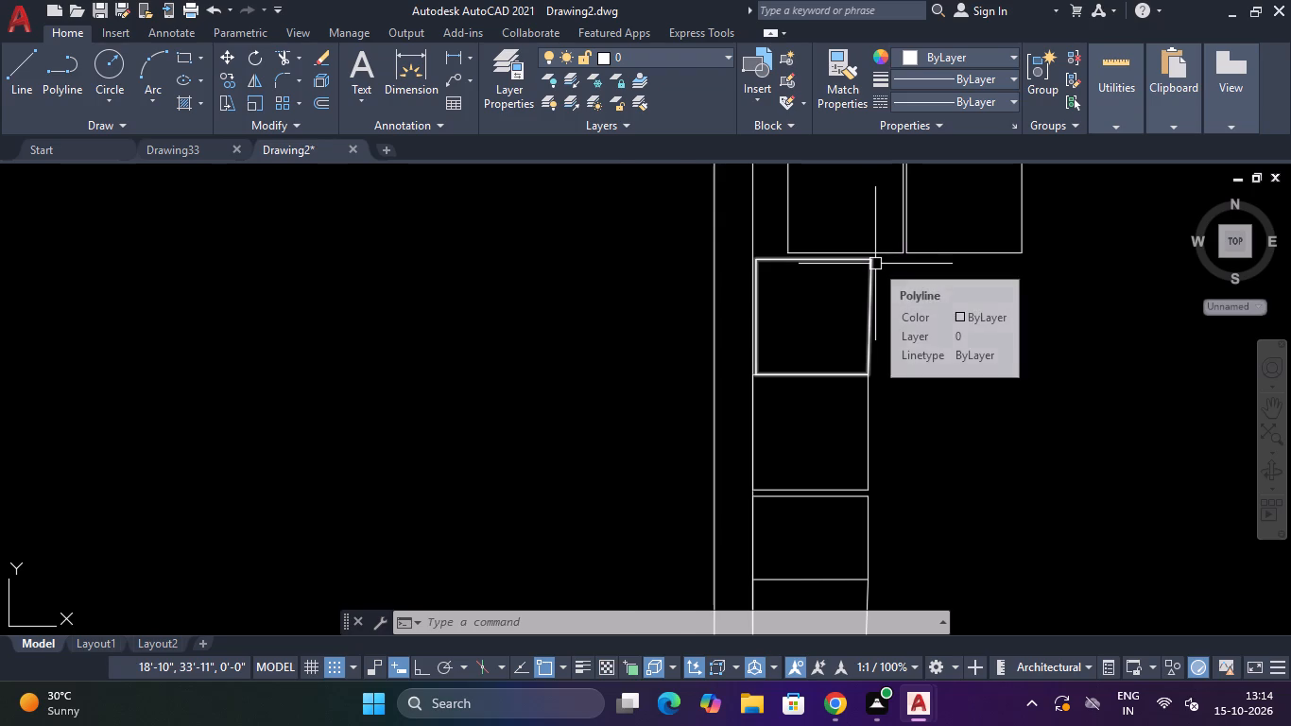
Fillet the upper-right corners of the two lowest seats in the column with a 2" radius.
scroll(875, 264, "up", 1)
scroll(899, 265, "down", 1)
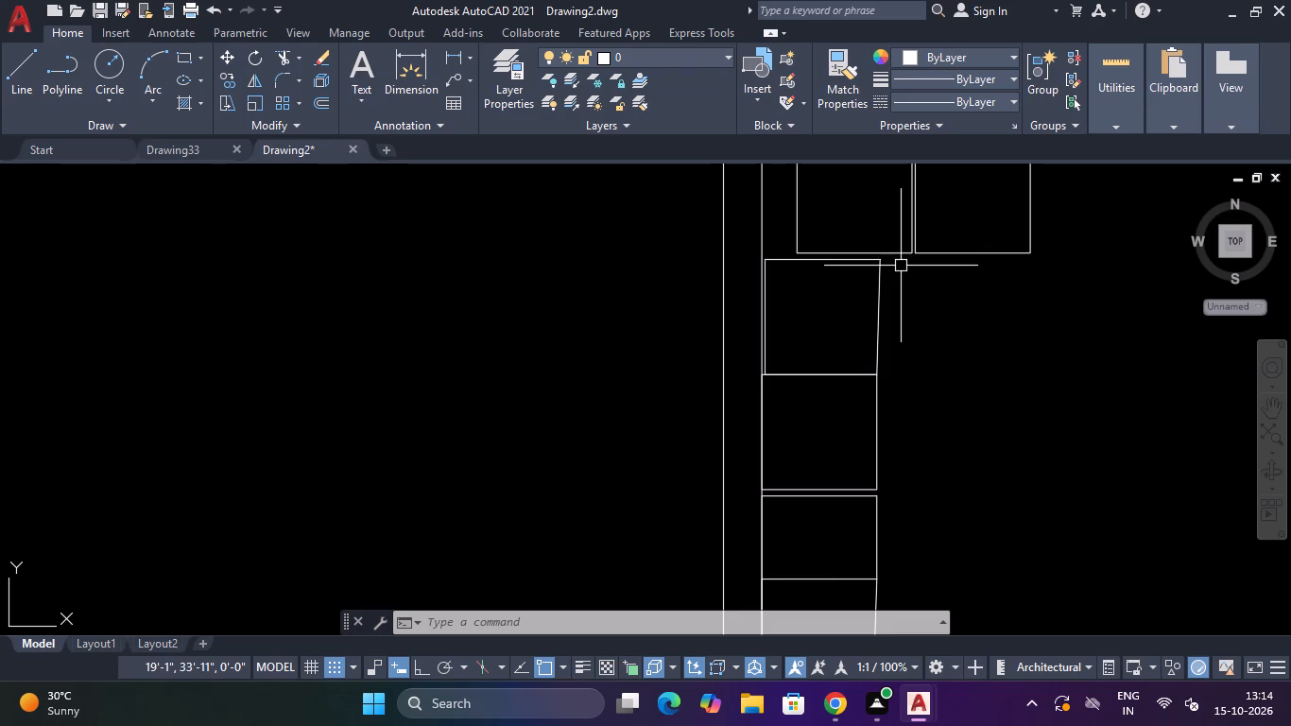
scroll(877, 252, "up", 1)
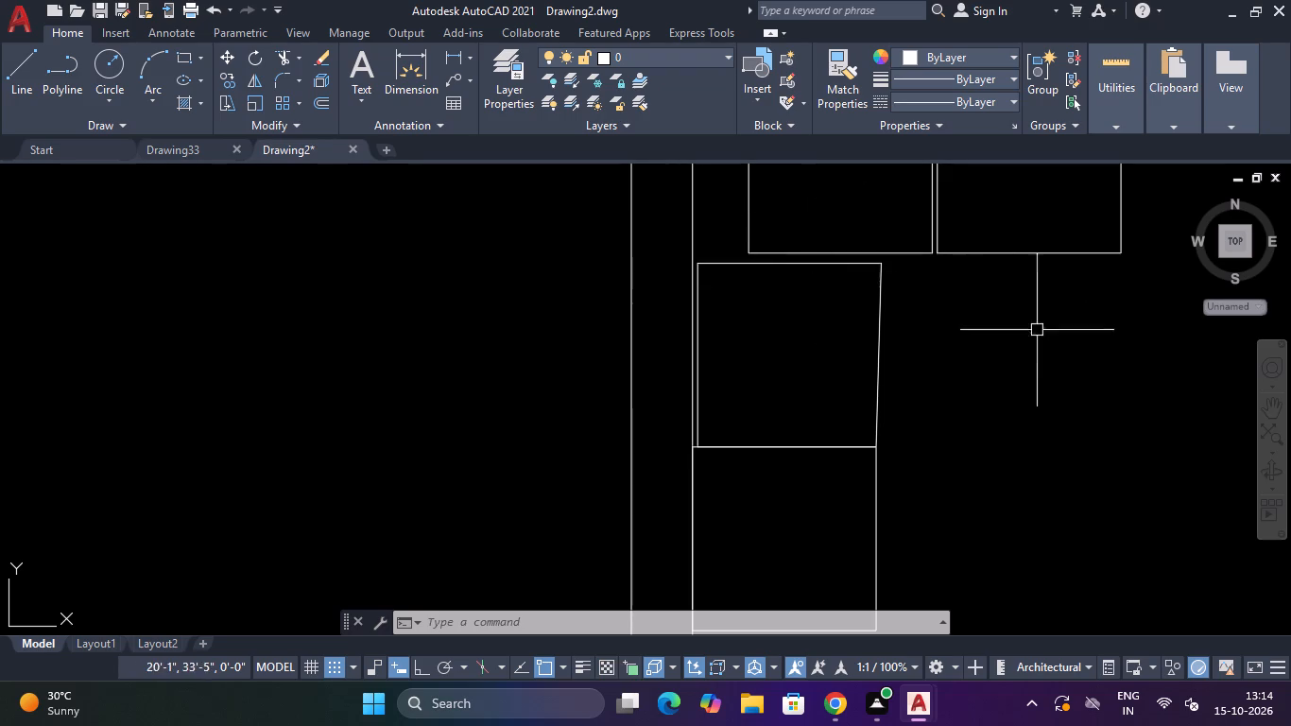
scroll(901, 253, "down", 4)
scroll(907, 258, "up", 1)
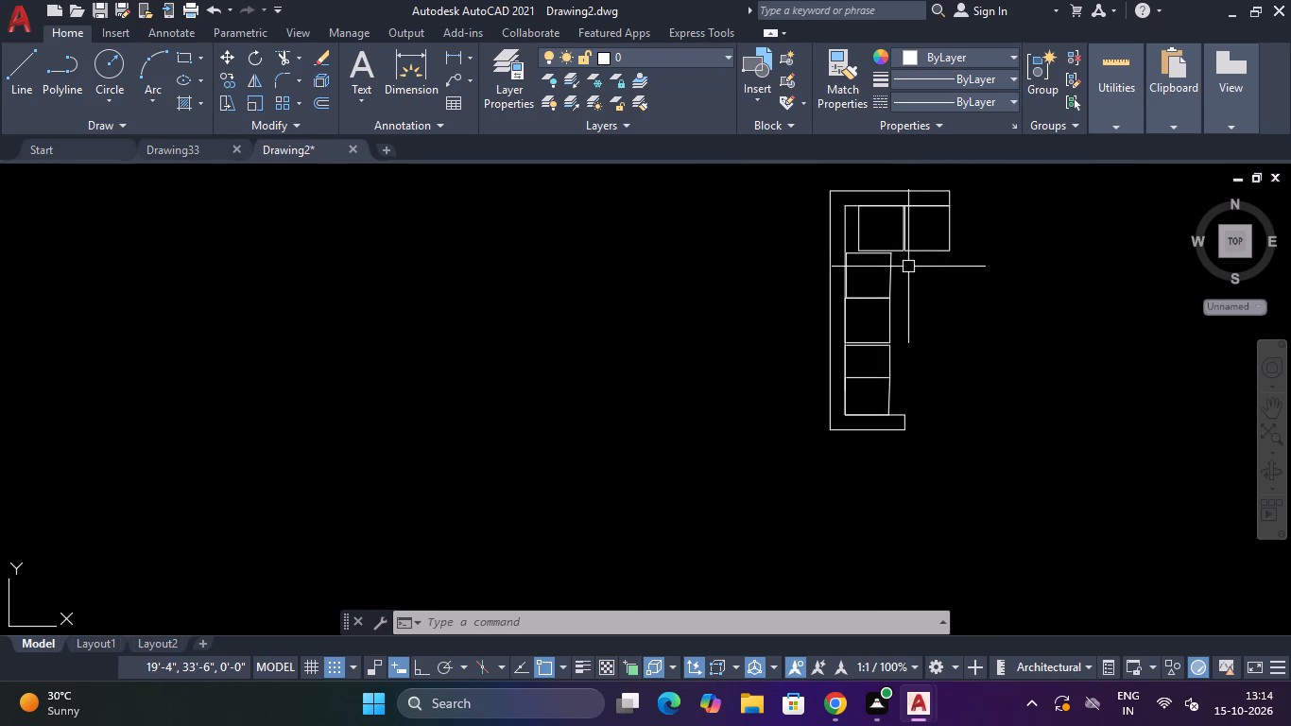
type("F")
key("space")
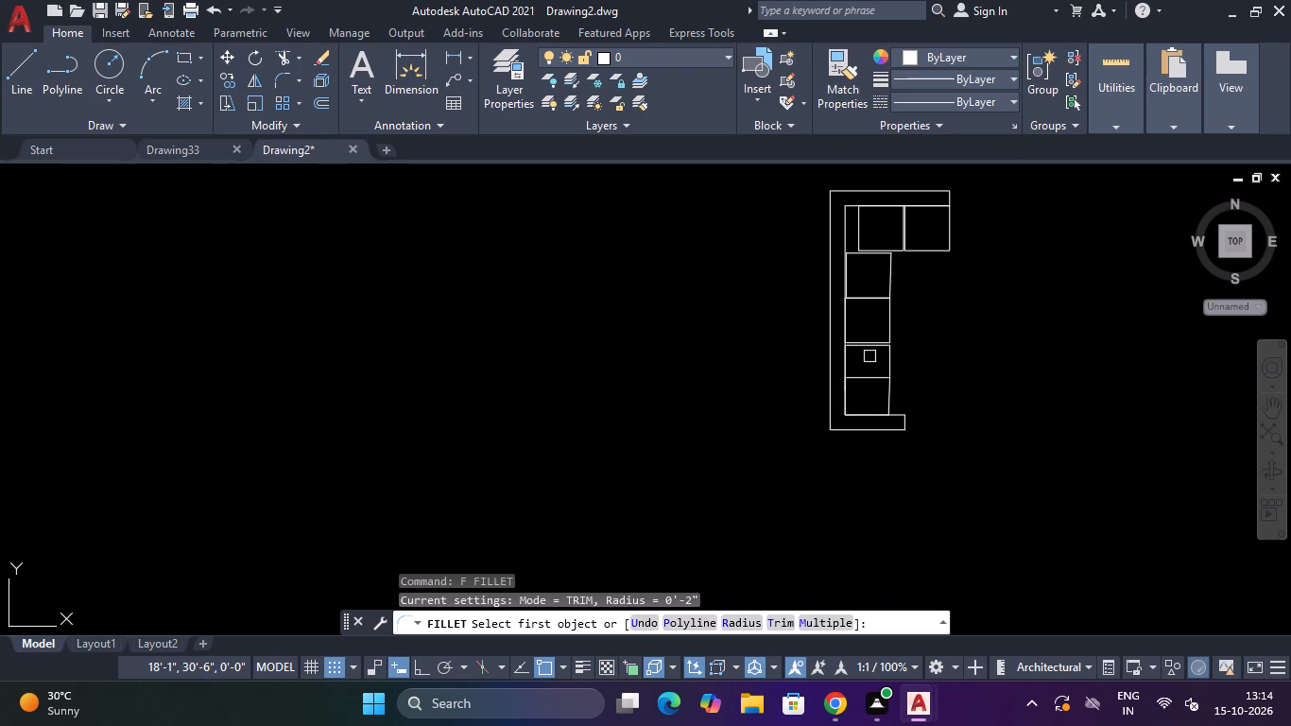
scroll(869, 356, "up", 2)
left_click(863, 331)
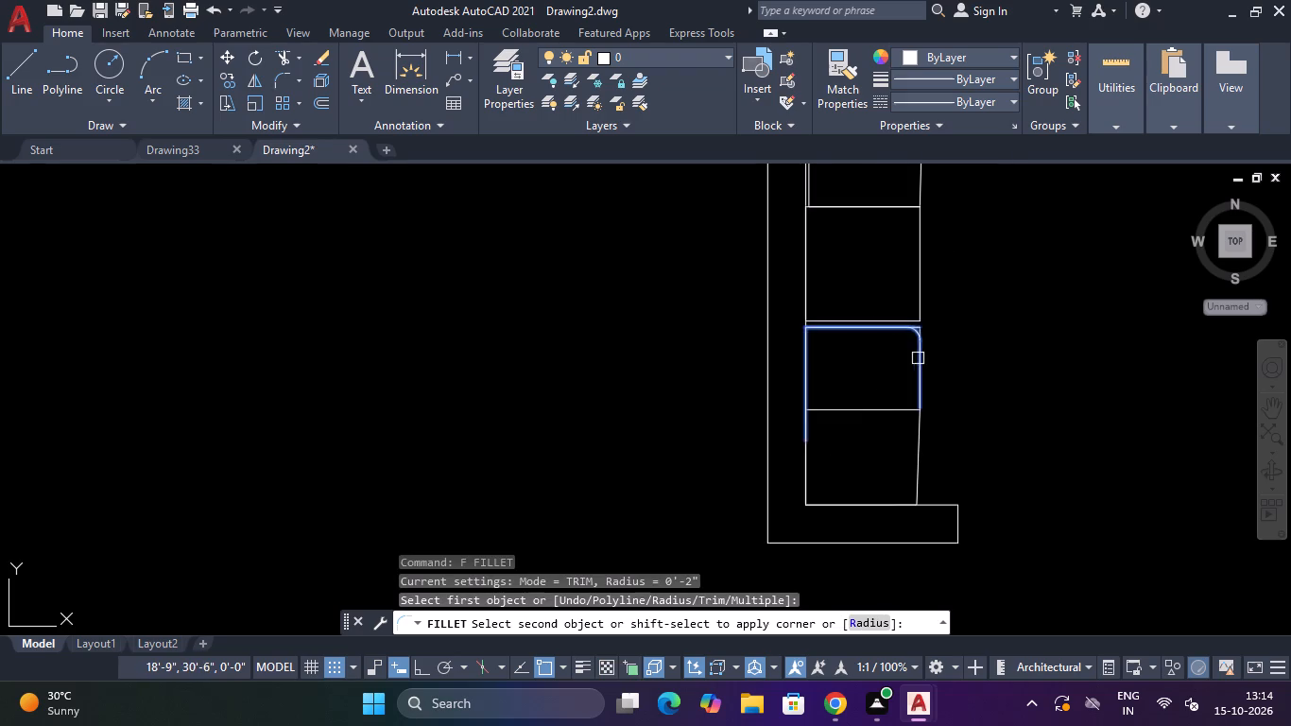
left_click(921, 358)
key("space")
left_click(891, 406)
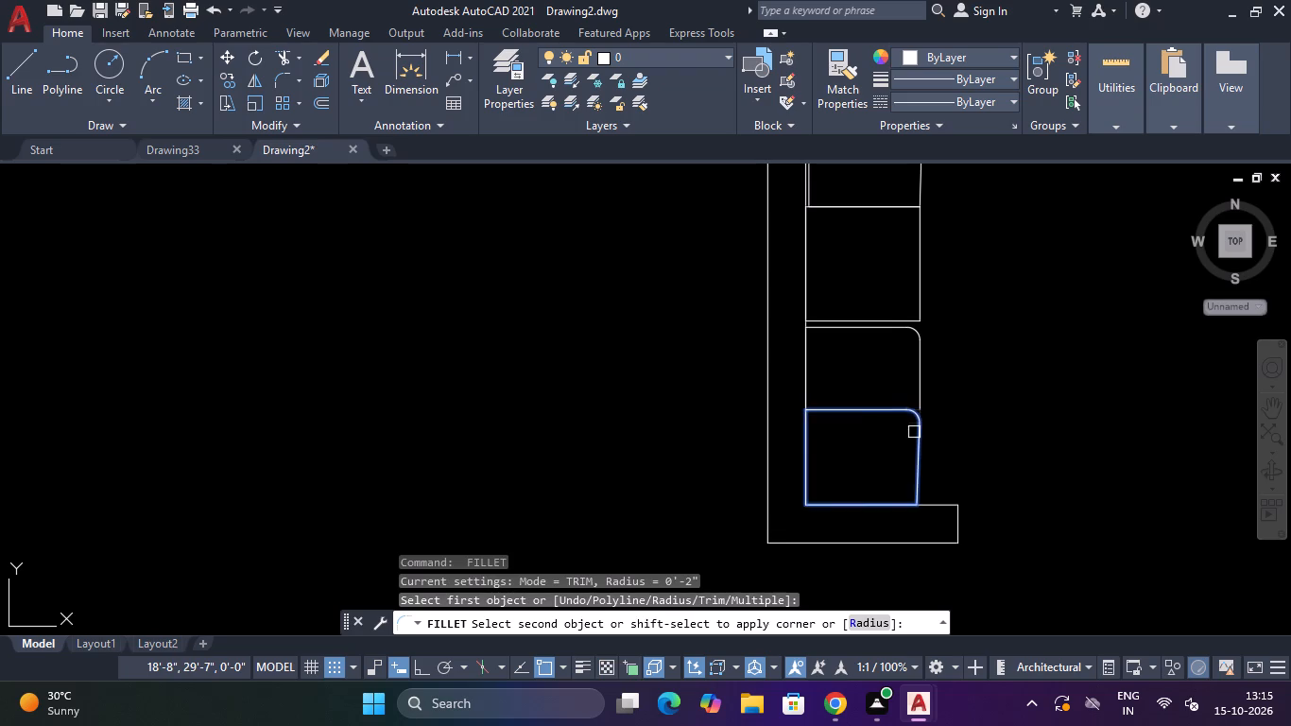
left_click(914, 432)
scroll(914, 401, "up", 4)
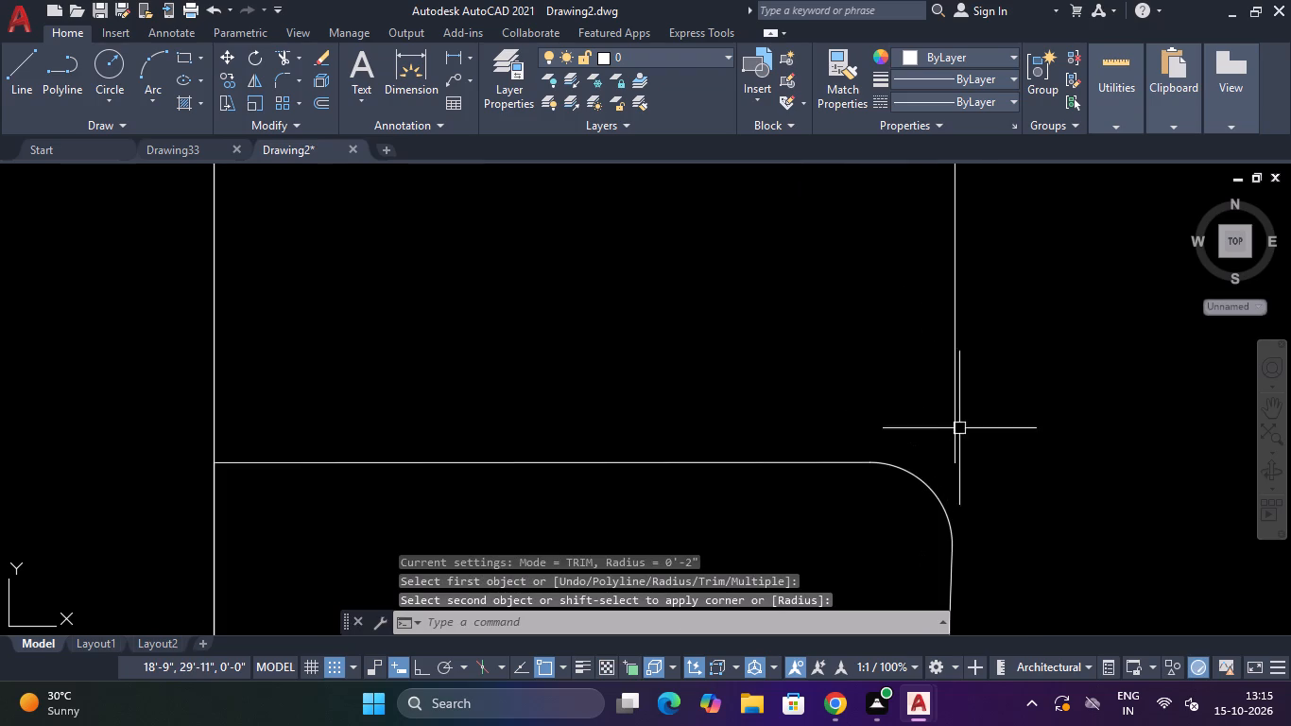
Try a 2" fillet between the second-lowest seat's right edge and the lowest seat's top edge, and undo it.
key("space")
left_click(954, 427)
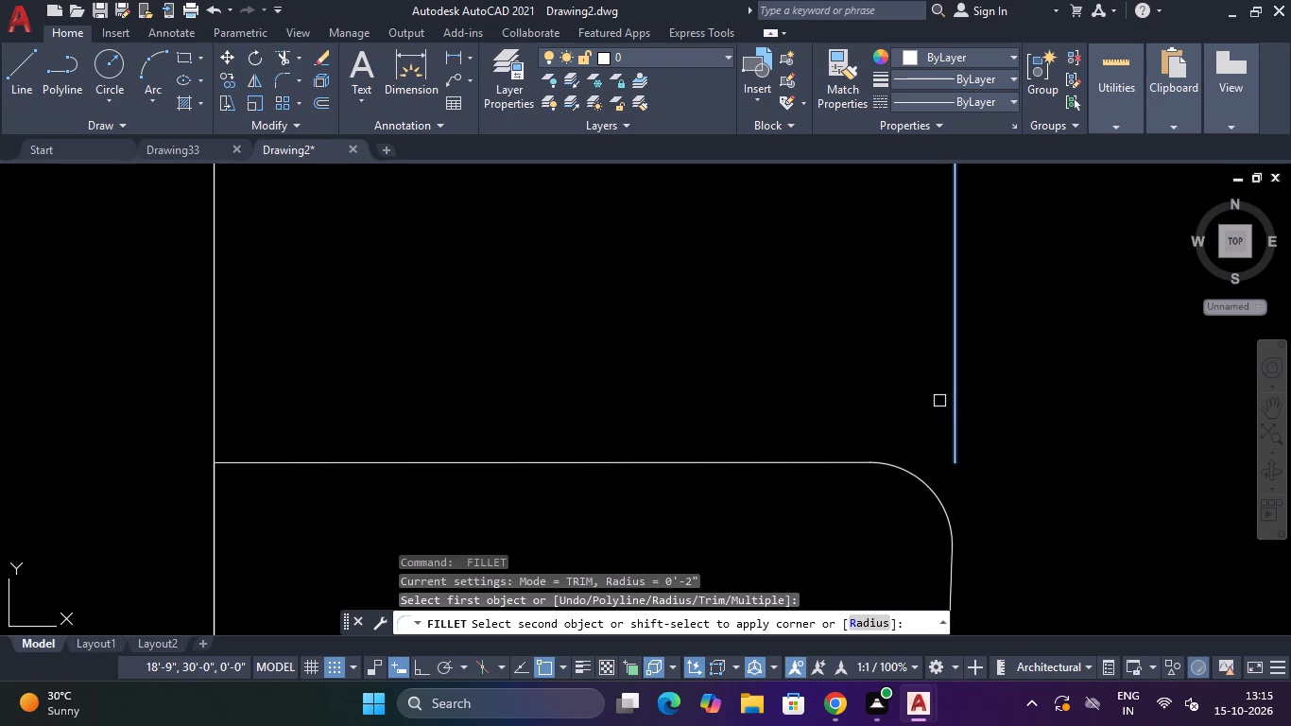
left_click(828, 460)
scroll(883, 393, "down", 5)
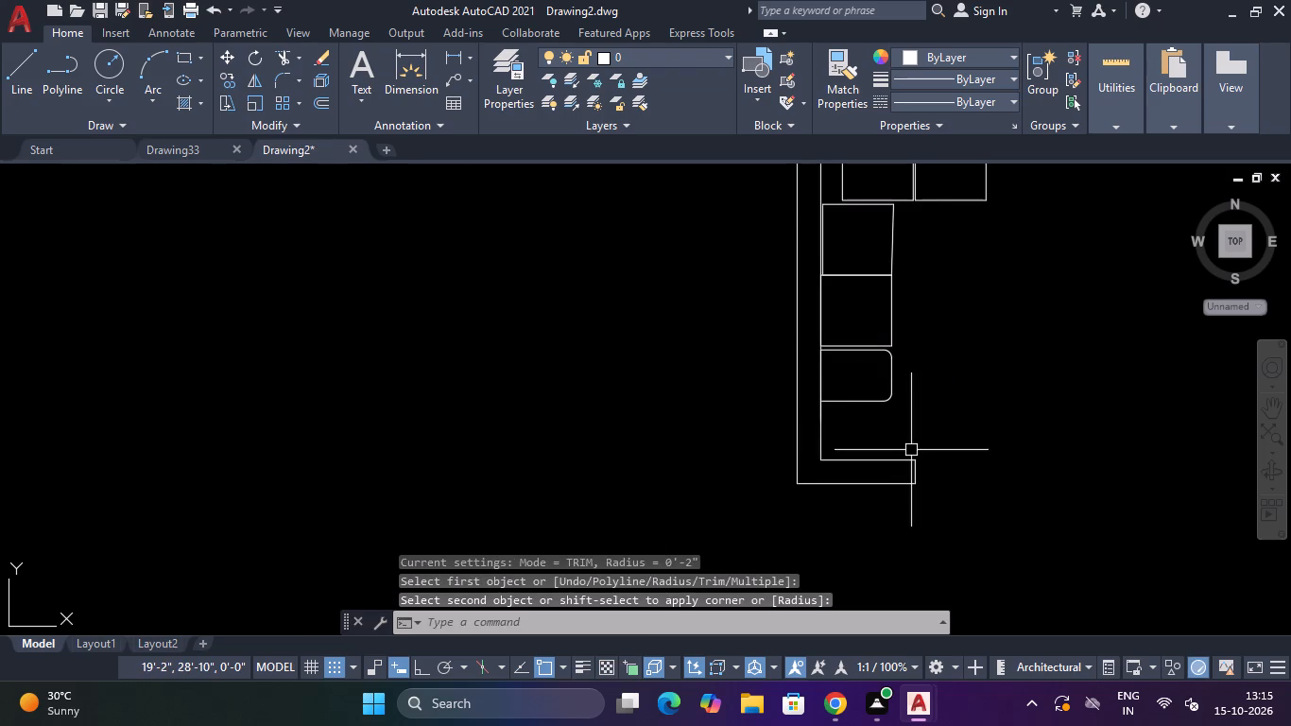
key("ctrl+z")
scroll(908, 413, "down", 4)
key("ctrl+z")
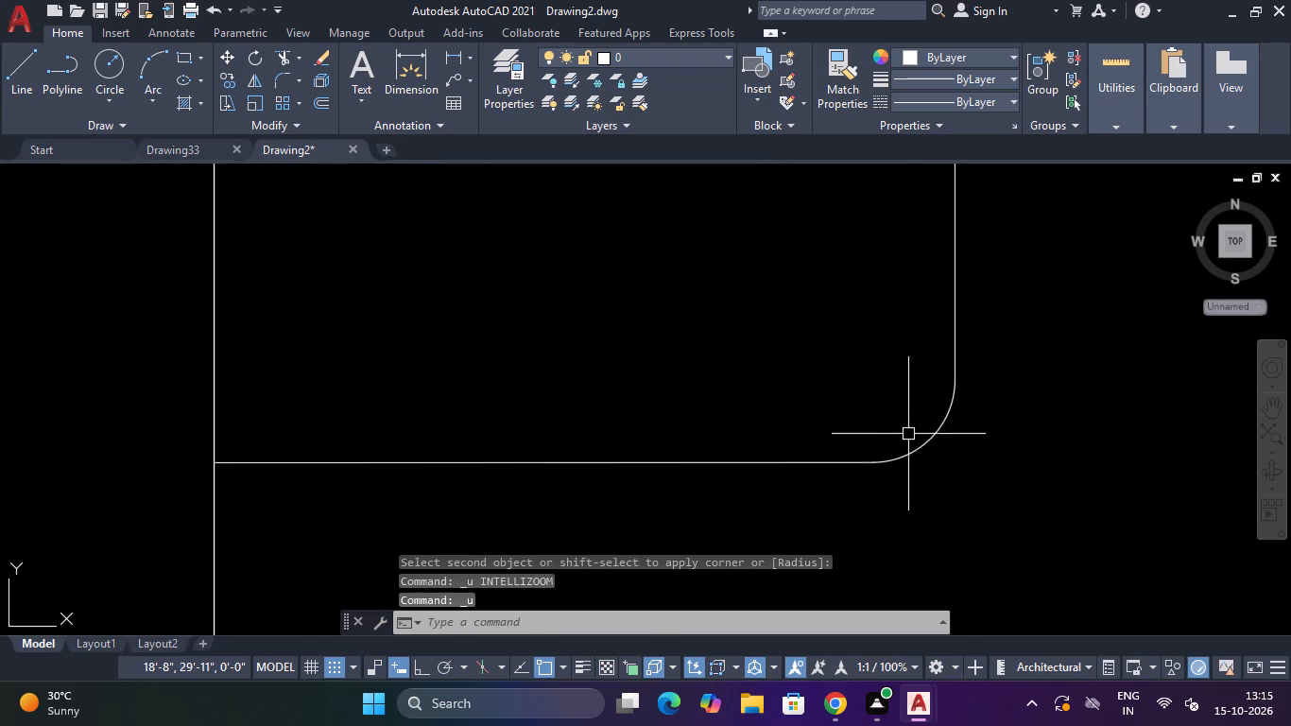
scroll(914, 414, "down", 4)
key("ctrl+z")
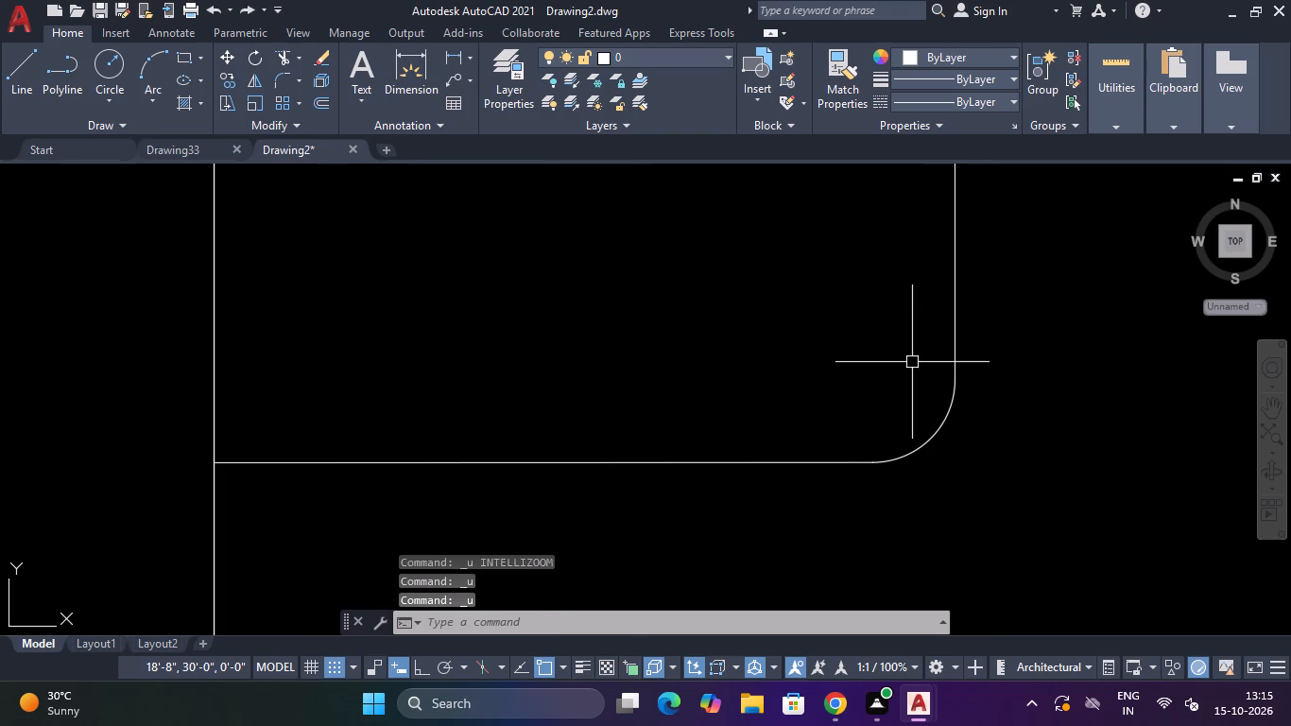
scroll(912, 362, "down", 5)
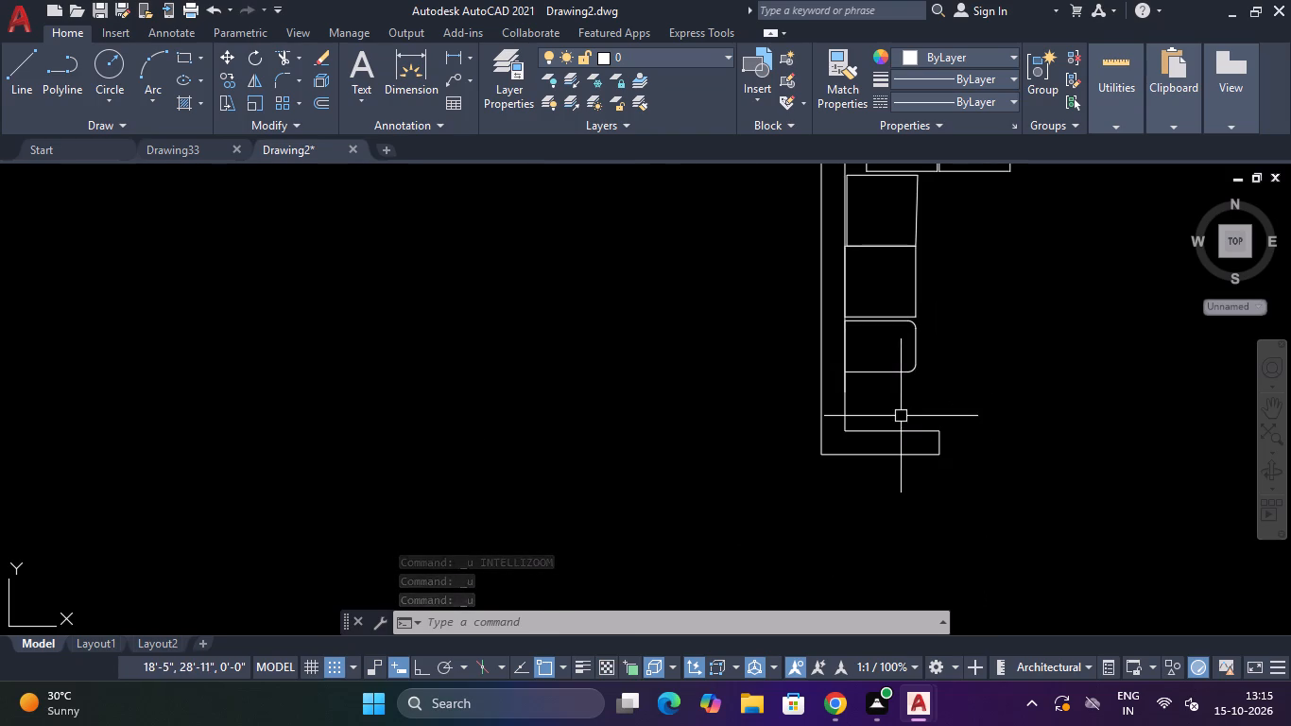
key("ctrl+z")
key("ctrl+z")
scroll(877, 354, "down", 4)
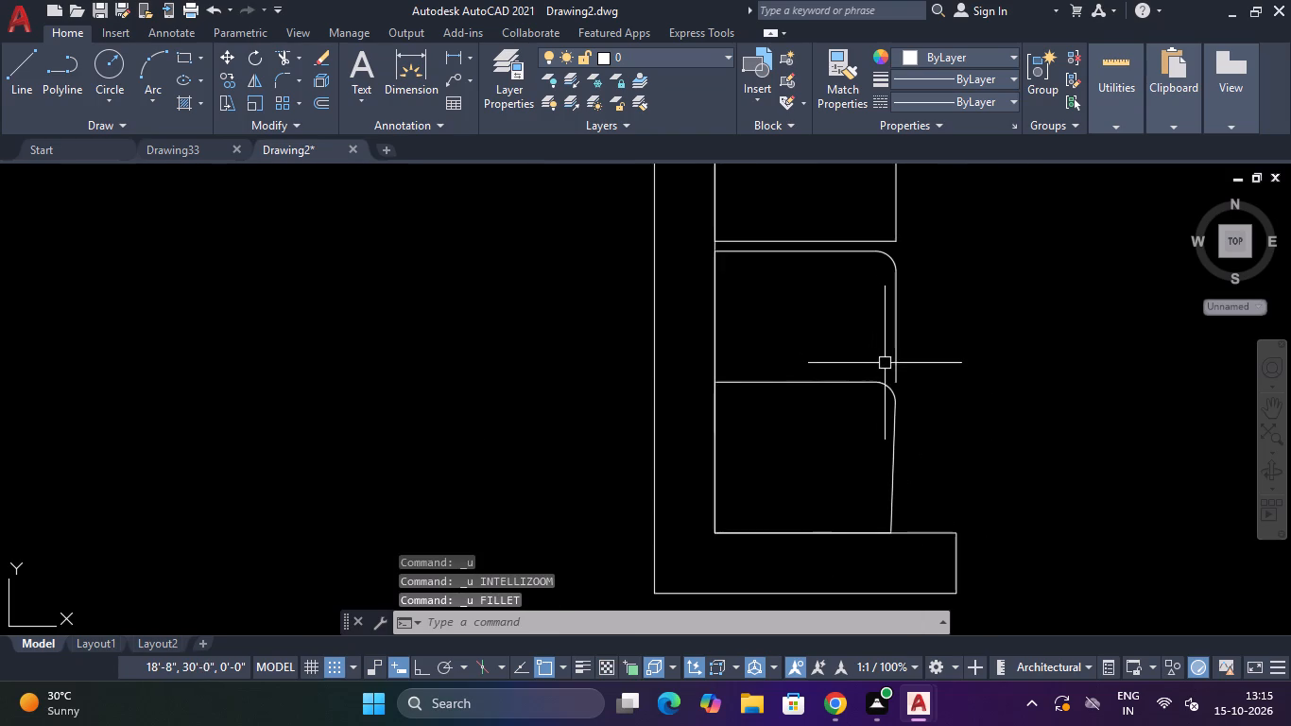
Draw a short line from the lower end of the second-lowest seat's right edge to the lowest seat's rounded corner.
scroll(886, 365, "up", 2)
type("L")
key("space")
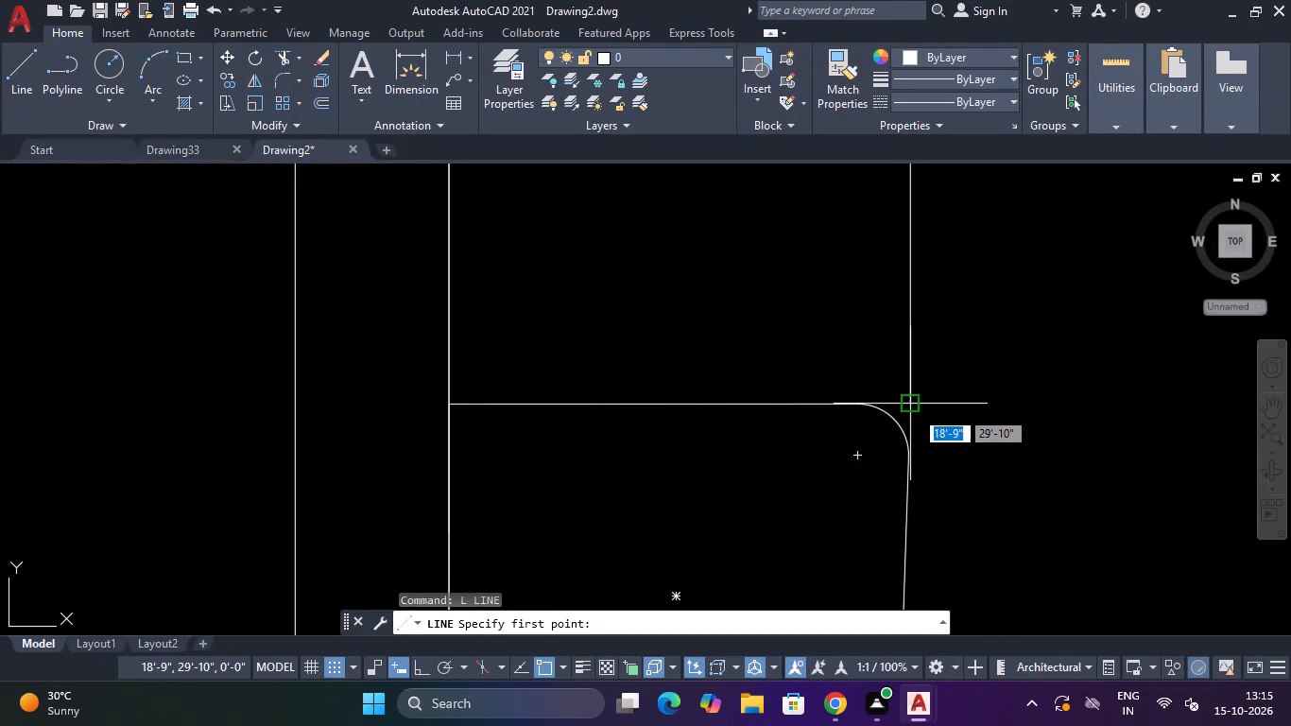
left_click(910, 406)
left_click(872, 407)
key("Escape")
scroll(944, 319, "down", 5)
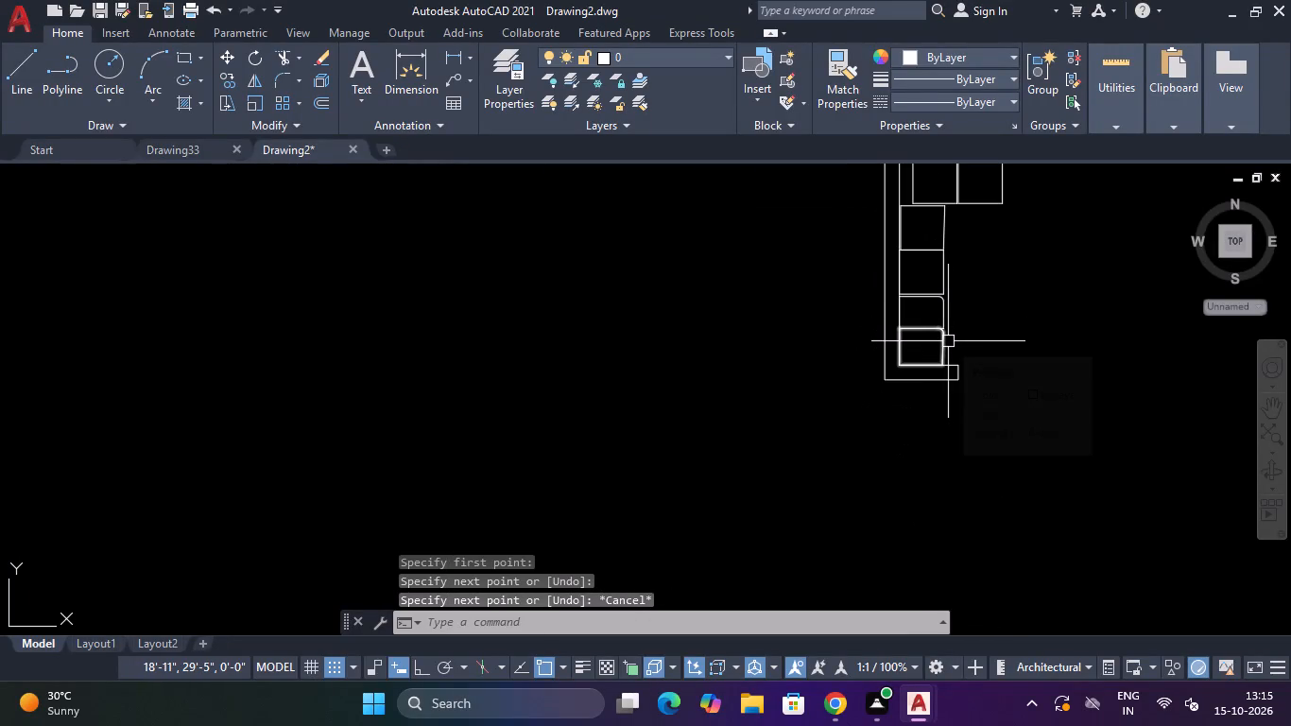
key("Escape")
key("Escape")
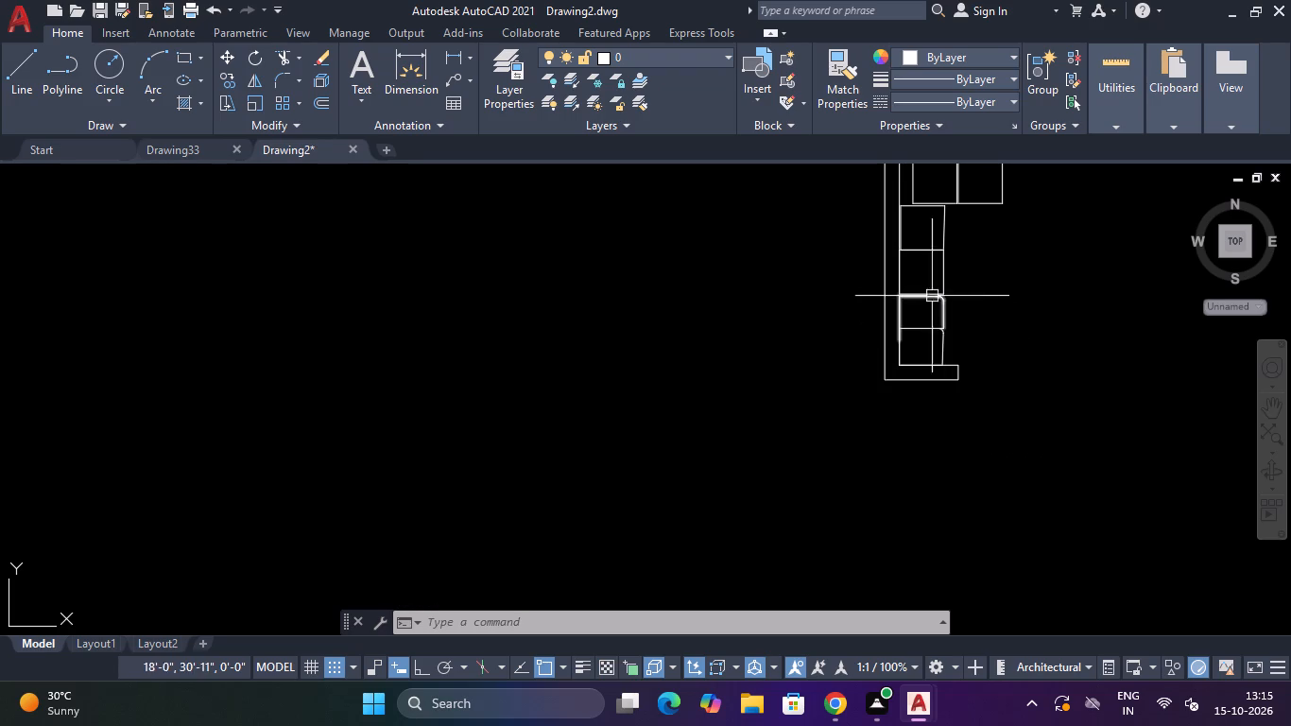
Fillet the second-lowest seat's right edge and the new short line with a 2" radius.
scroll(946, 333, "up", 4)
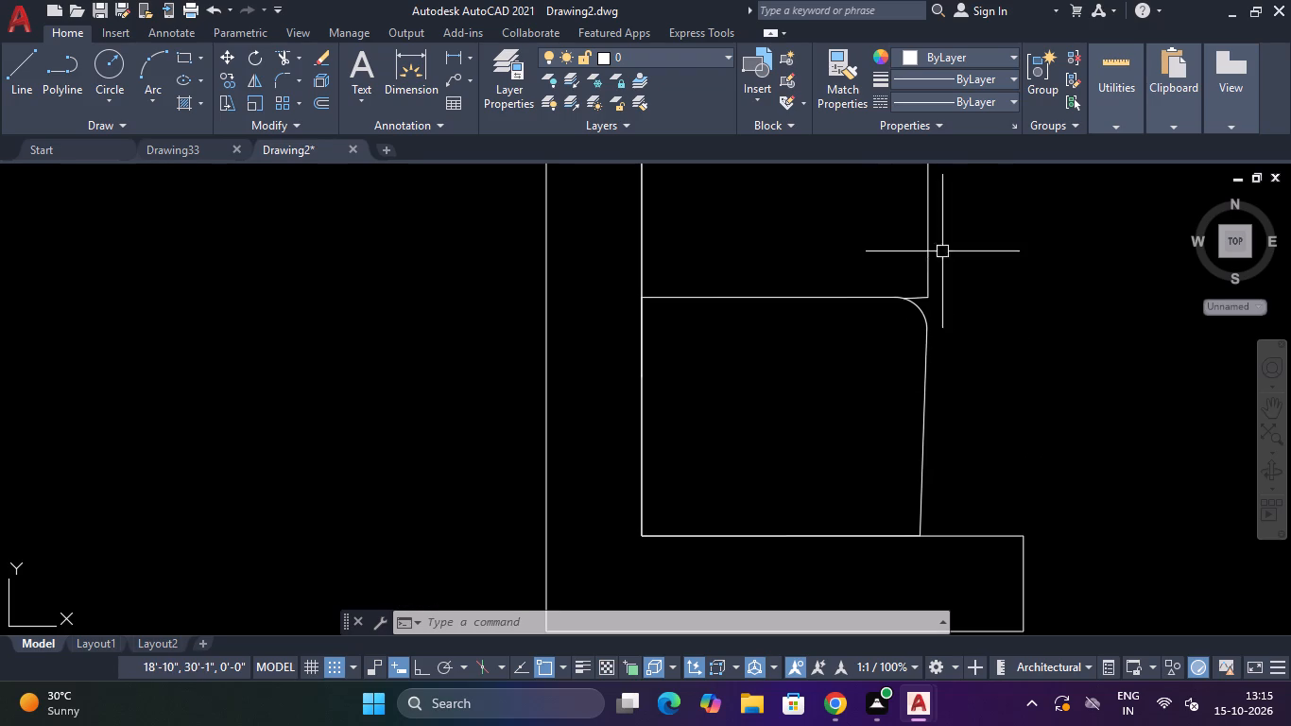
scroll(959, 232, "up", 1)
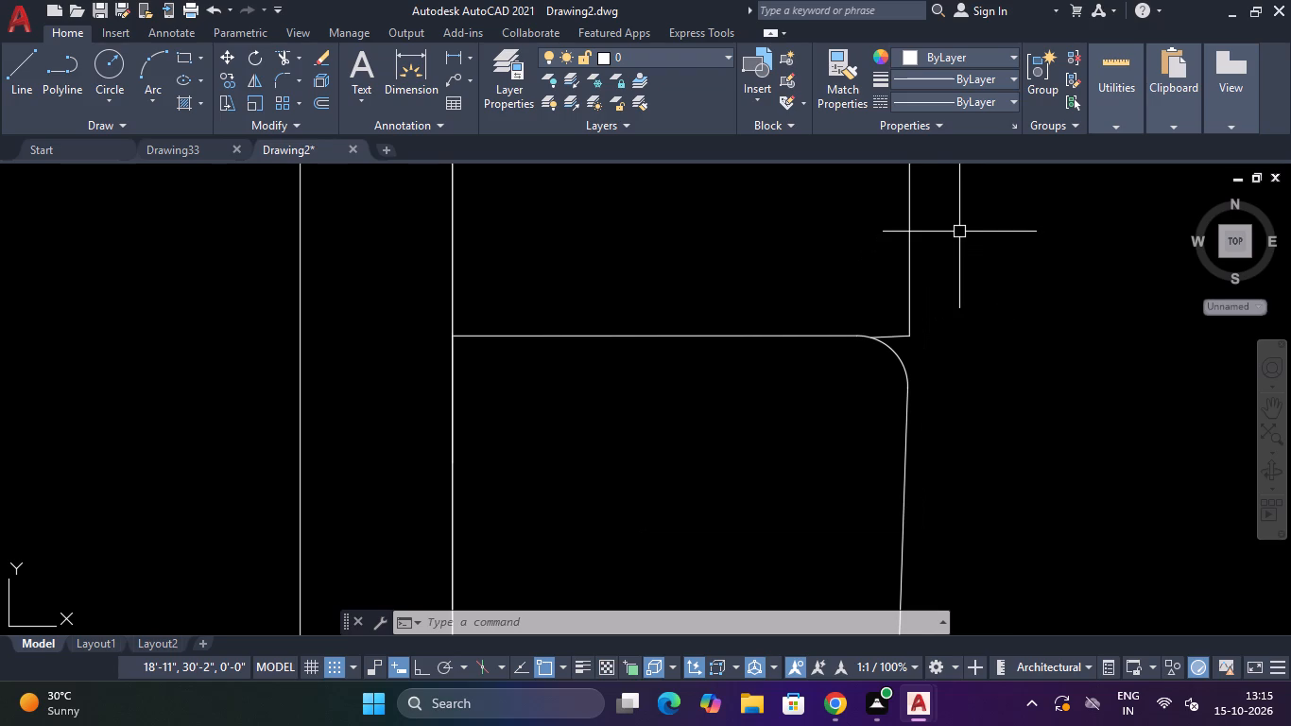
type("F")
key("space")
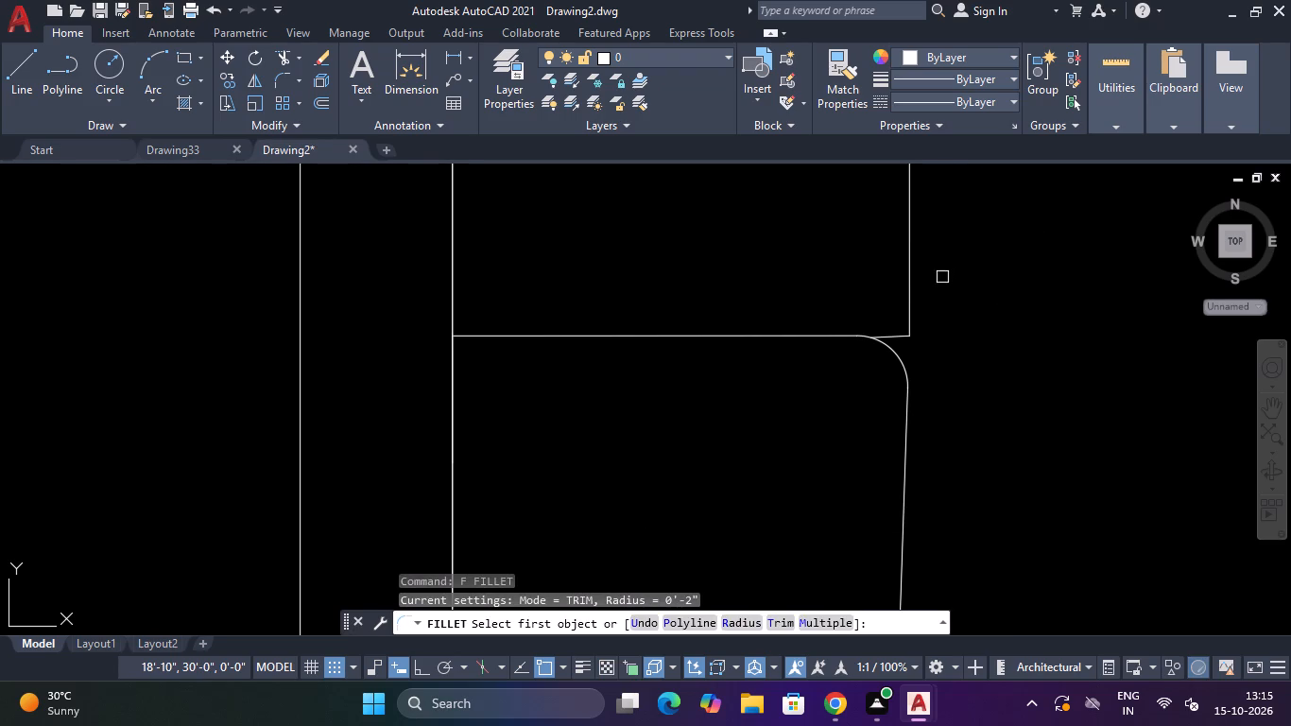
left_click(910, 289)
left_click(885, 333)
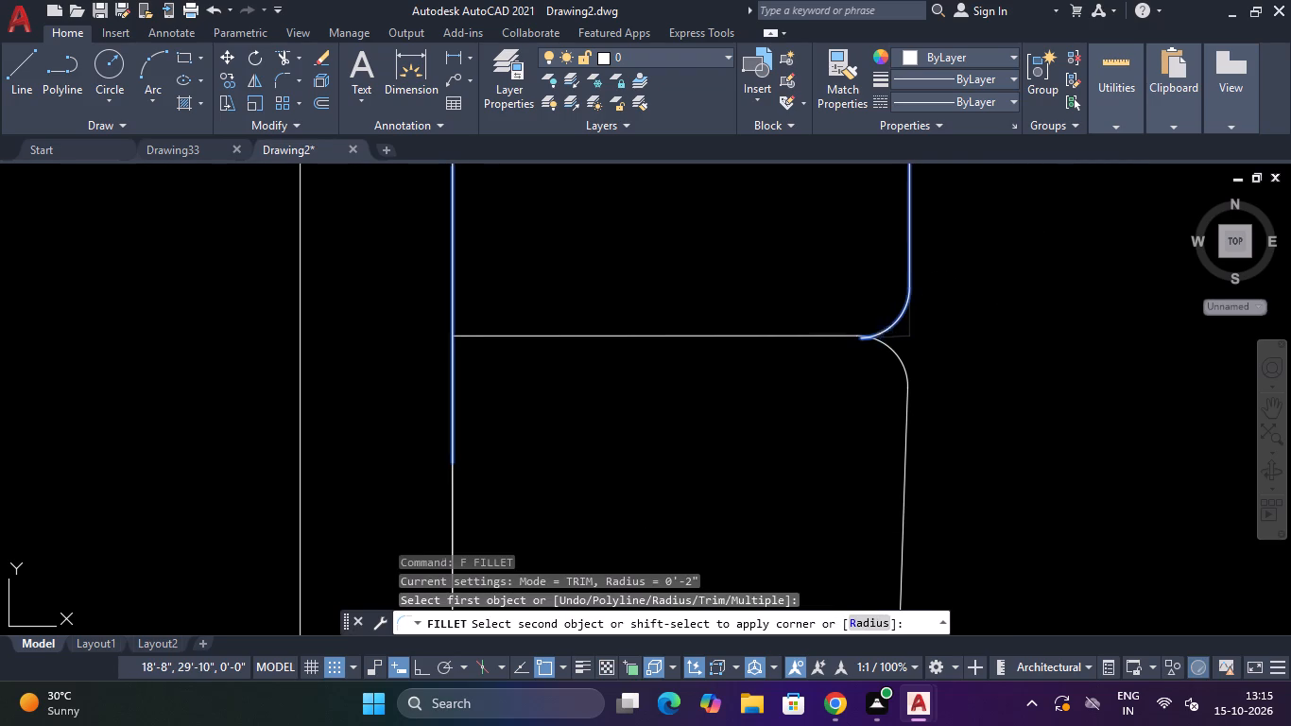
Trim away the overlapping arc and leftover line pieces where the two lowest seats' rounded corners meet.
scroll(869, 353, "up", 4)
scroll(829, 240, "up", 3)
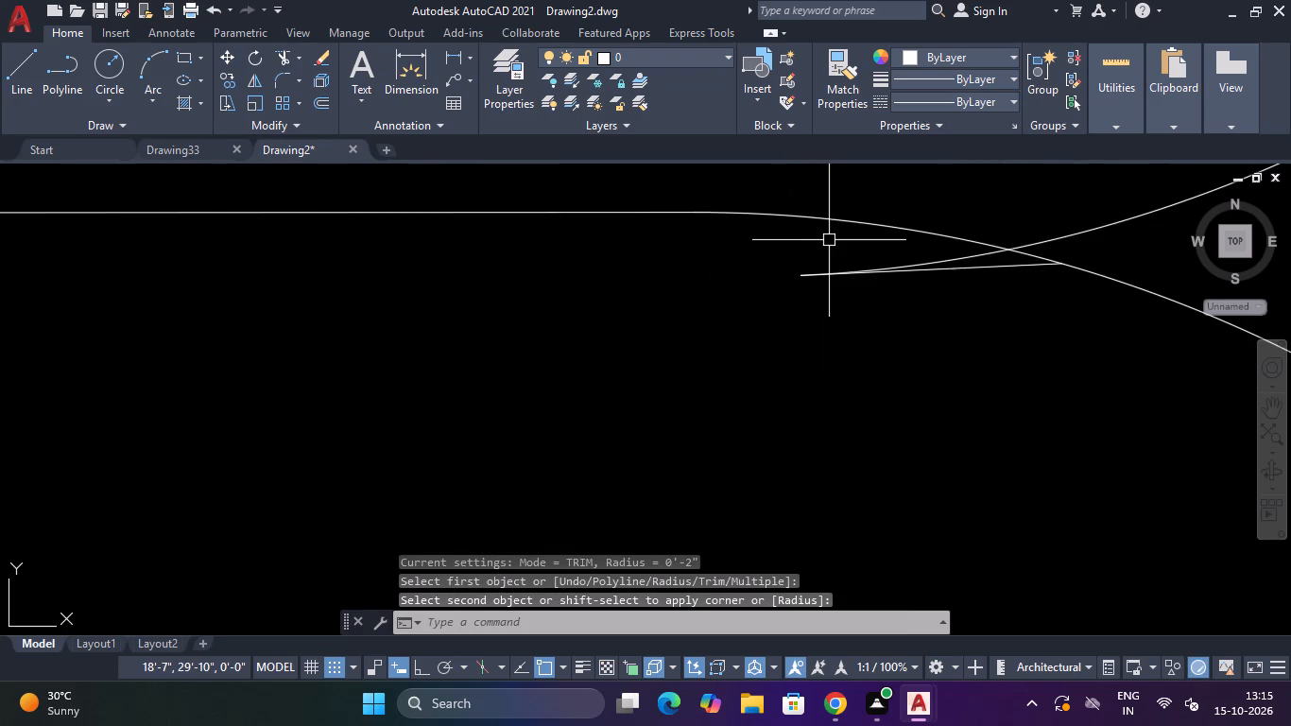
key("Escape")
key("t")
key("r")
key("space")
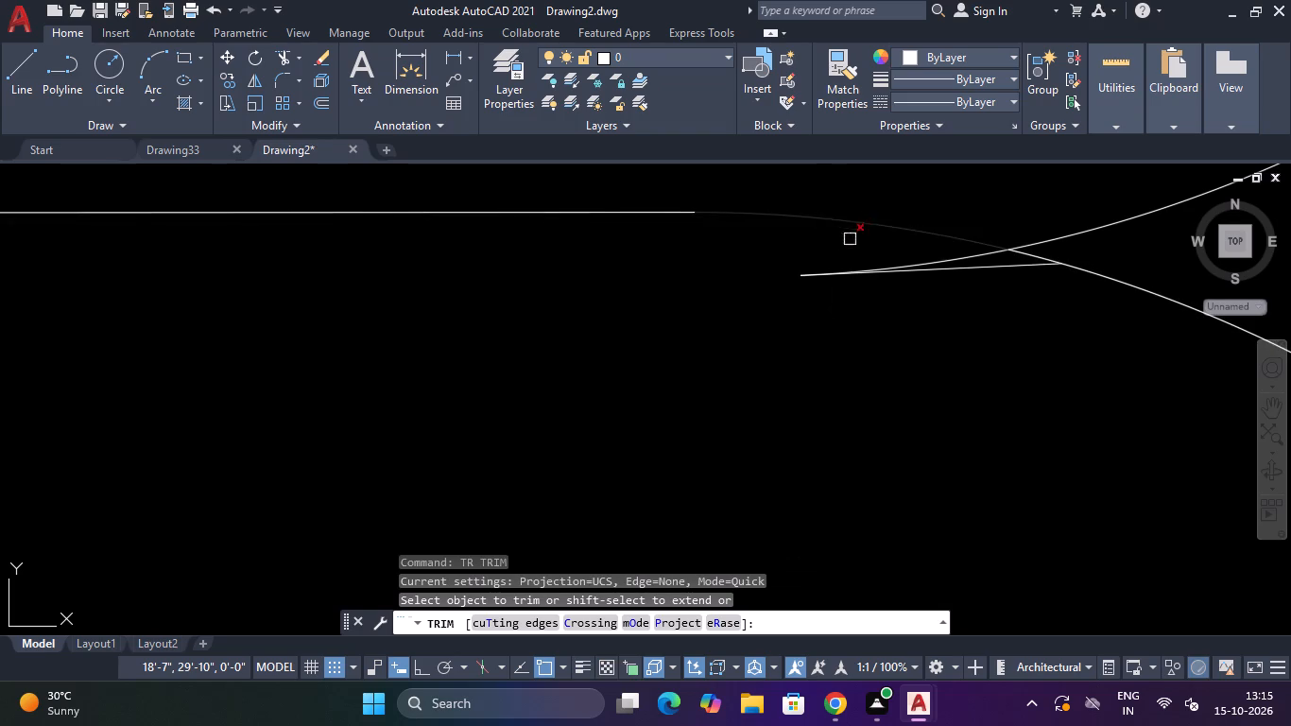
left_click(844, 242)
left_click(900, 277)
scroll(921, 265, "down", 8)
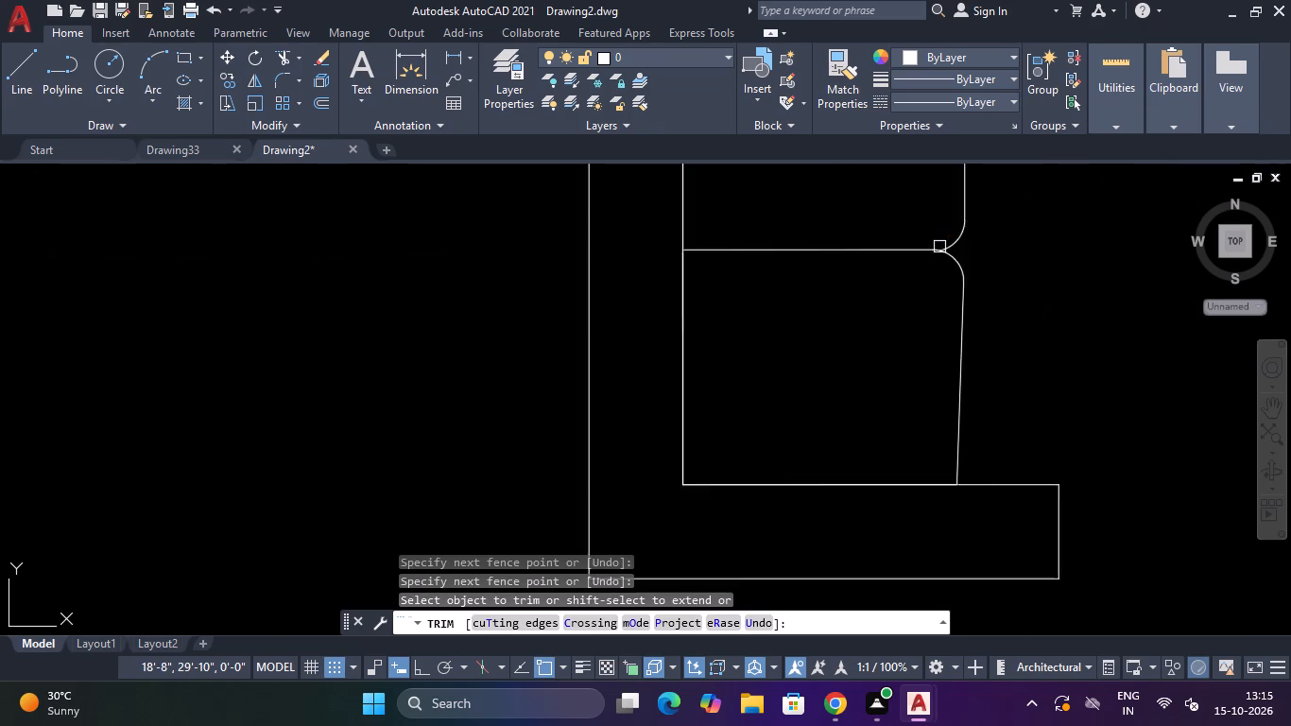
scroll(939, 247, "down", 5)
scroll(970, 269, "up", 4)
key("Escape")
Fillet both right-hand corners of the seating frame's bottom arm with a 2" radius.
key("f")
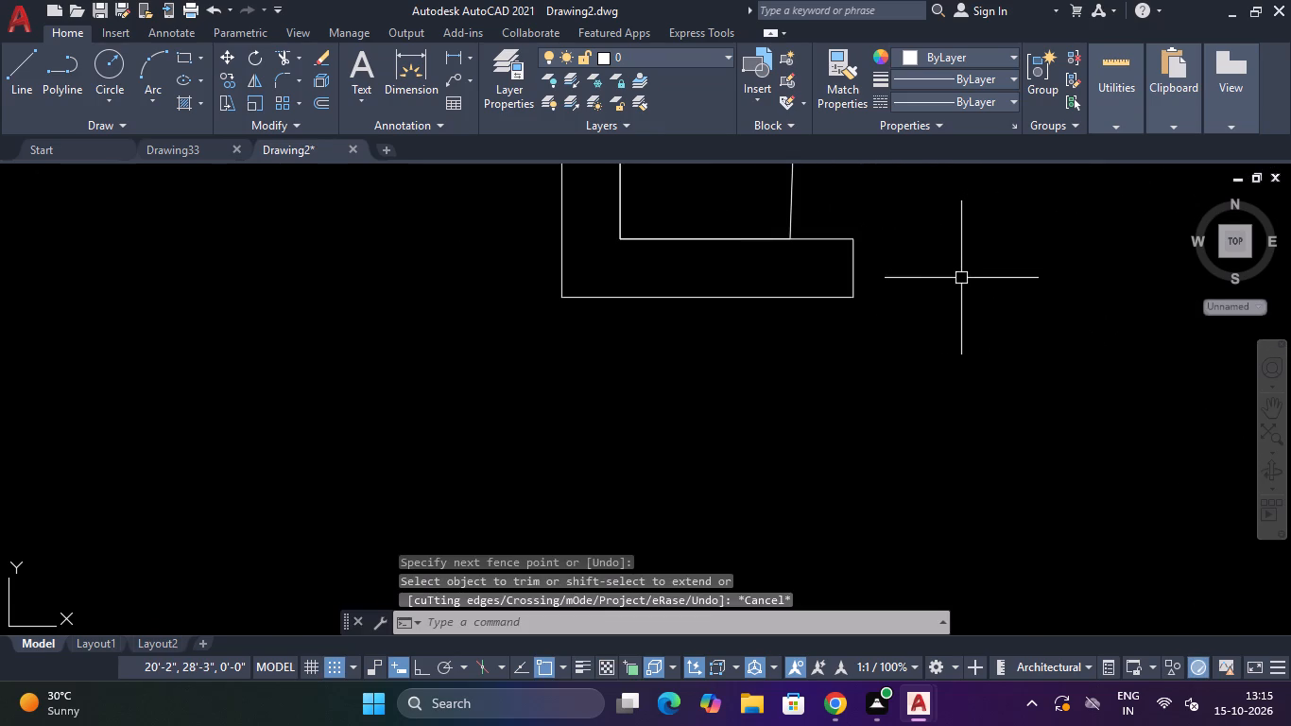
key("space")
scroll(841, 242, "up", 2)
left_click(838, 233)
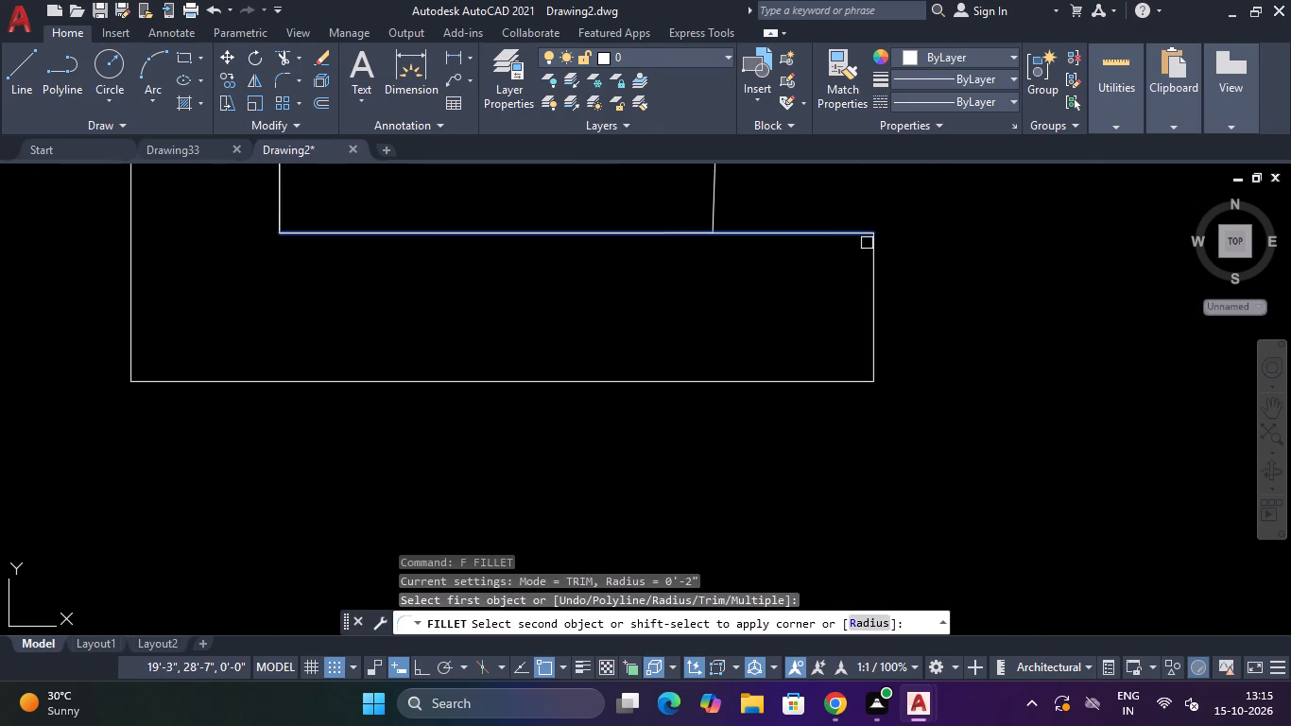
left_click(874, 265)
key("space")
left_click(825, 381)
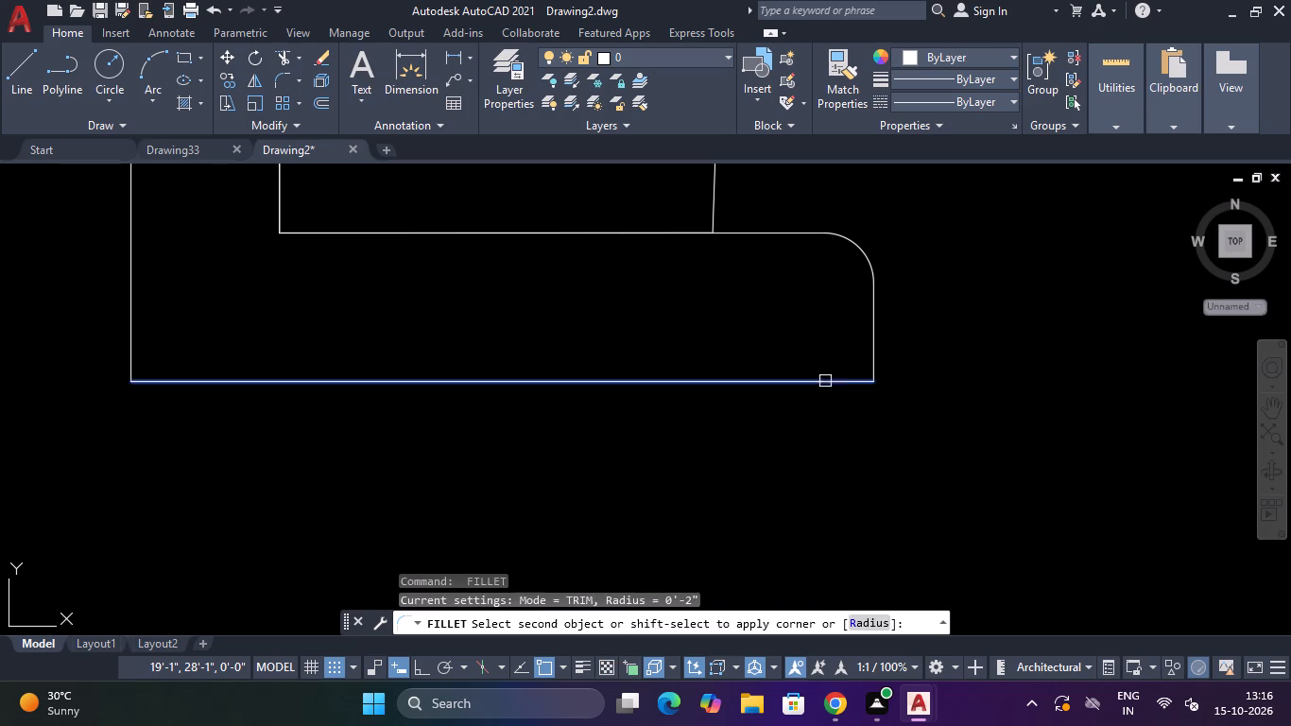
left_click(871, 322)
scroll(854, 338, "down", 5)
Fillet the seating frame's outer lower-left corner and the inner corner at the lowest seat with a 2" radius.
key("space")
scroll(769, 342, "up", 3)
left_click(817, 309)
left_click(843, 354)
key("space")
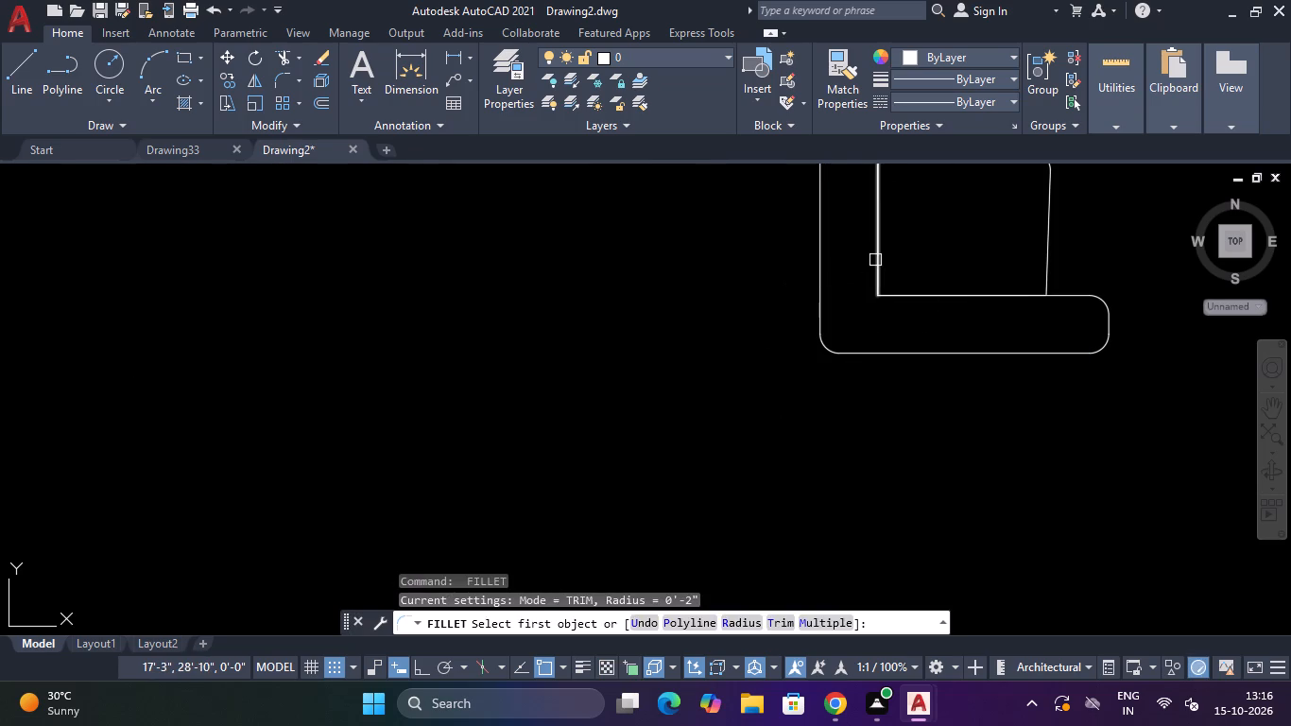
left_click(877, 259)
left_click(902, 299)
Fillet the seating frame's upper-right corner and the lower-right corner of the top row's right seat with a 2" radius.
scroll(905, 289, "down", 4)
scroll(893, 275, "up", 1)
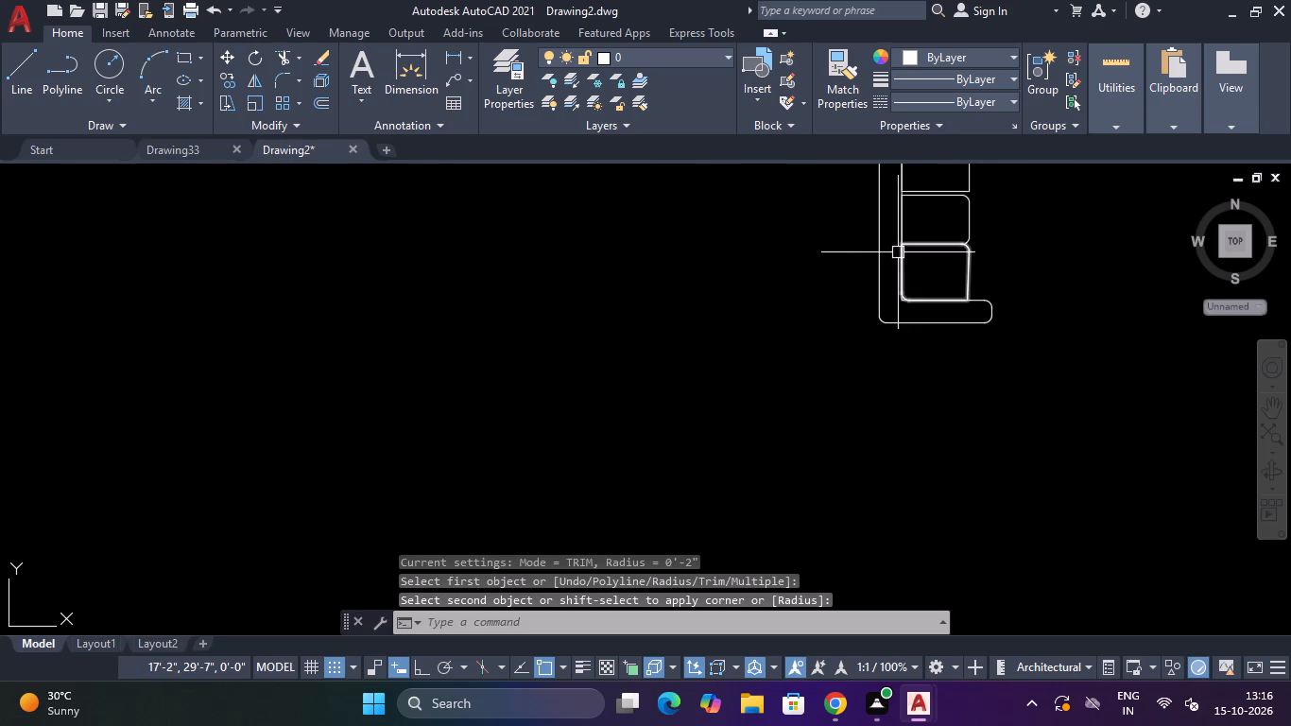
scroll(901, 244, "down", 2)
scroll(918, 184, "up", 1)
scroll(918, 184, "down", 5)
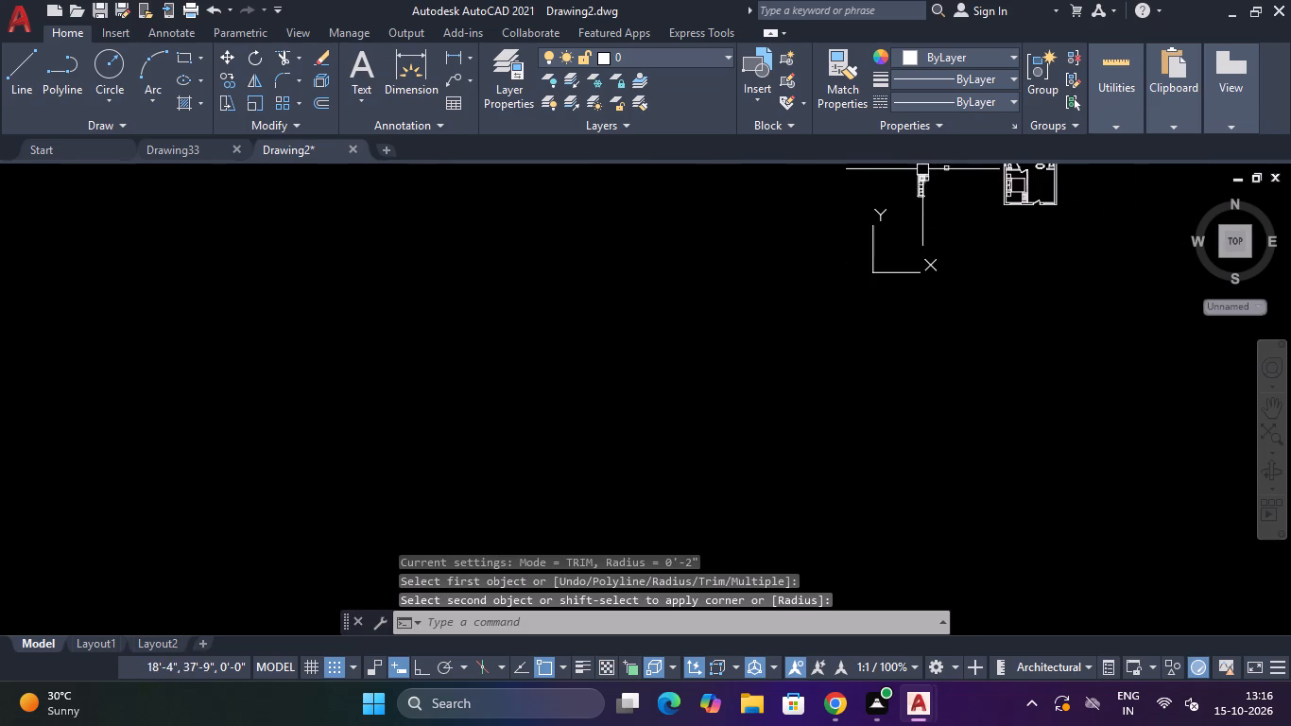
scroll(933, 162, "up", 11)
key("space")
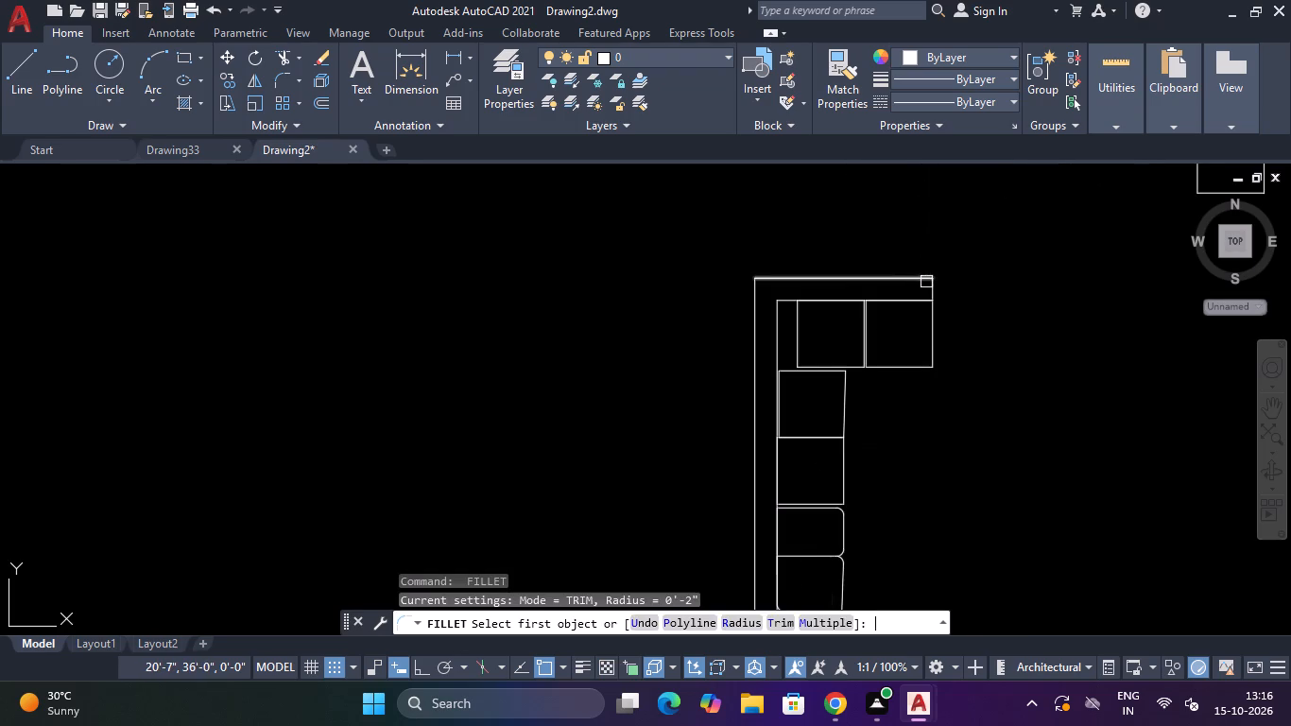
scroll(924, 275, "up", 3)
left_click(919, 283)
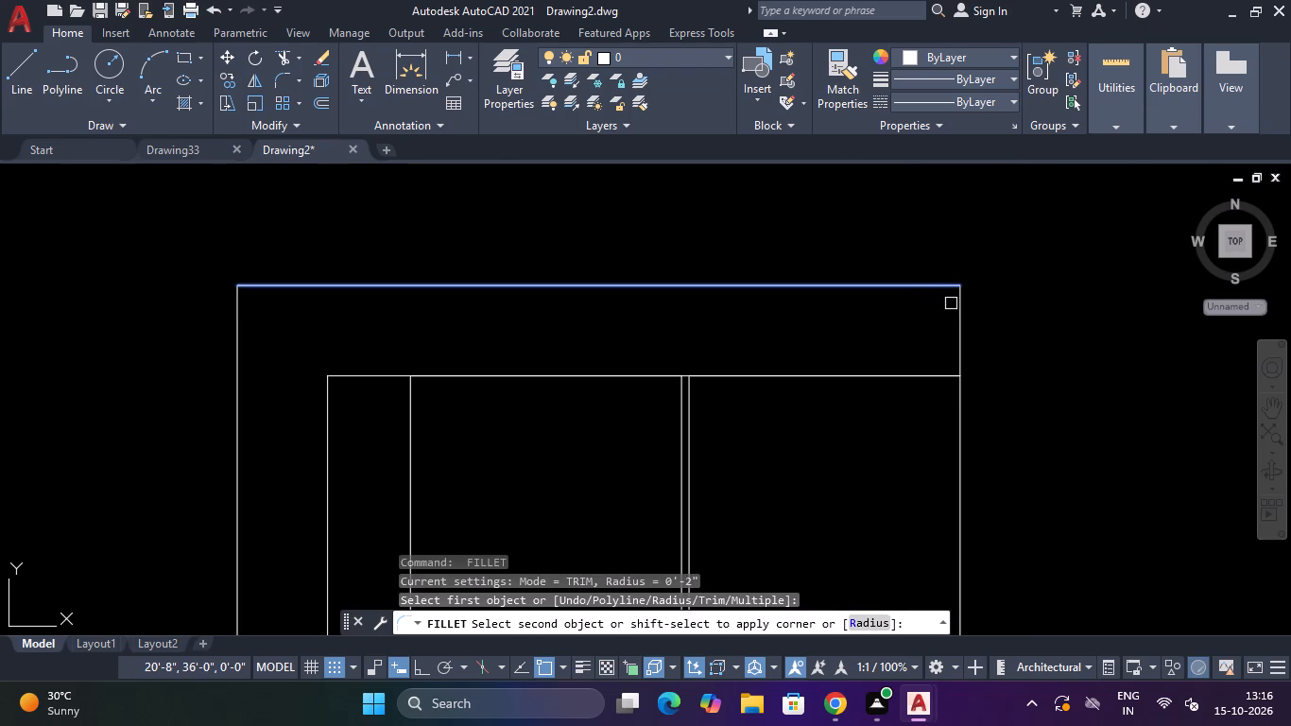
left_click(956, 306)
key("space")
scroll(955, 351, "down", 5)
scroll(955, 388, "up", 2)
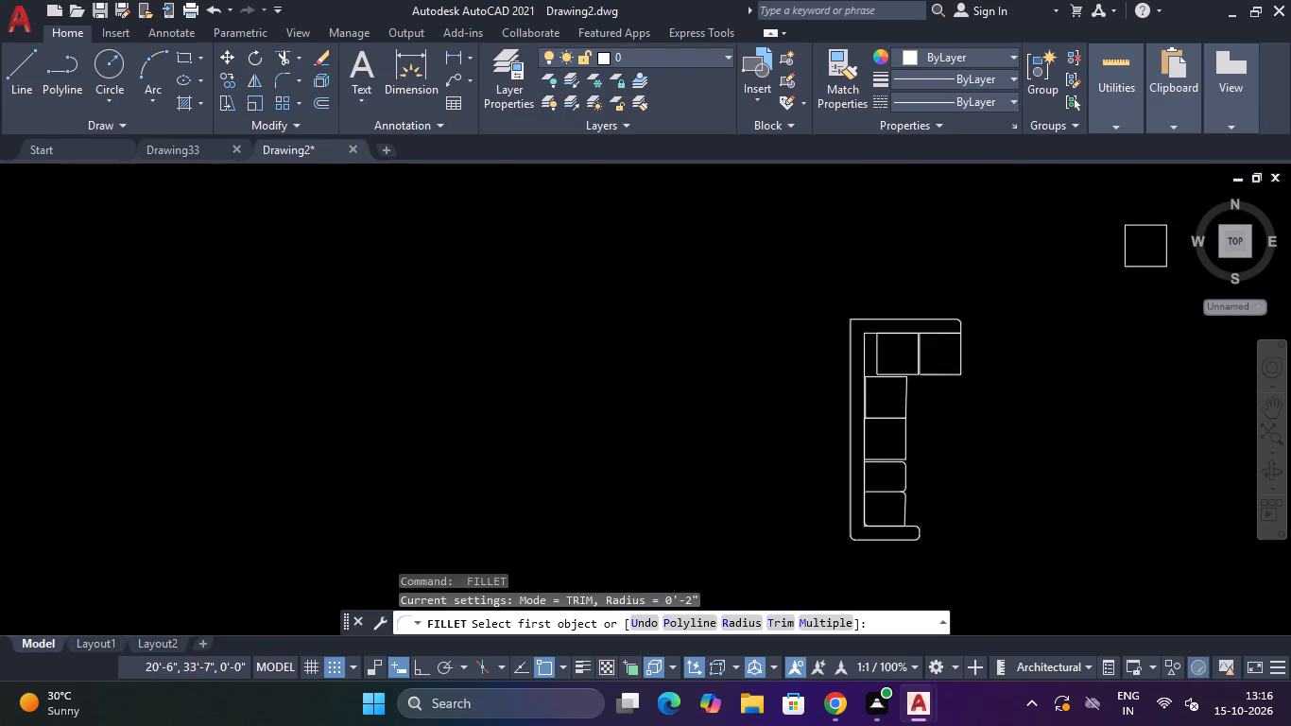
scroll(955, 388, "up", 2)
left_click(979, 312)
left_click(958, 326)
Fillet the outer and inner upper-left corners of the seating frame with a 2" radius.
scroll(958, 326, "down", 5)
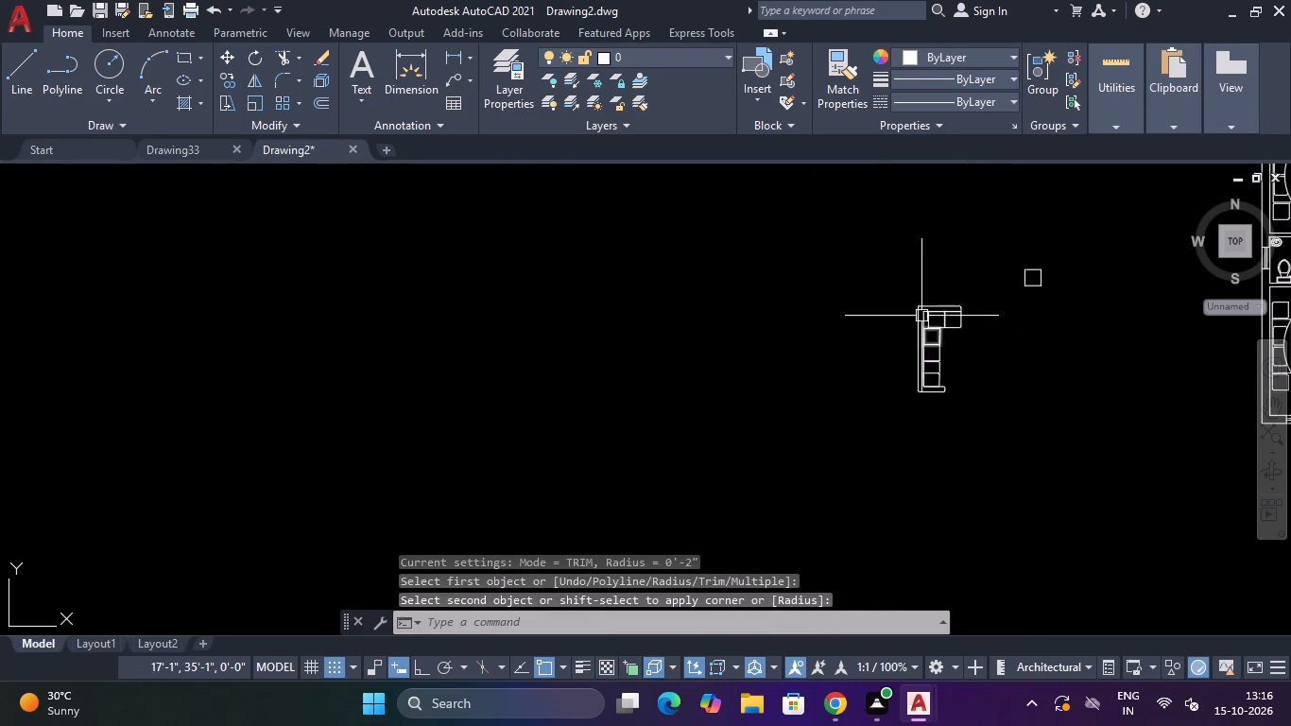
scroll(916, 307, "up", 4)
key("space")
left_click(951, 289)
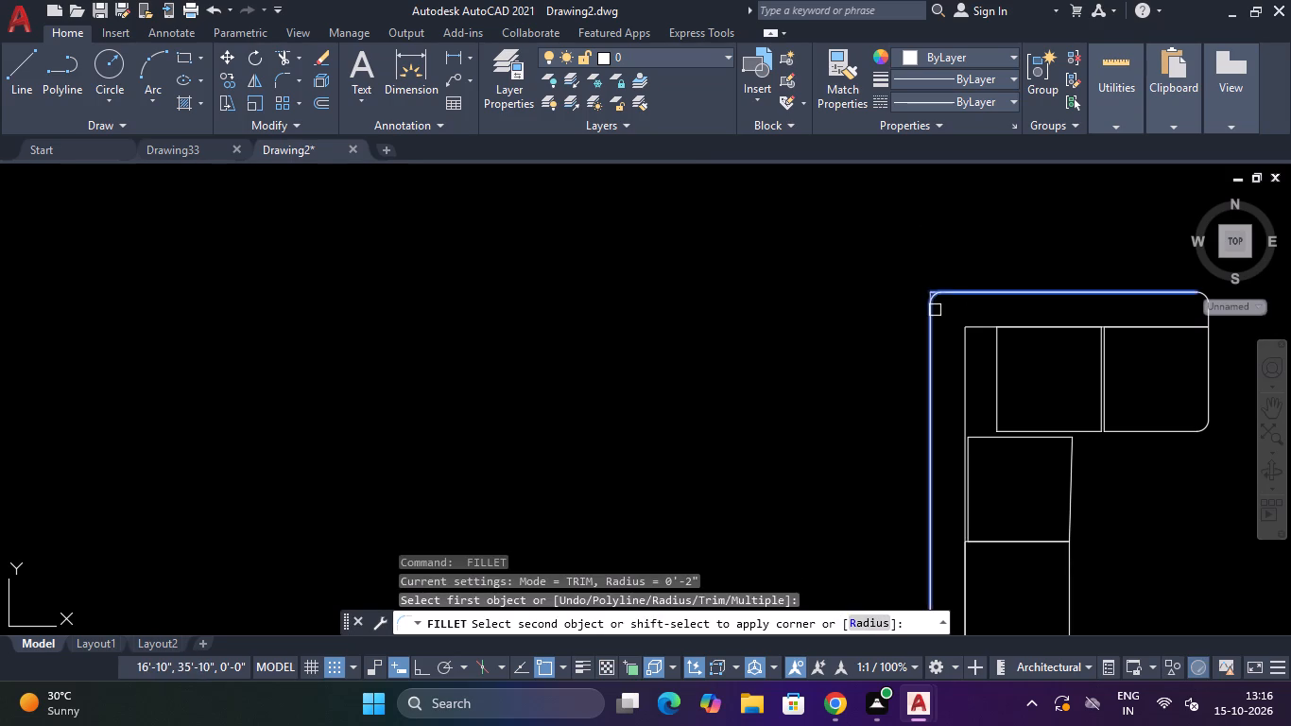
left_click(935, 310)
scroll(957, 306, "down", 2)
scroll(964, 312, "up", 5)
key("space")
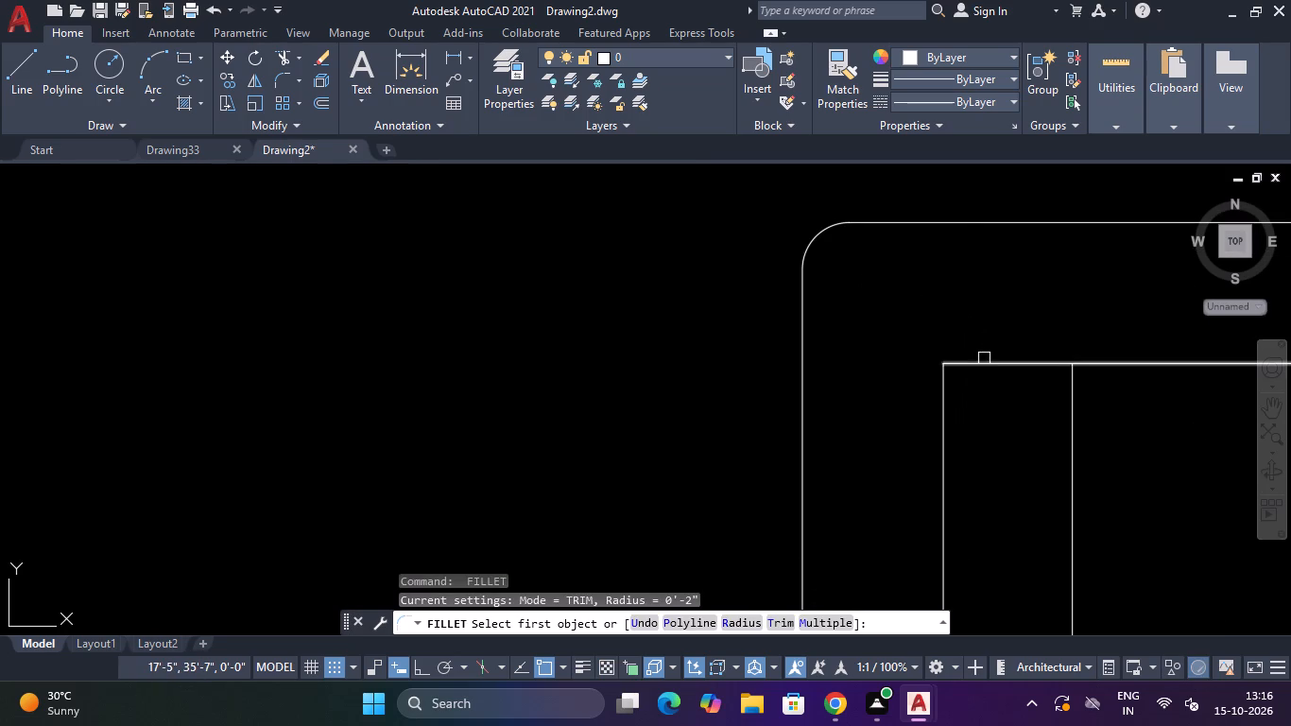
left_click(985, 361)
left_click(949, 391)
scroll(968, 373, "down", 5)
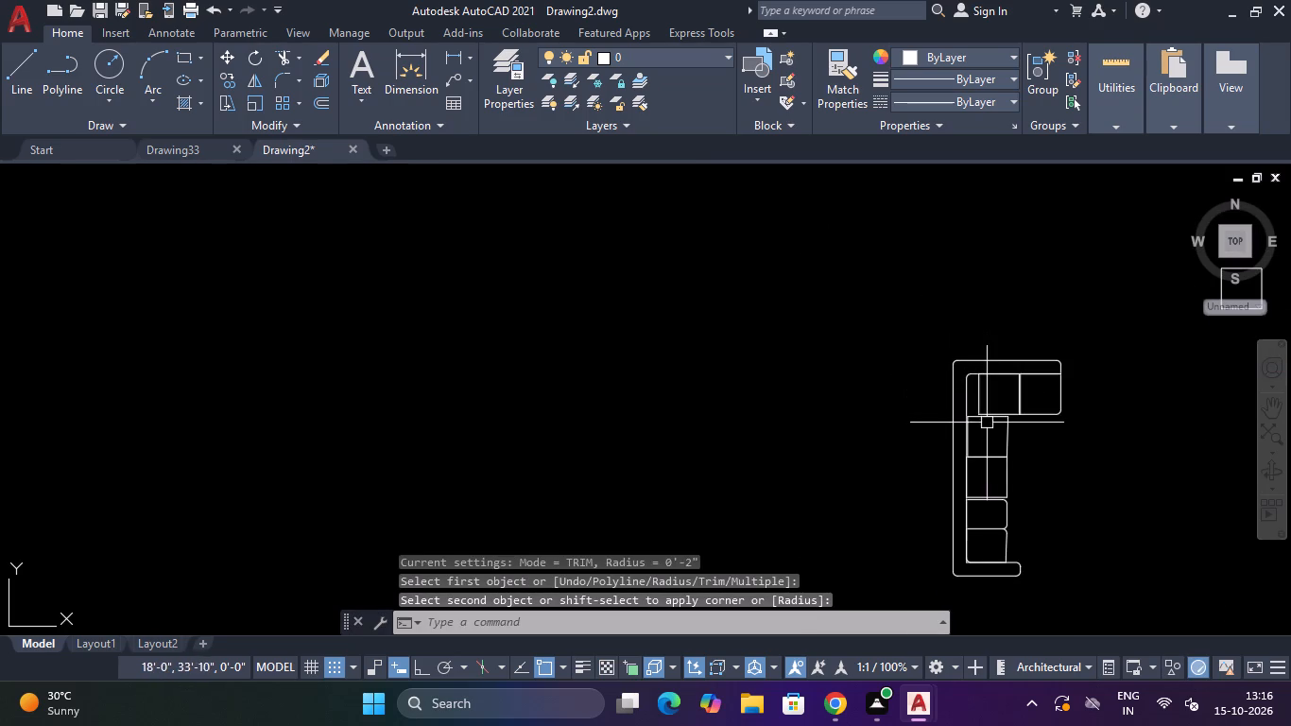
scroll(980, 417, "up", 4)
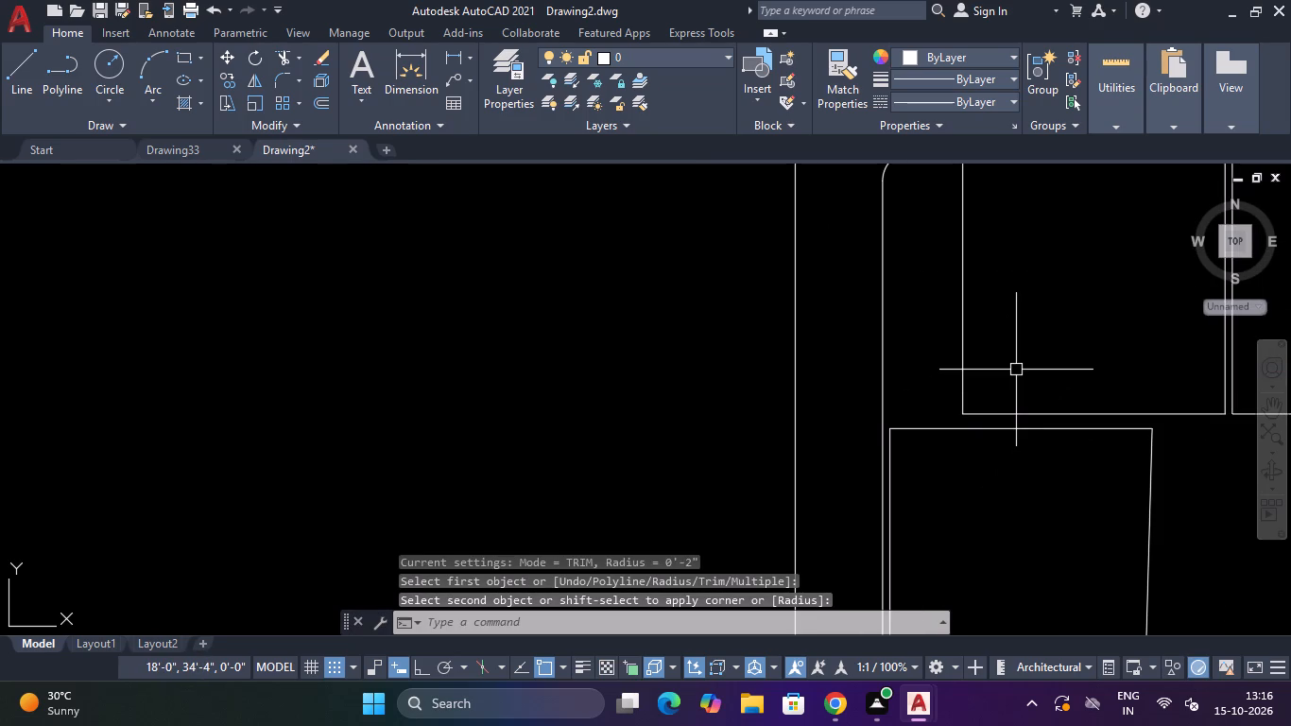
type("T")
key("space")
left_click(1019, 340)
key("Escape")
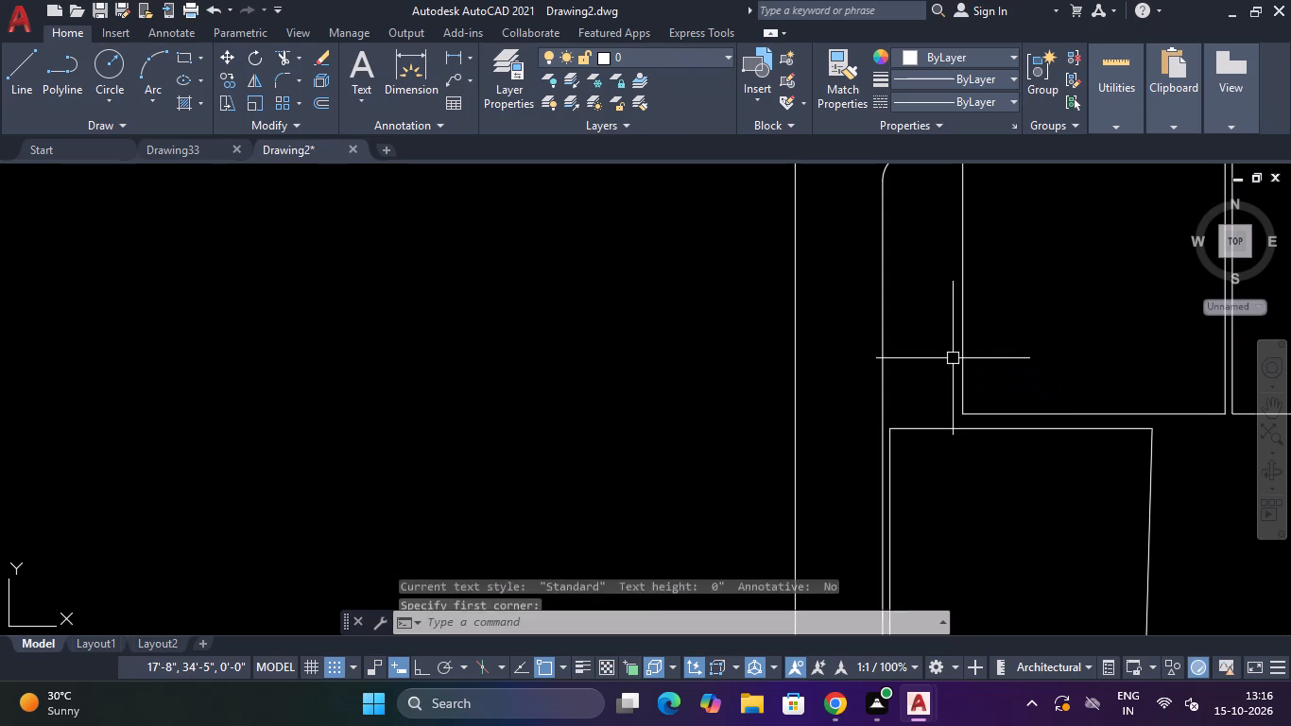
Trim away the left and bottom edges of the top row's left seat.
type("TR")
key("space")
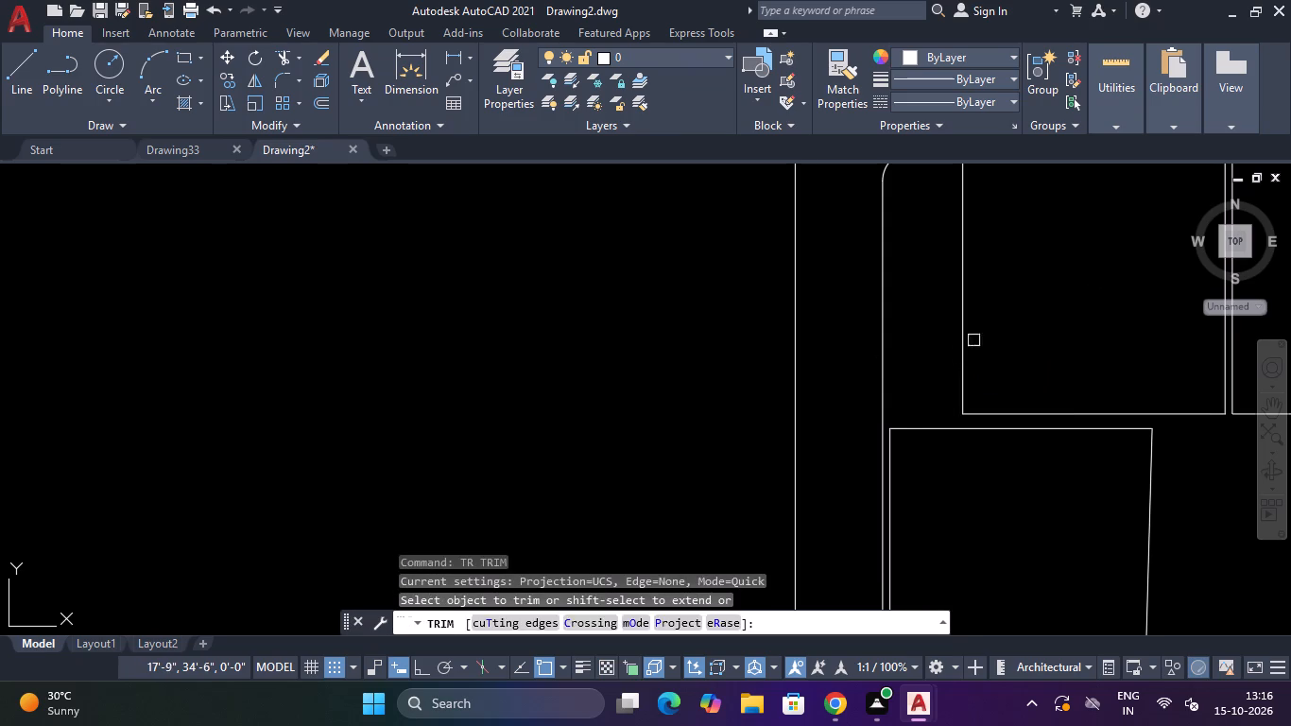
left_click(987, 327)
left_click(942, 347)
left_click_drag(990, 372, 990, 381)
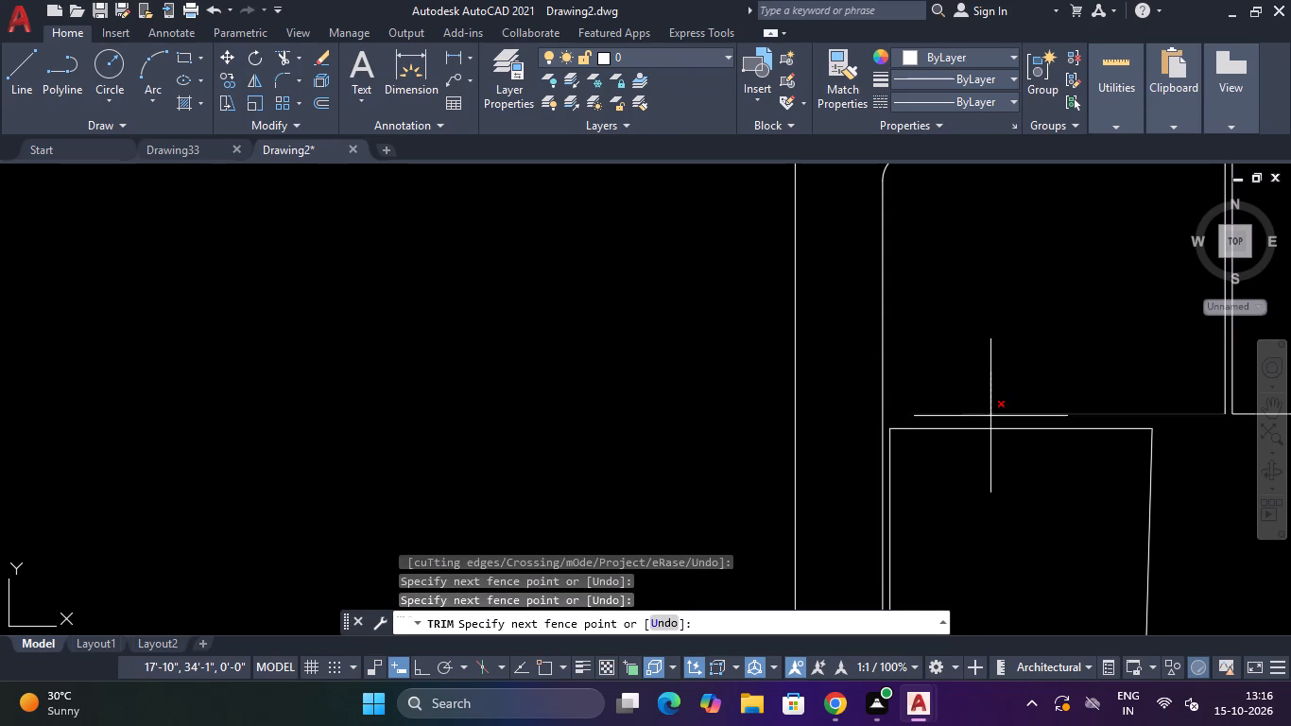
left_click(990, 416)
key("Escape")
key("Escape")
Draw a line from the upper-right corner of the seat below the corner seat across and up, closing the corner seat's lower-right corner.
type("L")
key("space")
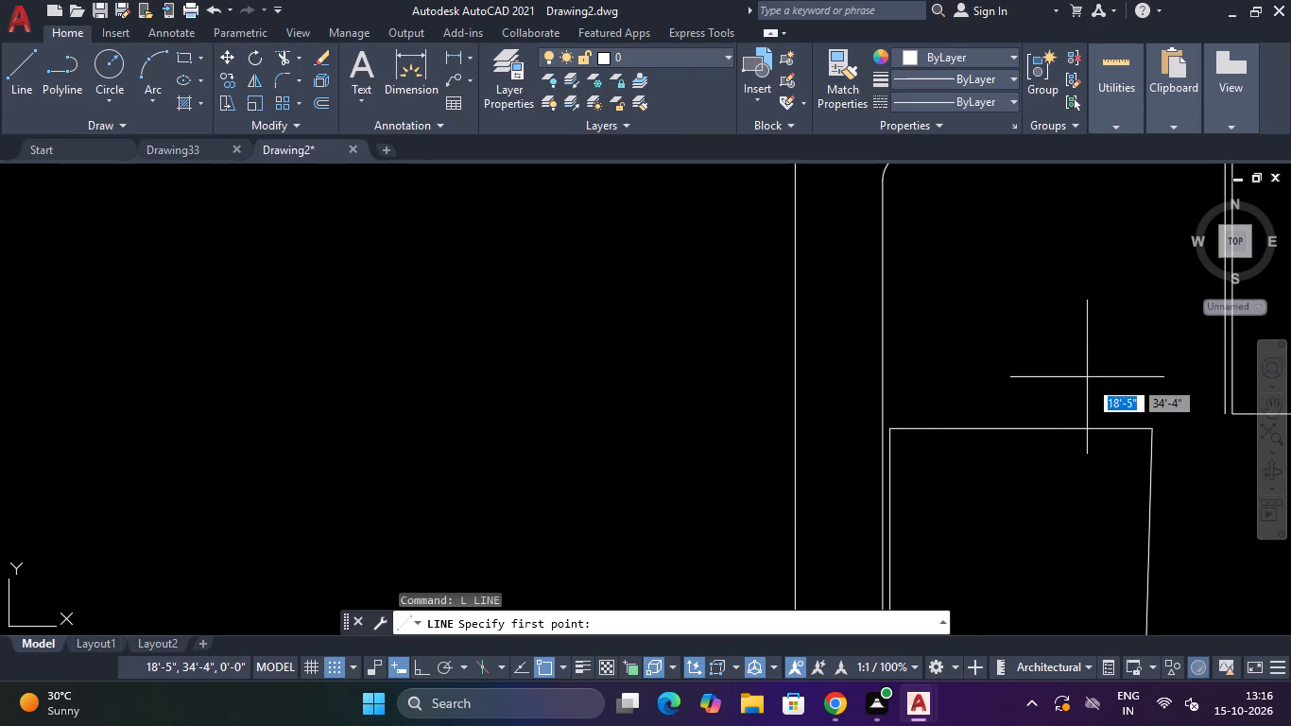
left_click(1150, 426)
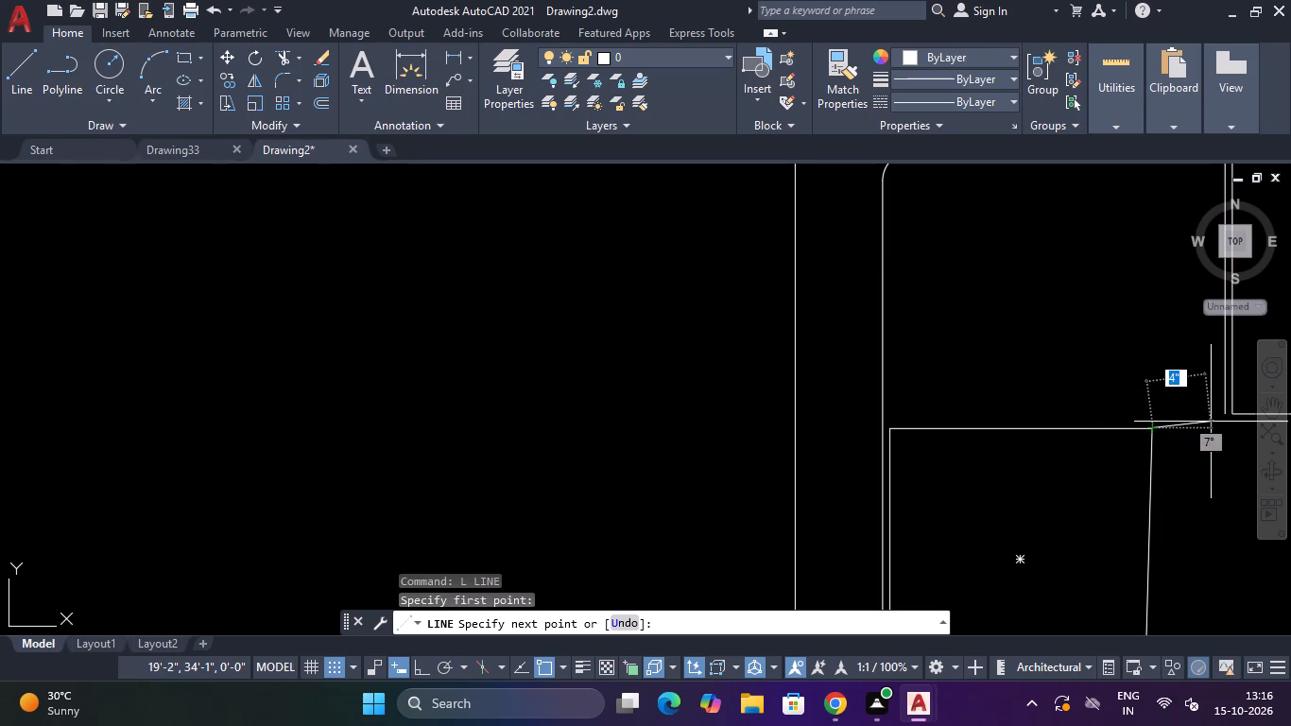
left_click(1226, 428)
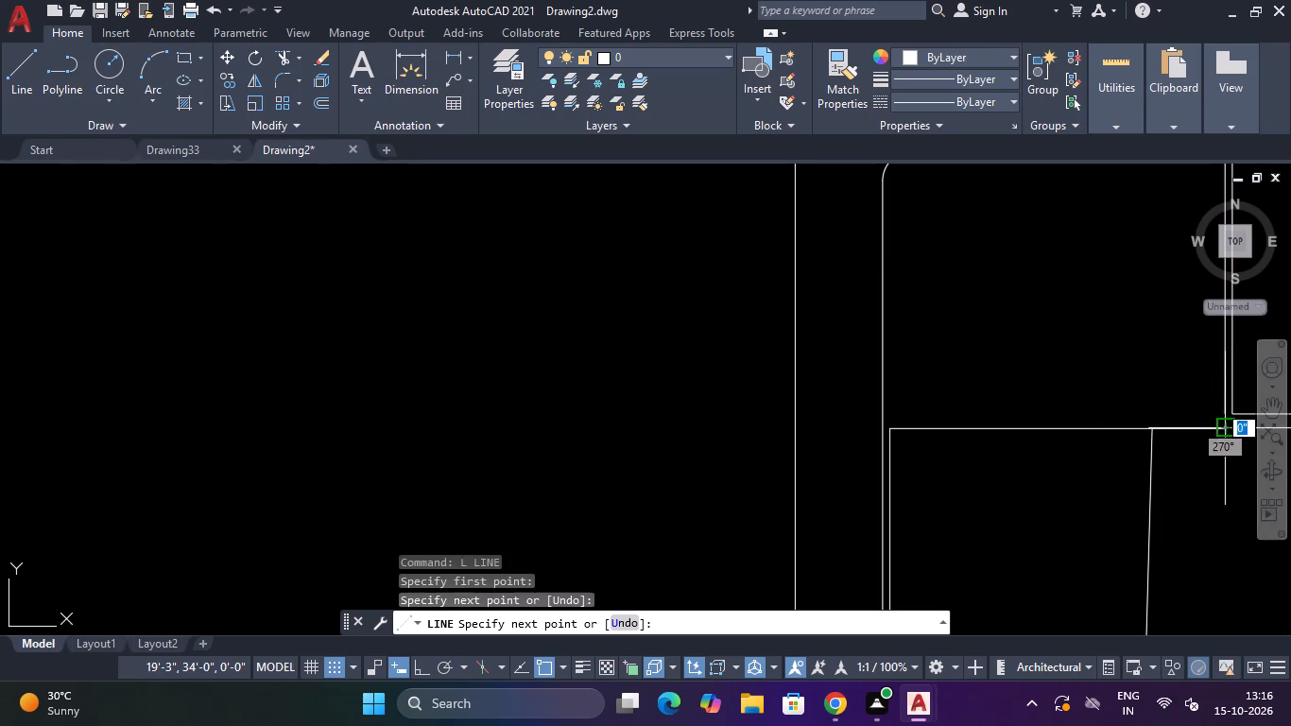
scroll(1221, 416, "up", 4)
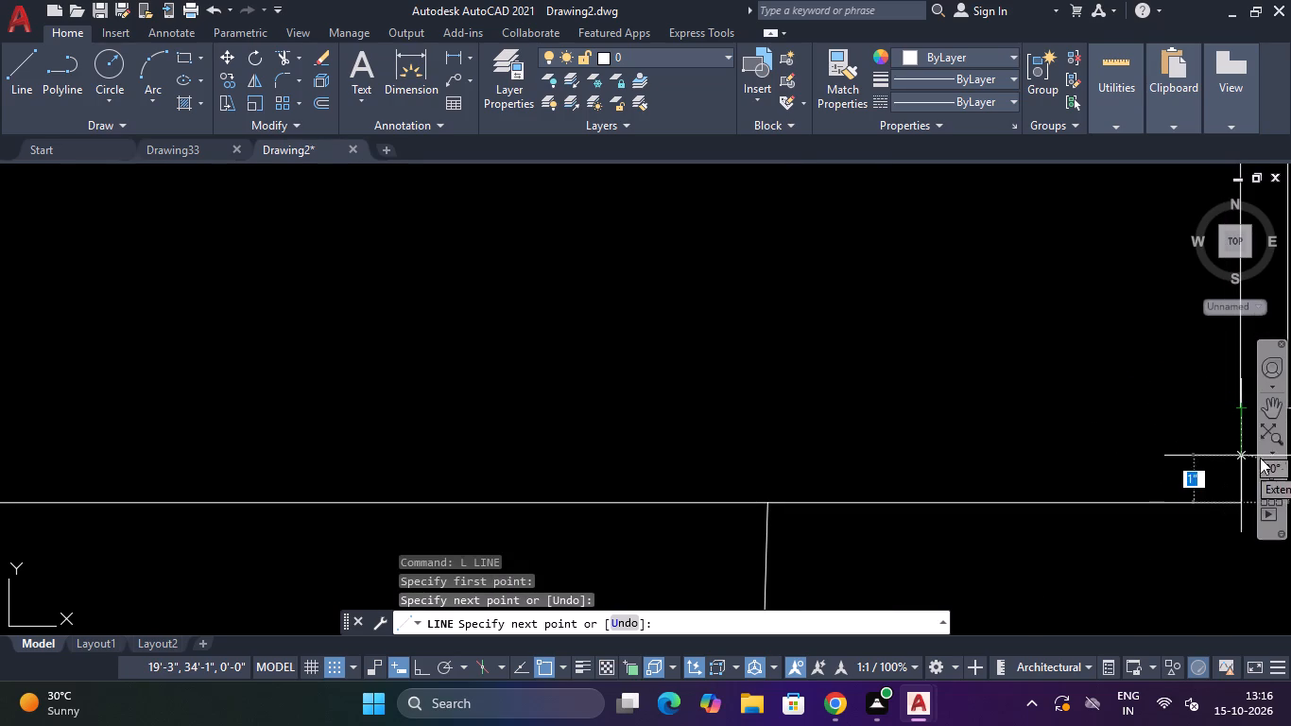
left_click(1247, 407)
key("Escape")
scroll(1247, 407, "down", 4)
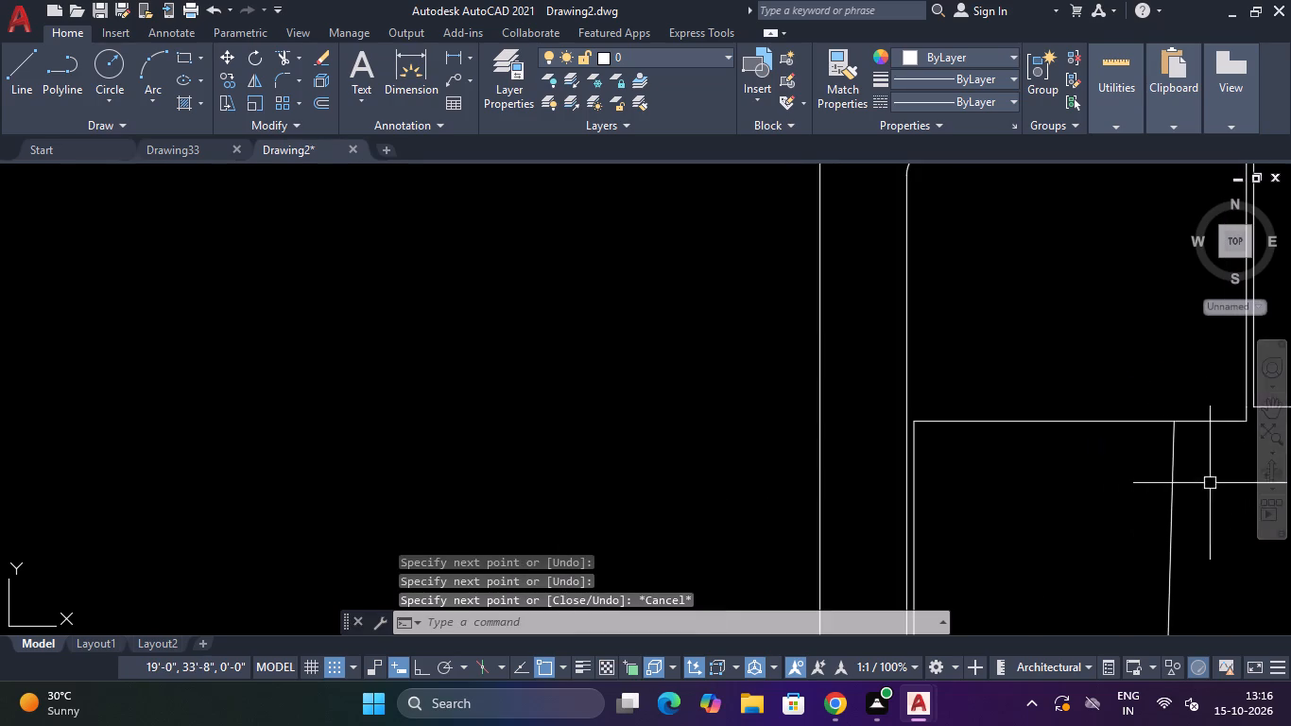
scroll(1270, 401, "down", 6)
scroll(1237, 368, "up", 4)
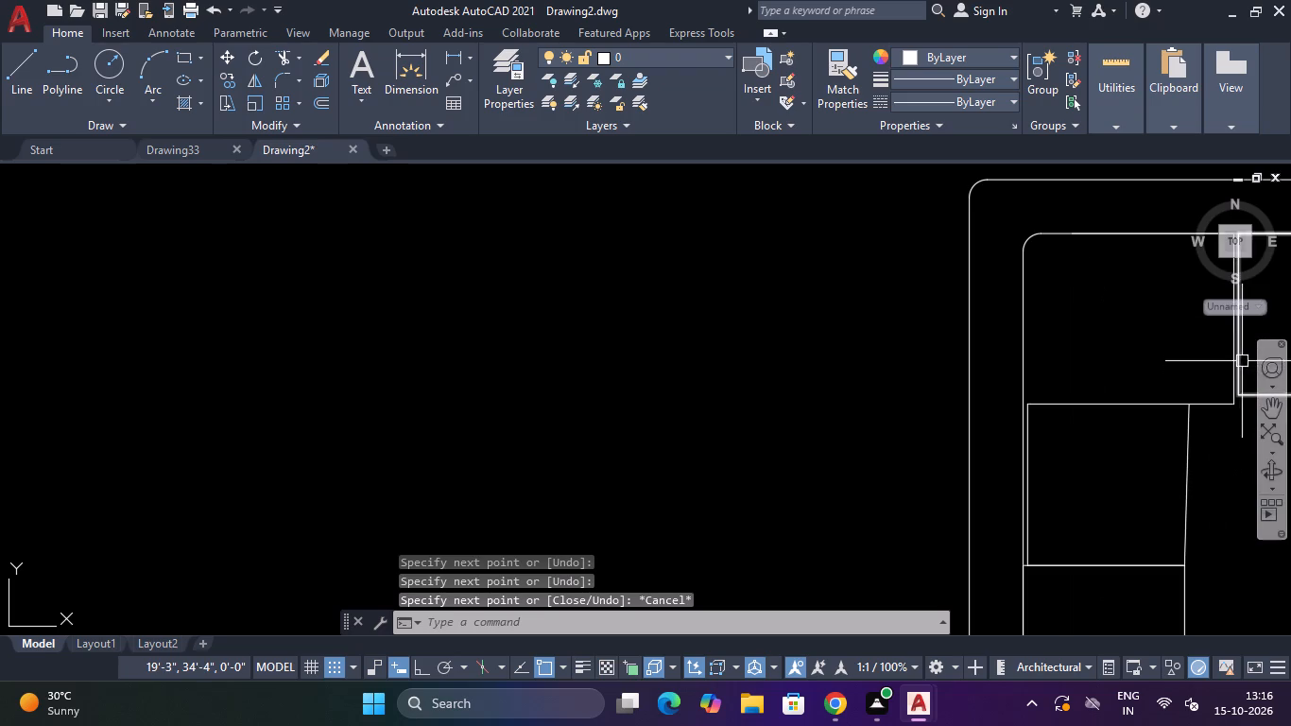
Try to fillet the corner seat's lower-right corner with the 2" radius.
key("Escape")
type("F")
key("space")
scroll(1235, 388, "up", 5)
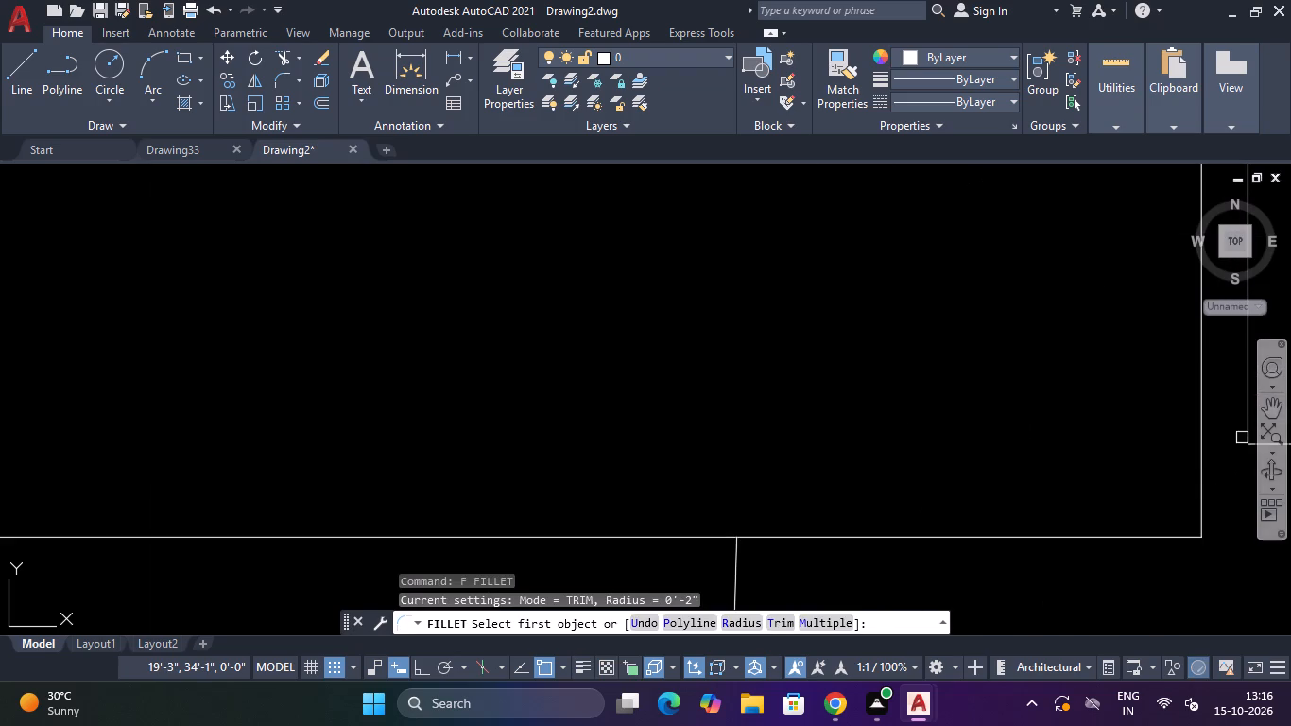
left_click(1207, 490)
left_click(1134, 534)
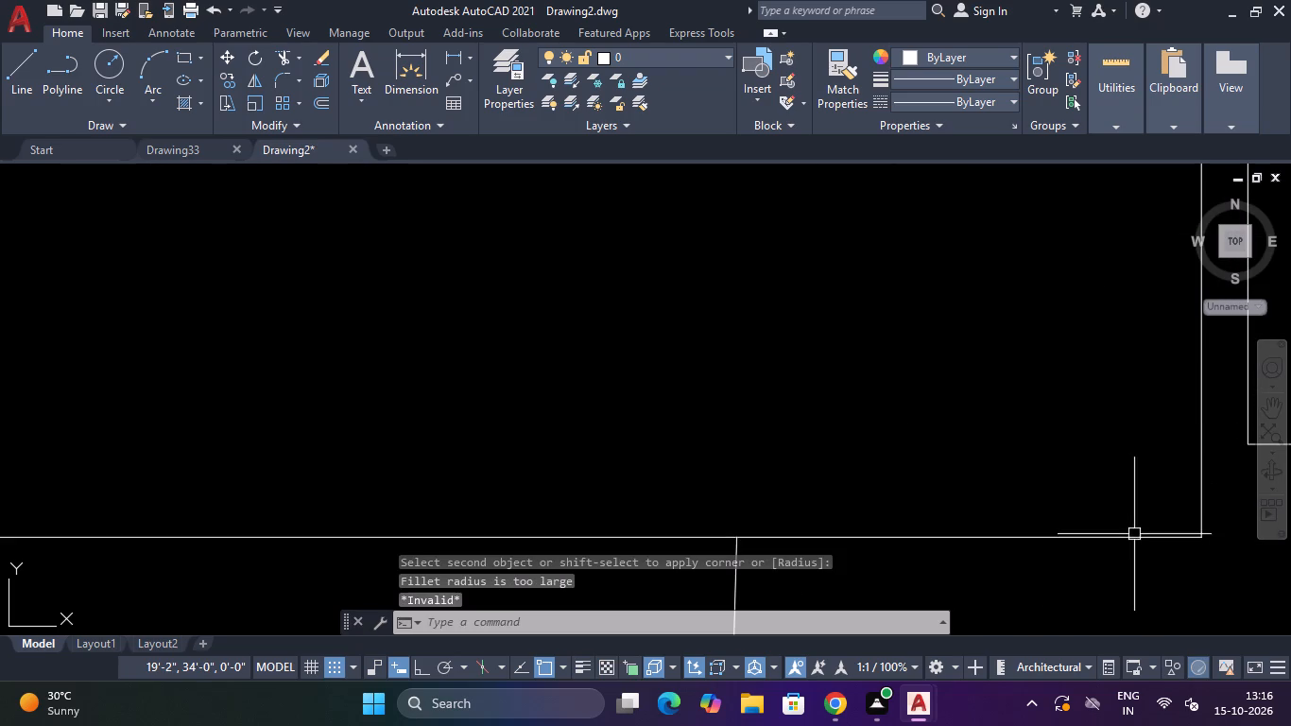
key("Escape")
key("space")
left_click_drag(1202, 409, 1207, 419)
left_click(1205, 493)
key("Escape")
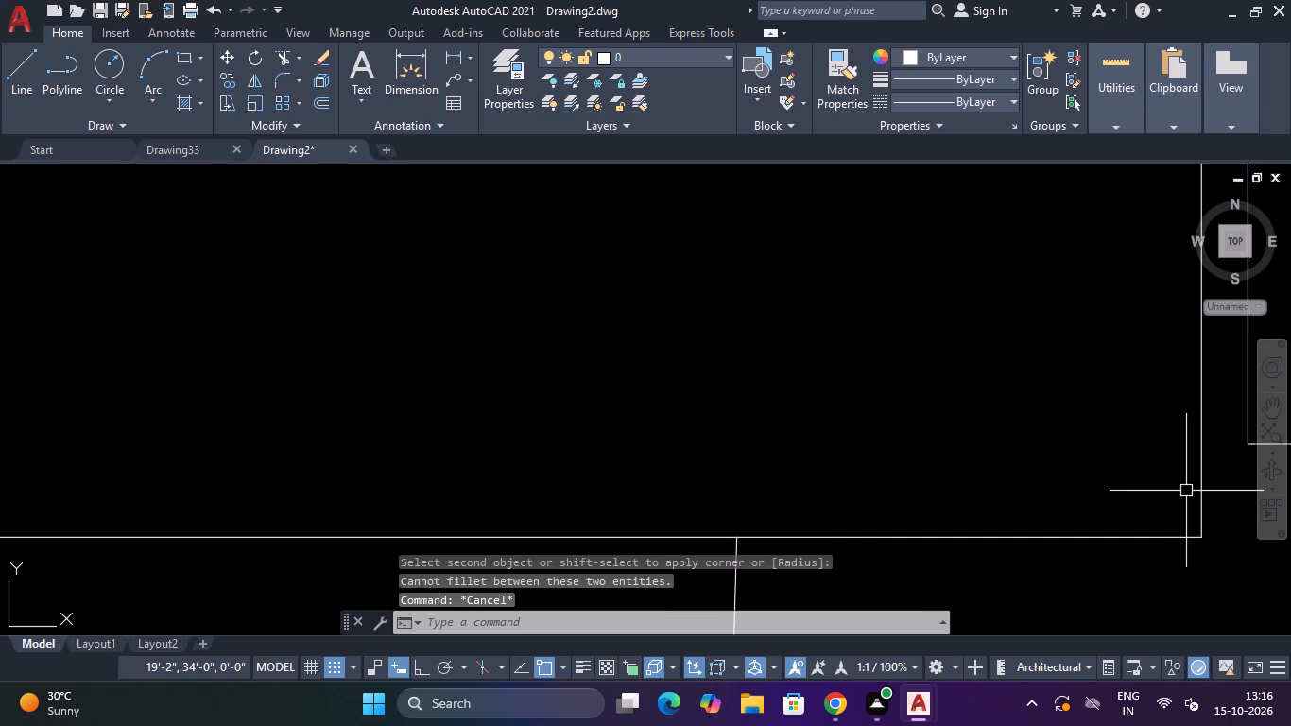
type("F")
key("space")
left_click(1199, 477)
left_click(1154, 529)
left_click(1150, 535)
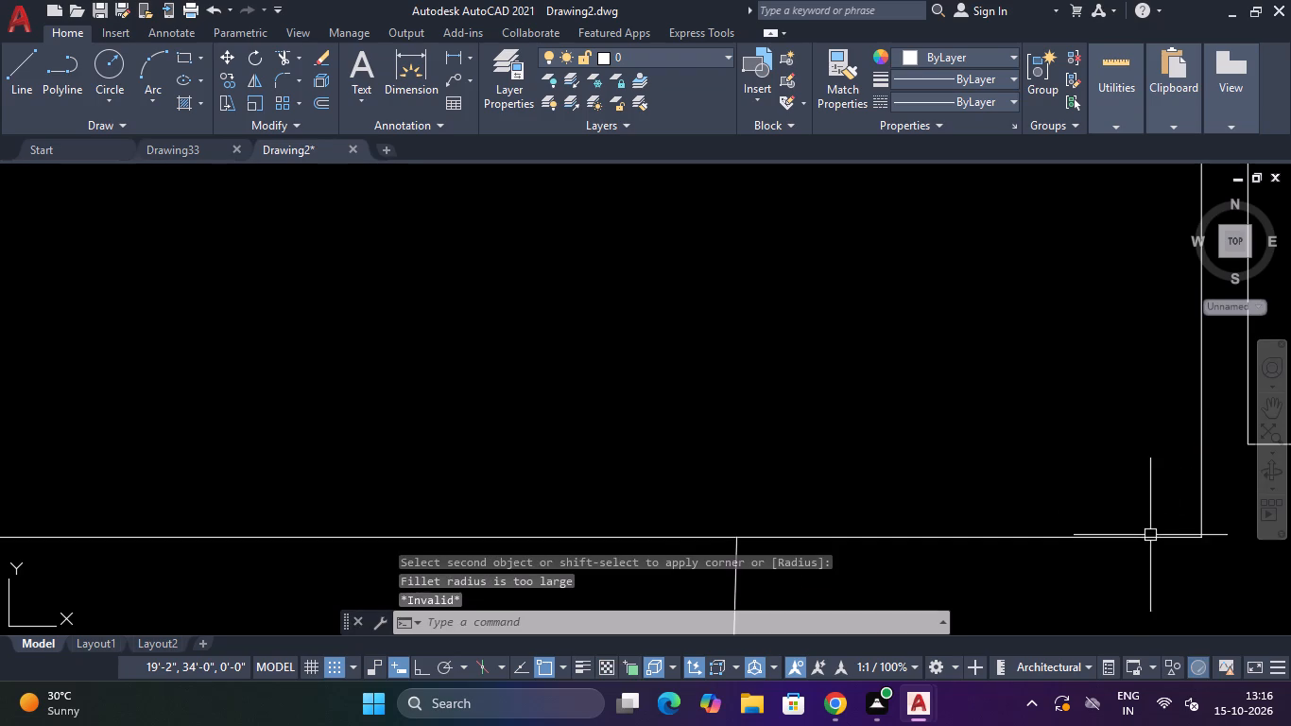
Move the whole C-shaped seating into the living area of the floor plan, beside the lower bedroom's wall.
scroll(1172, 478, "down", 13)
scroll(1191, 490, "up", 4)
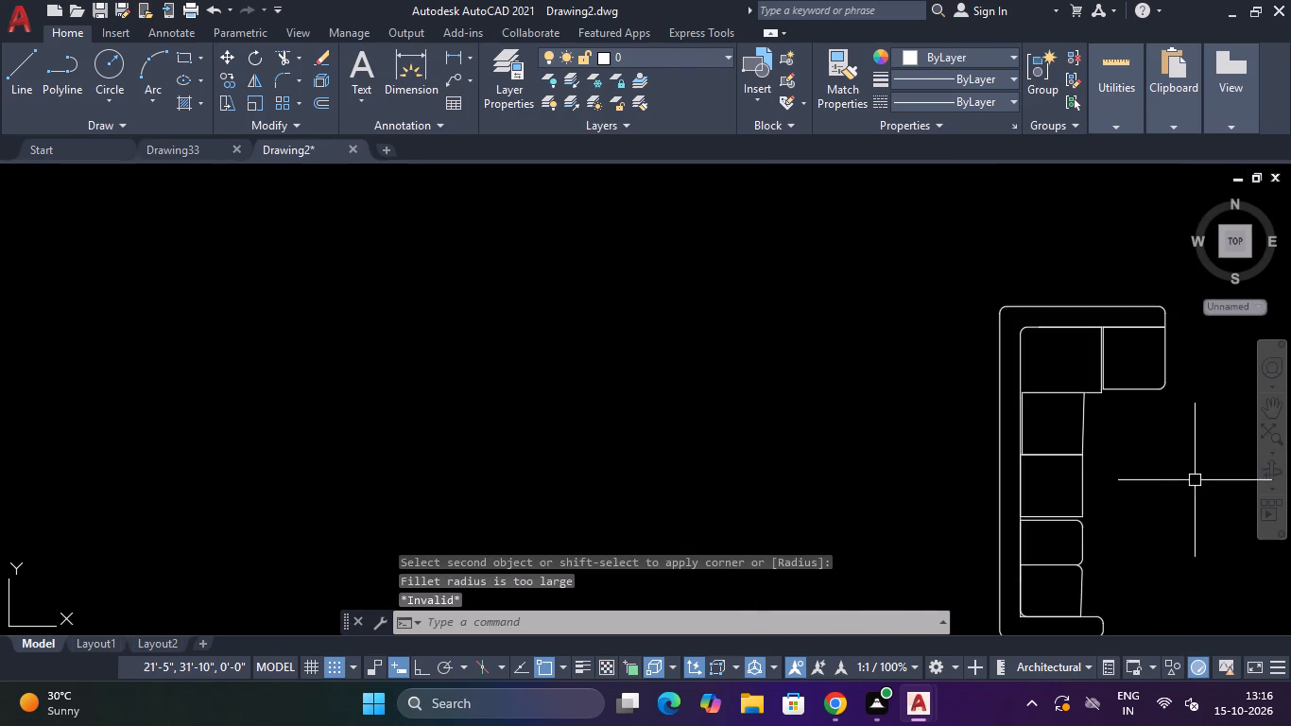
scroll(1196, 475, "down", 6)
scroll(1187, 470, "up", 3)
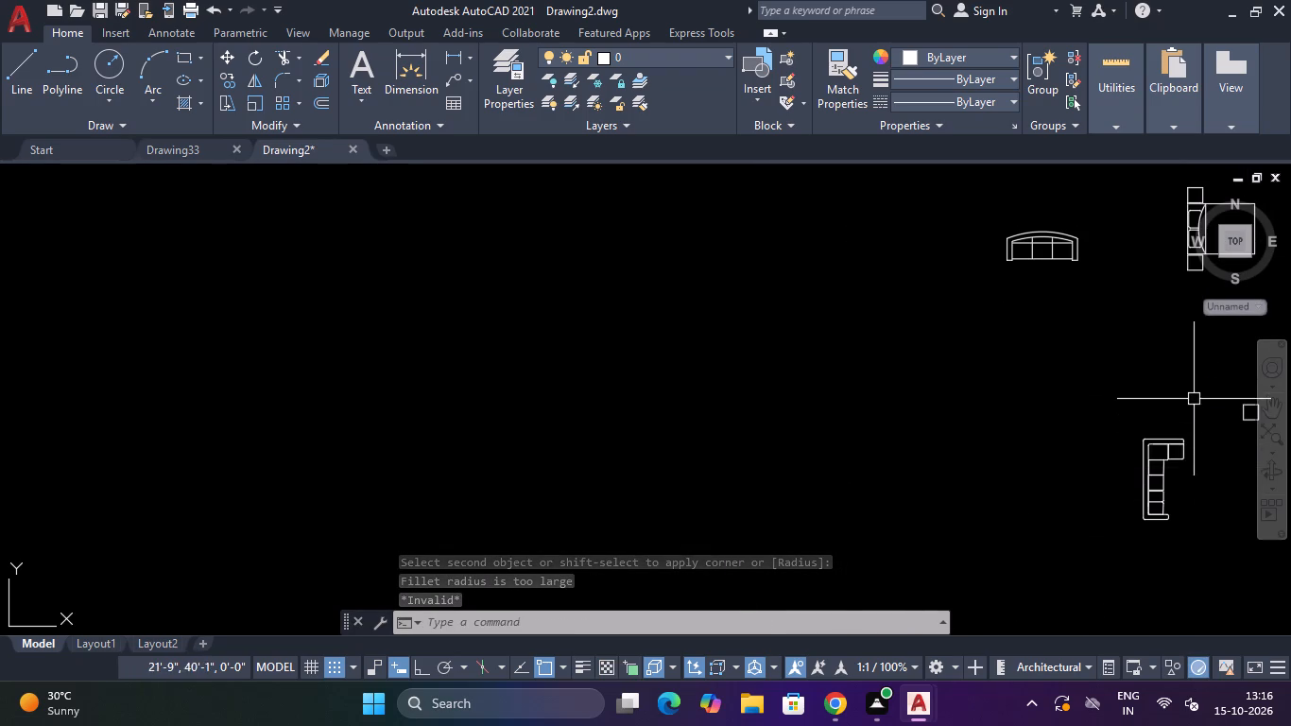
left_click(1194, 399)
left_click(1097, 553)
type("M")
key("space")
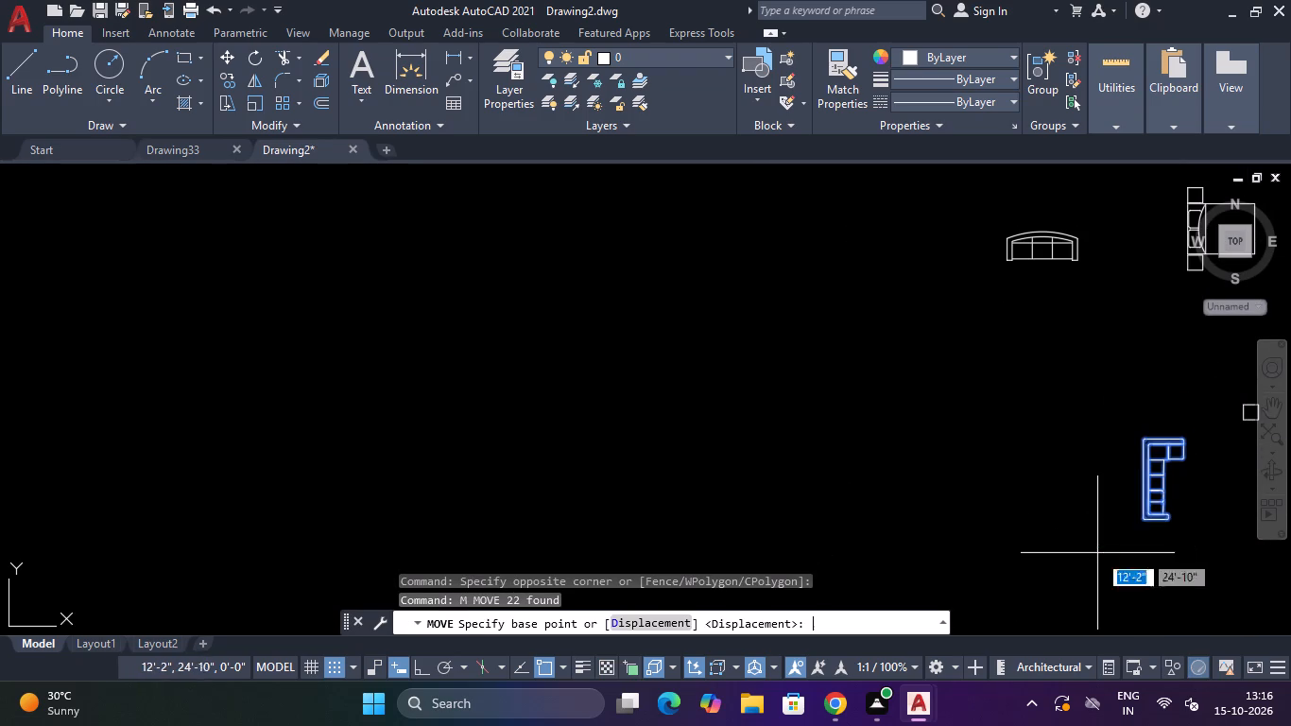
left_click(1150, 481)
scroll(1169, 481, "down", 4)
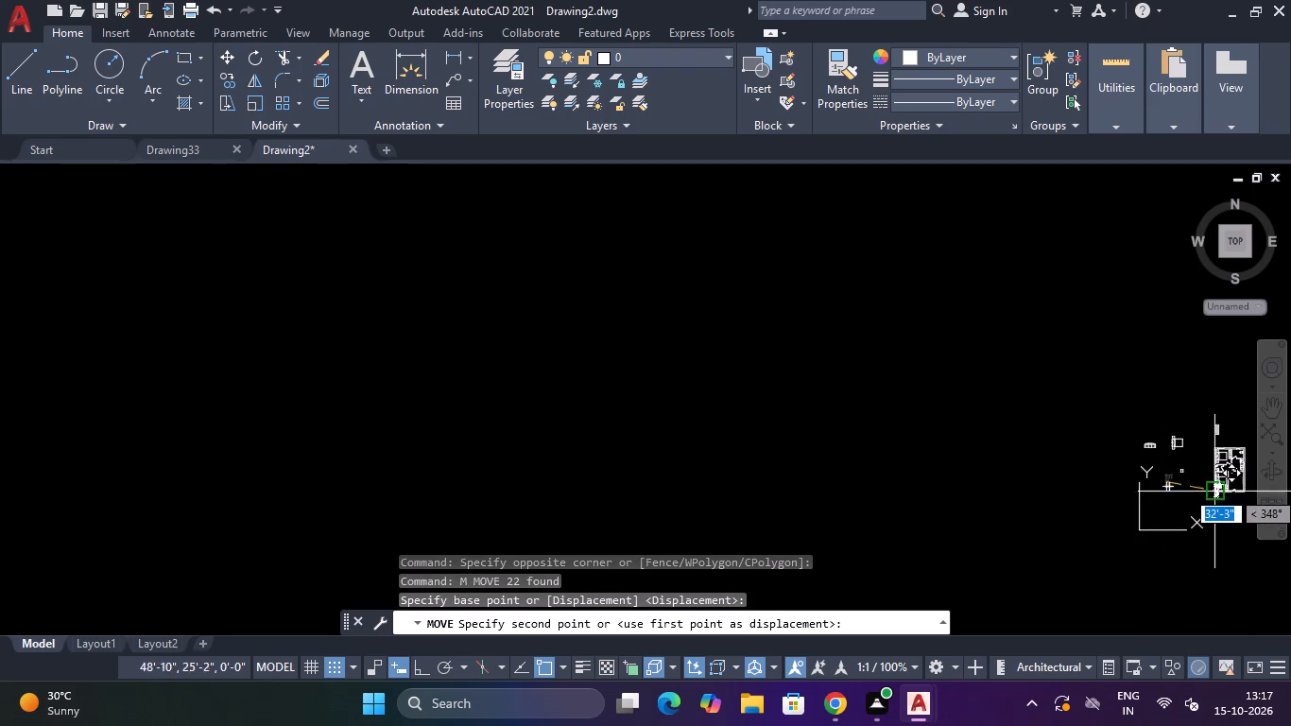
scroll(1247, 482, "up", 6)
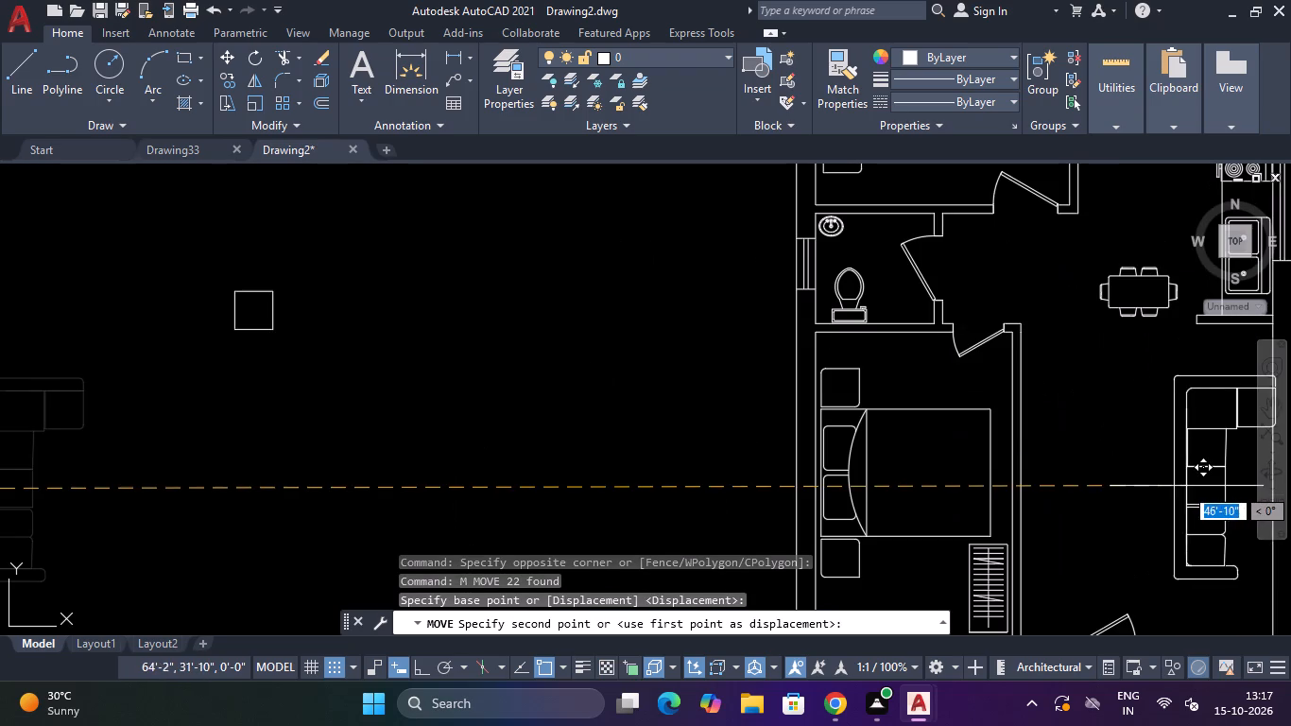
scroll(1159, 510, "down", 1)
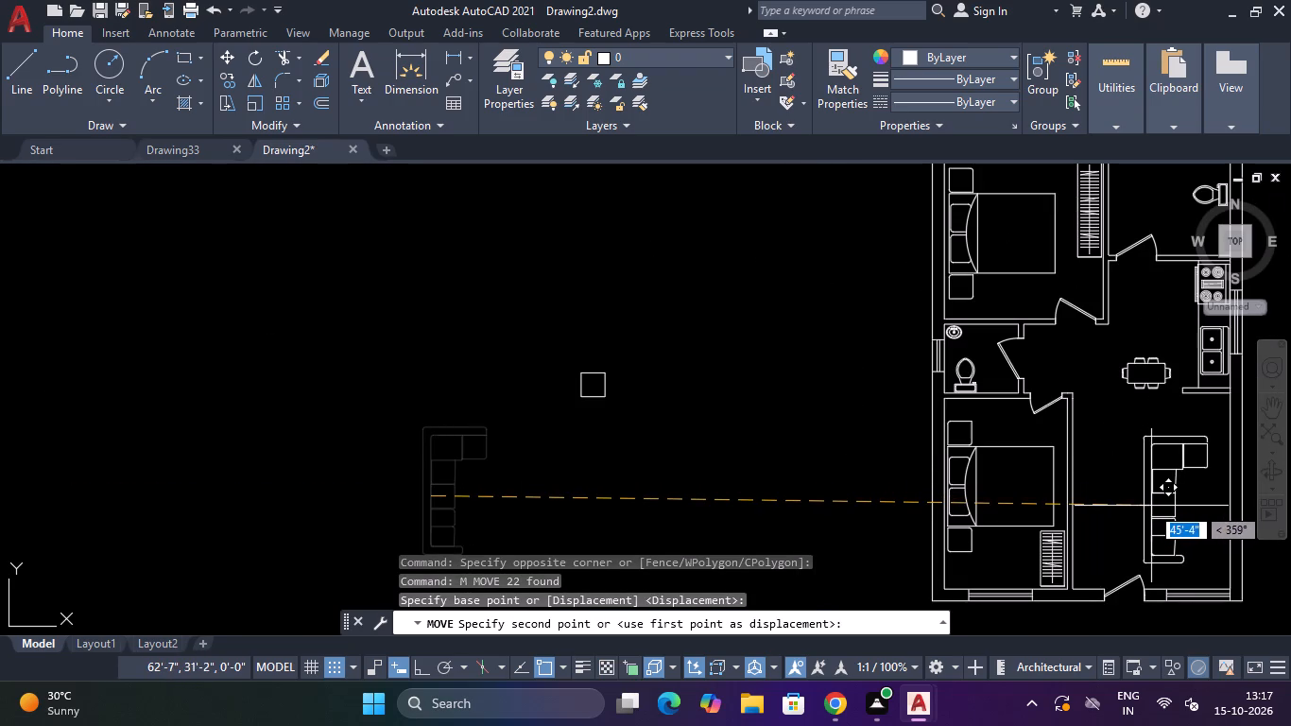
left_click(1088, 502)
key("Escape")
key("Escape")
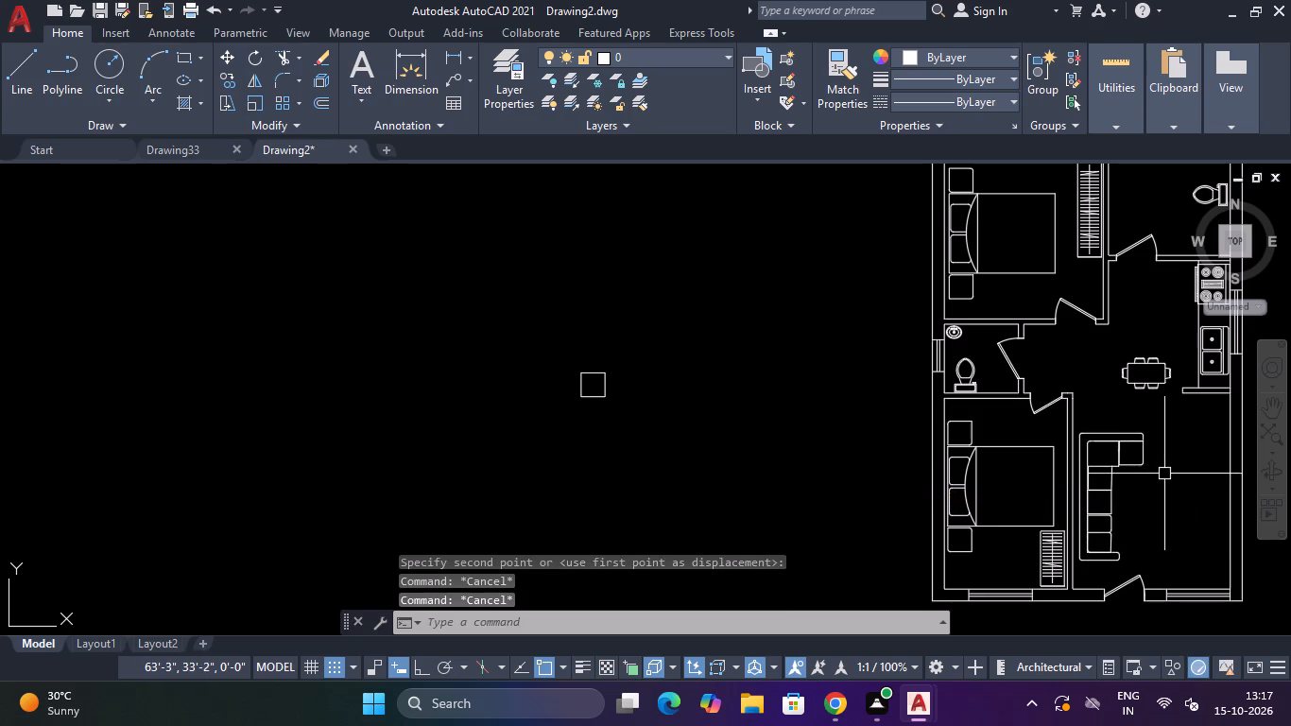
Draw a rectangular coffee table about 2'-7" by 4'-3" in the living area facing the seating.
type("REC")
key("space")
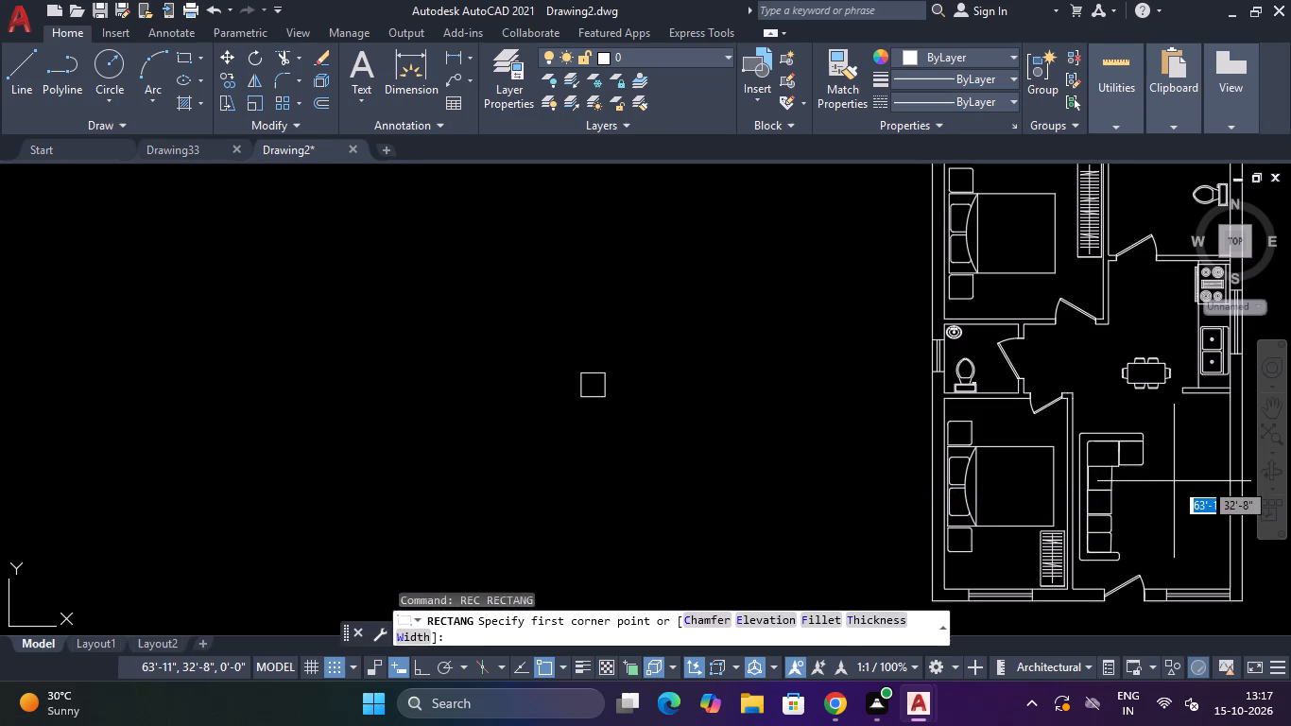
left_click(1175, 473)
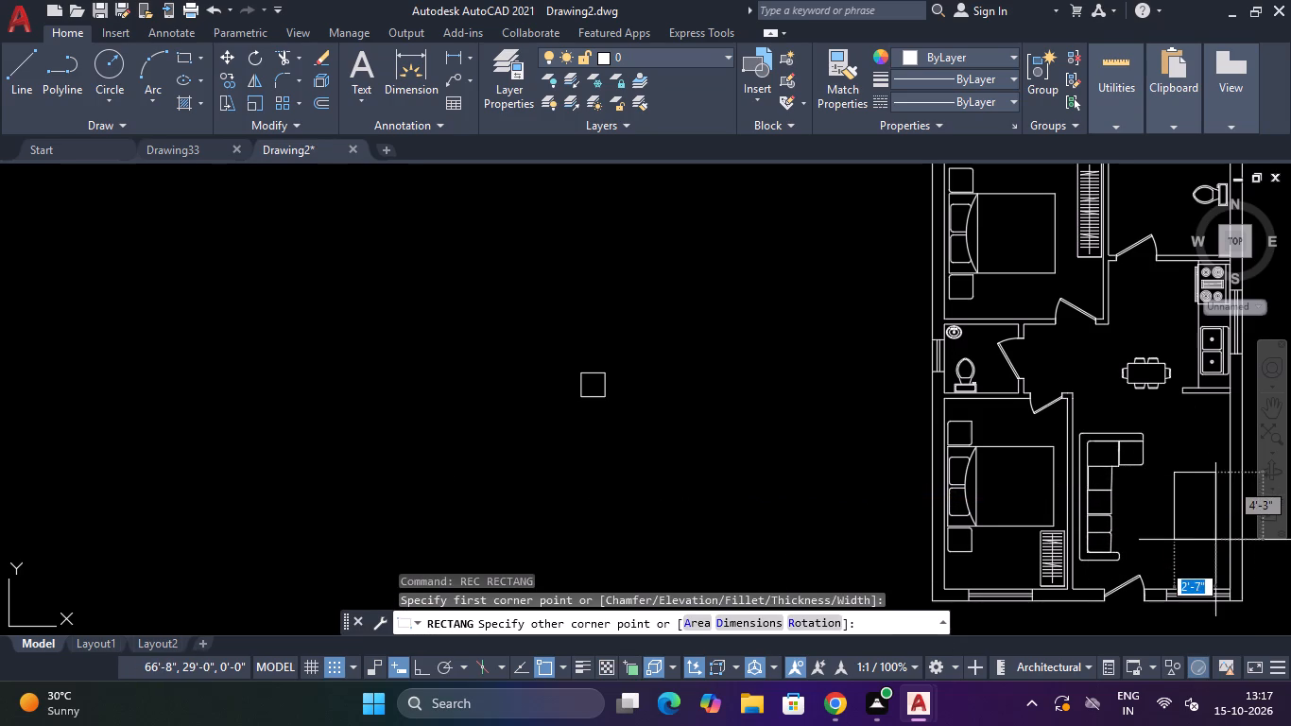
left_click(1215, 540)
key("Escape")
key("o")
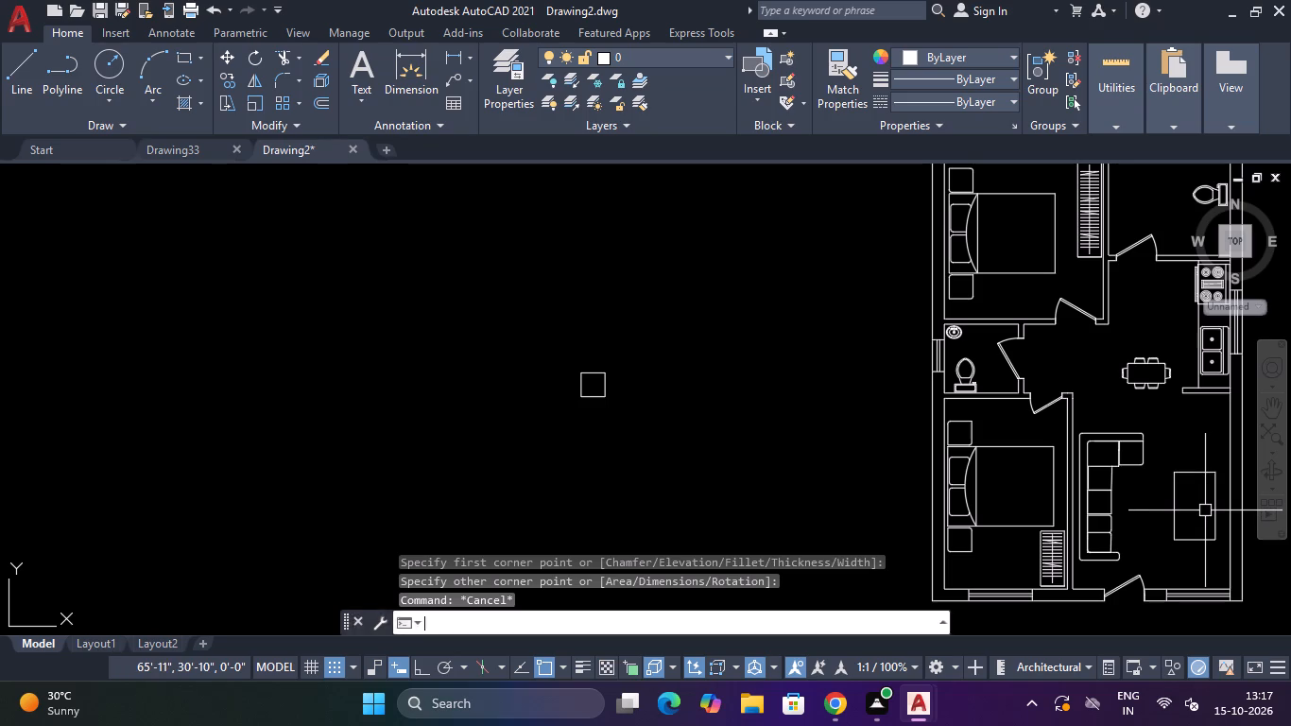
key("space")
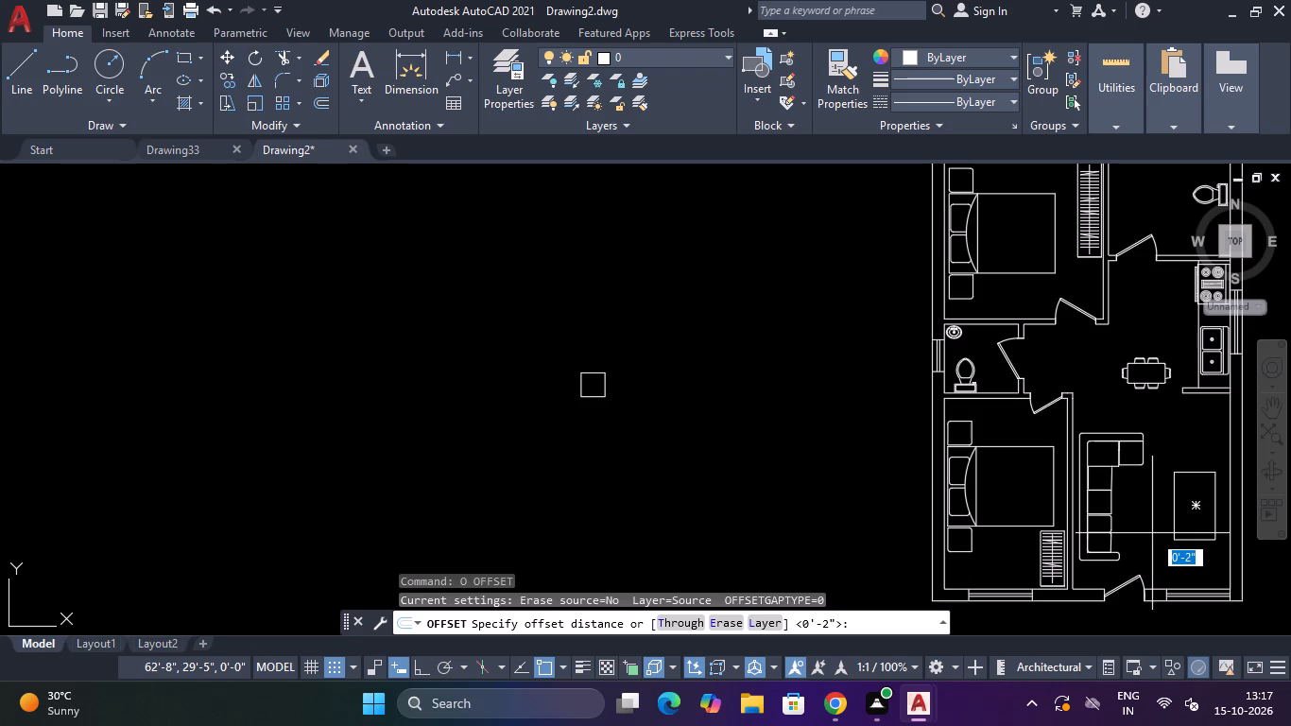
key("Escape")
Offset the coffee table rectangle 6" inward.
scroll(1186, 512, "up", 1)
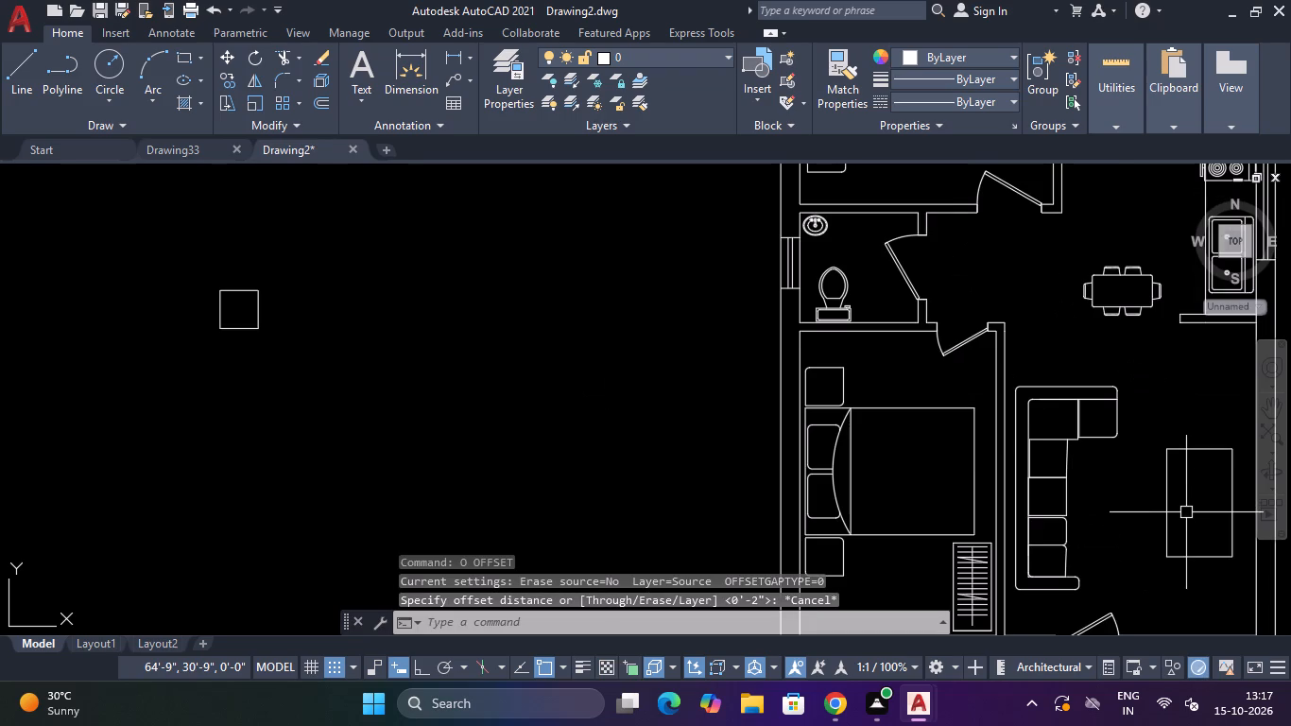
type("O")
key("space")
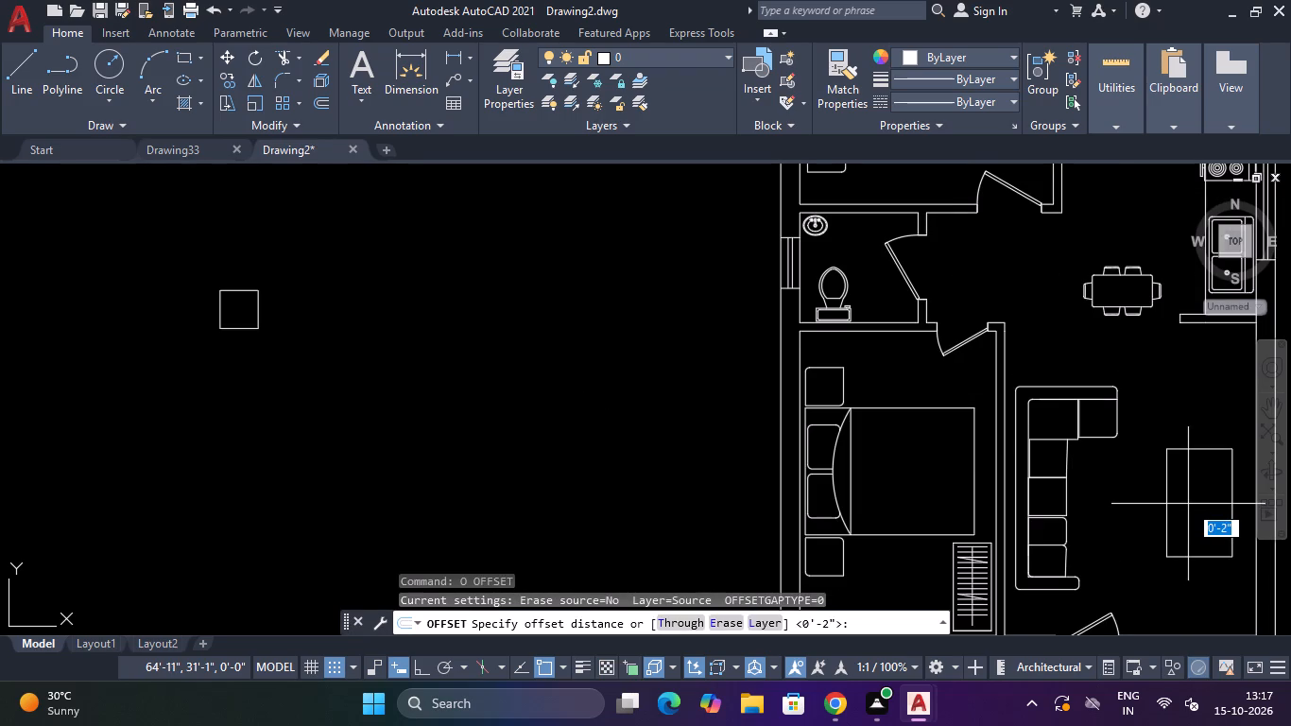
key("6")
key("shift+quotedbl")
key("Return")
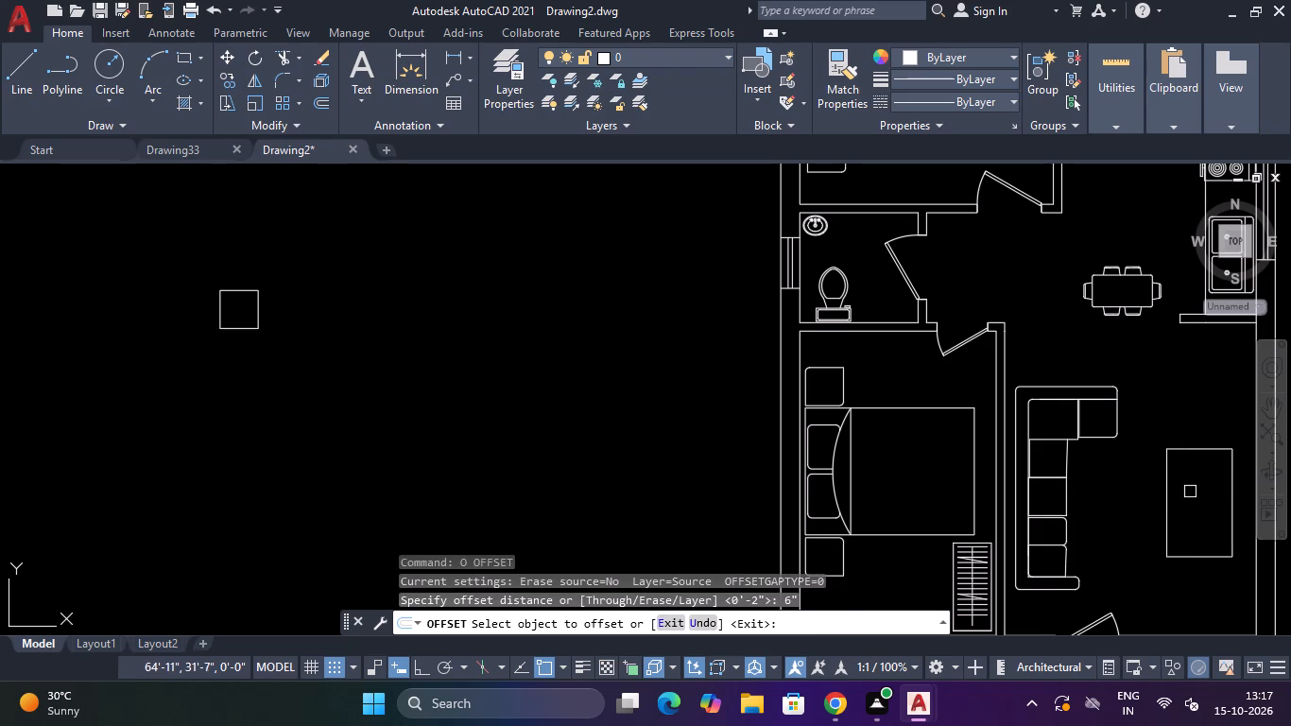
left_click(1200, 449)
left_click(1206, 492)
key("Escape")
key("Escape")
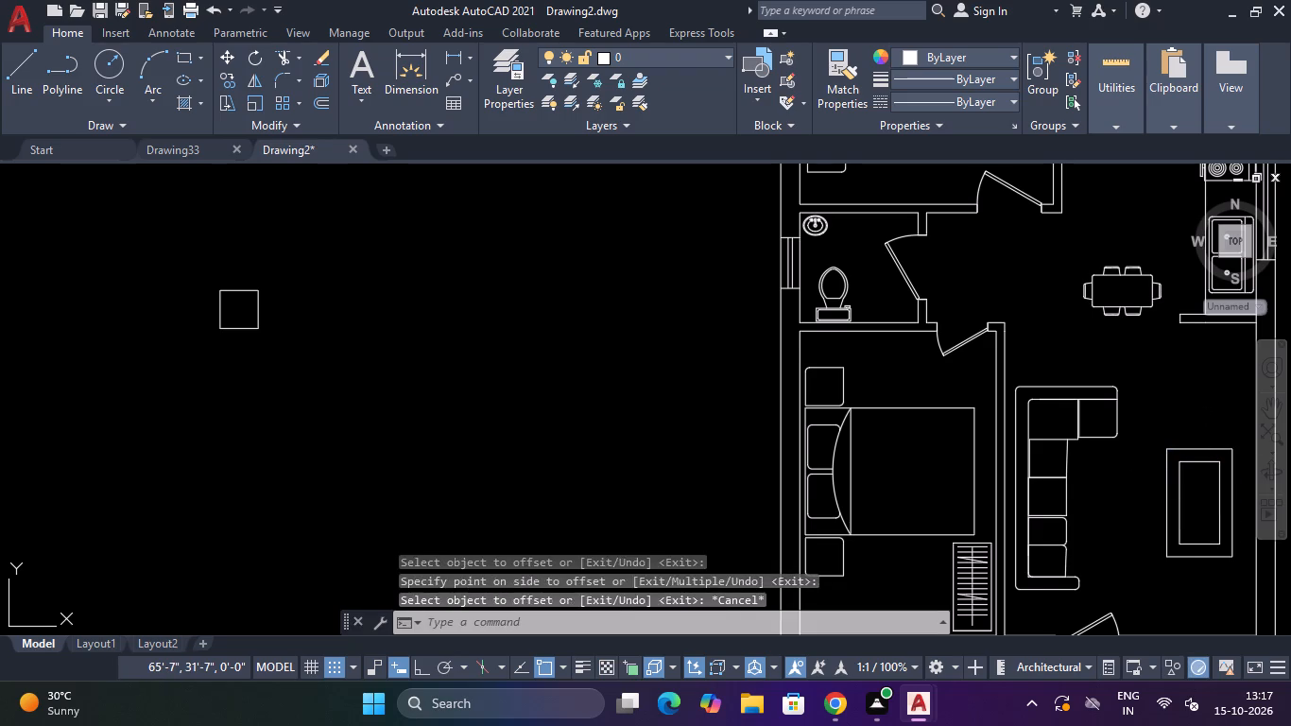
Erase the leftover wardrobe, bed with side tables, roundback sofa and small square lying outside the floor plan.
scroll(1206, 492, "down", 4)
scroll(1206, 503, "up", 2)
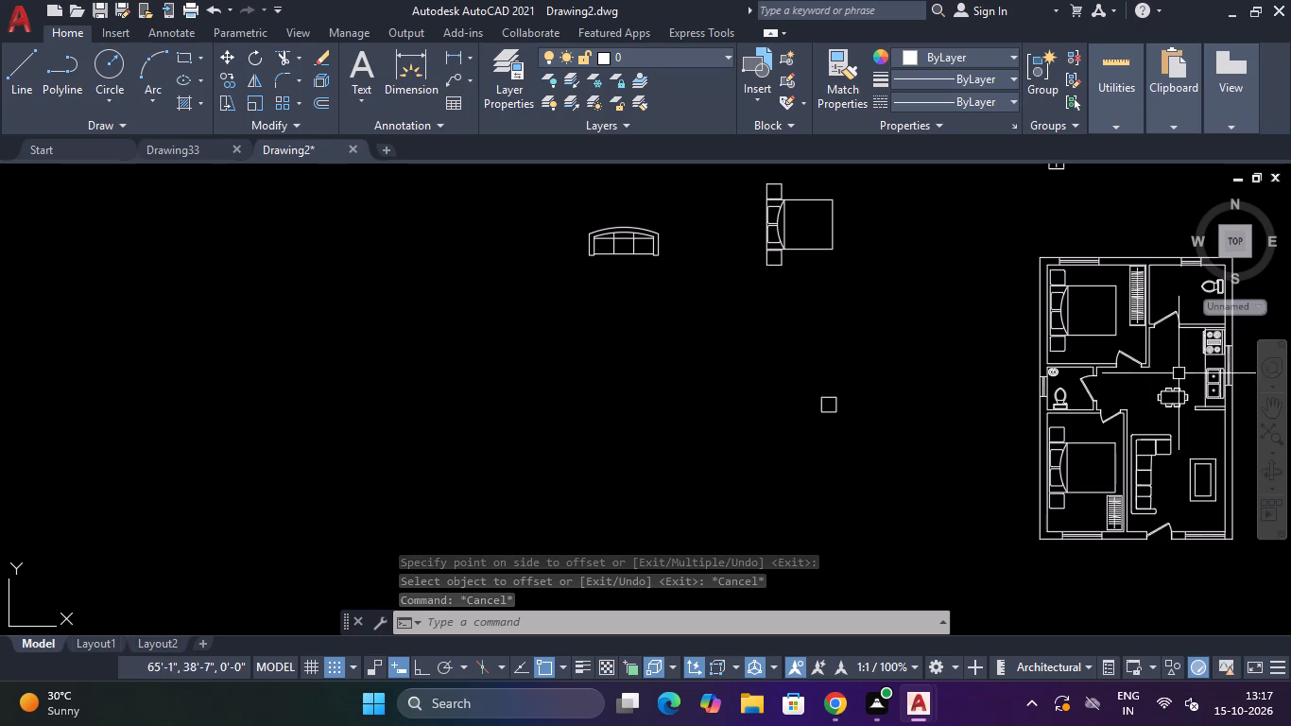
scroll(1146, 342, "down", 2)
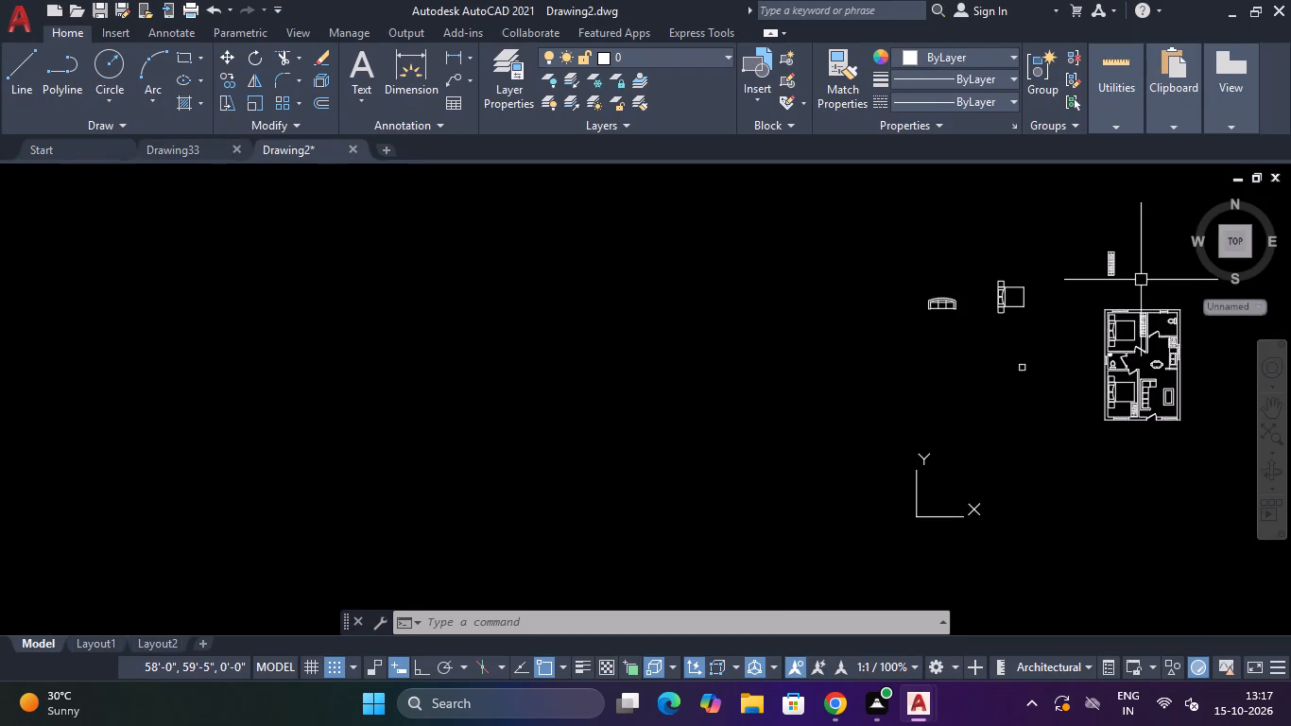
scroll(1135, 271, "up", 2)
left_click(1093, 191)
left_click(1015, 319)
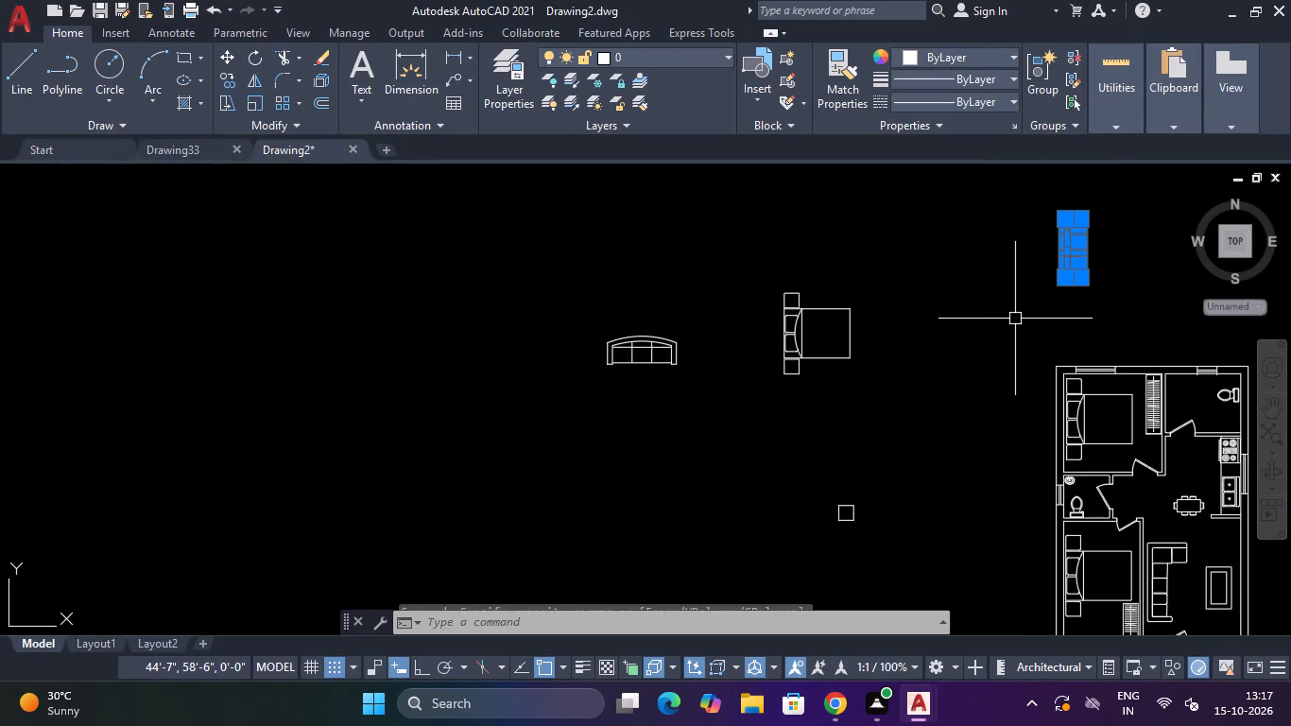
key("Delete")
left_click(1030, 235)
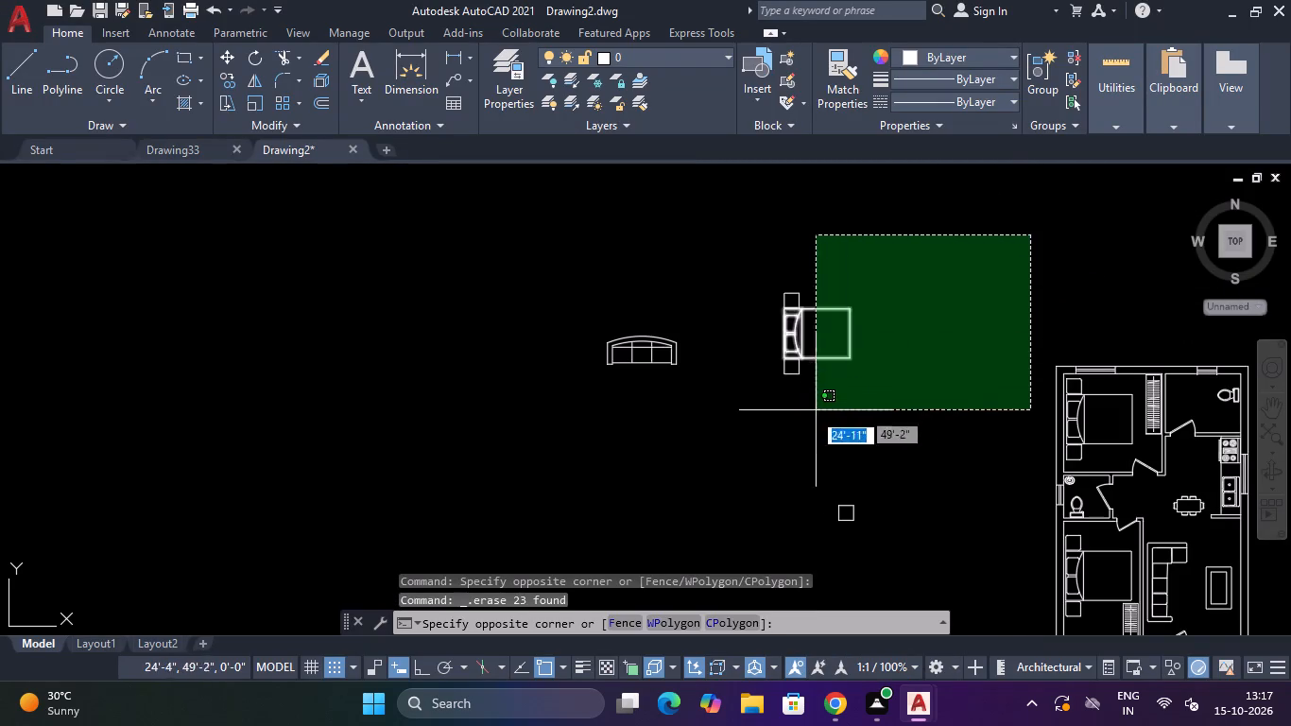
left_click(765, 426)
key("Delete")
left_click_drag(748, 278, 718, 294)
left_click(463, 454)
key("Delete")
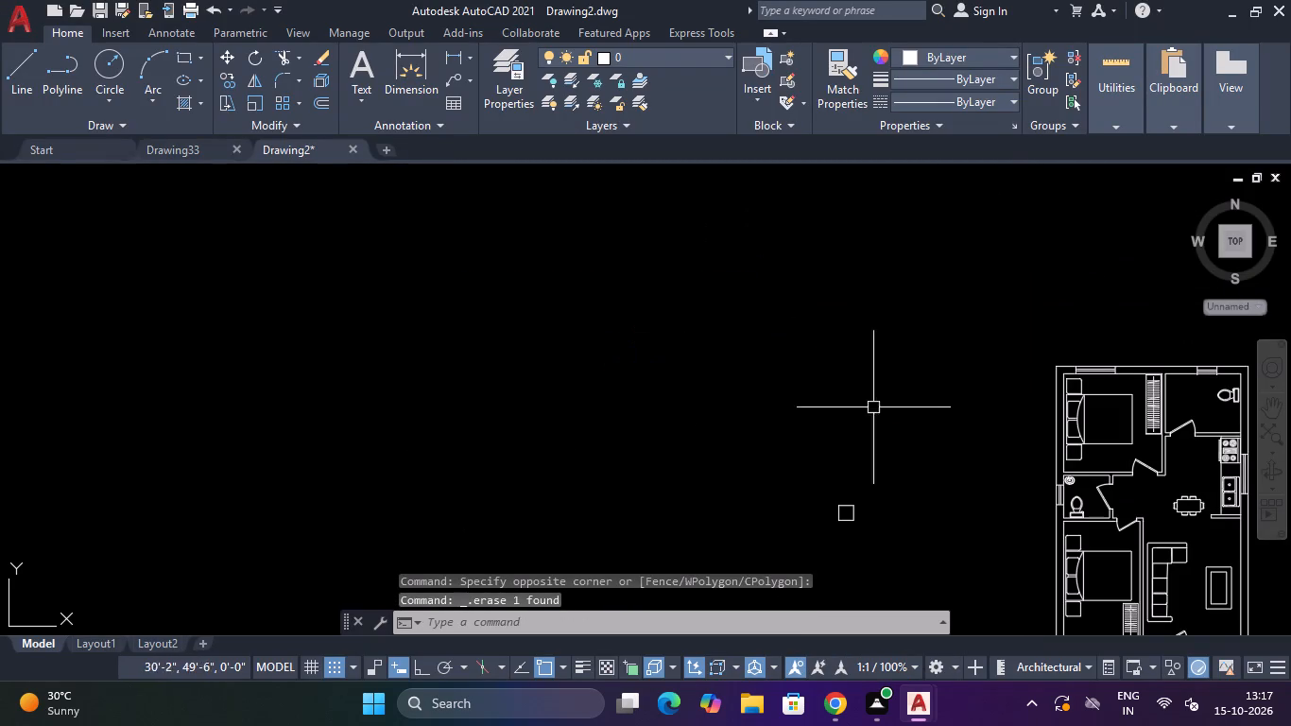
left_click_drag(904, 417, 886, 434)
left_click(783, 532)
key("Delete")
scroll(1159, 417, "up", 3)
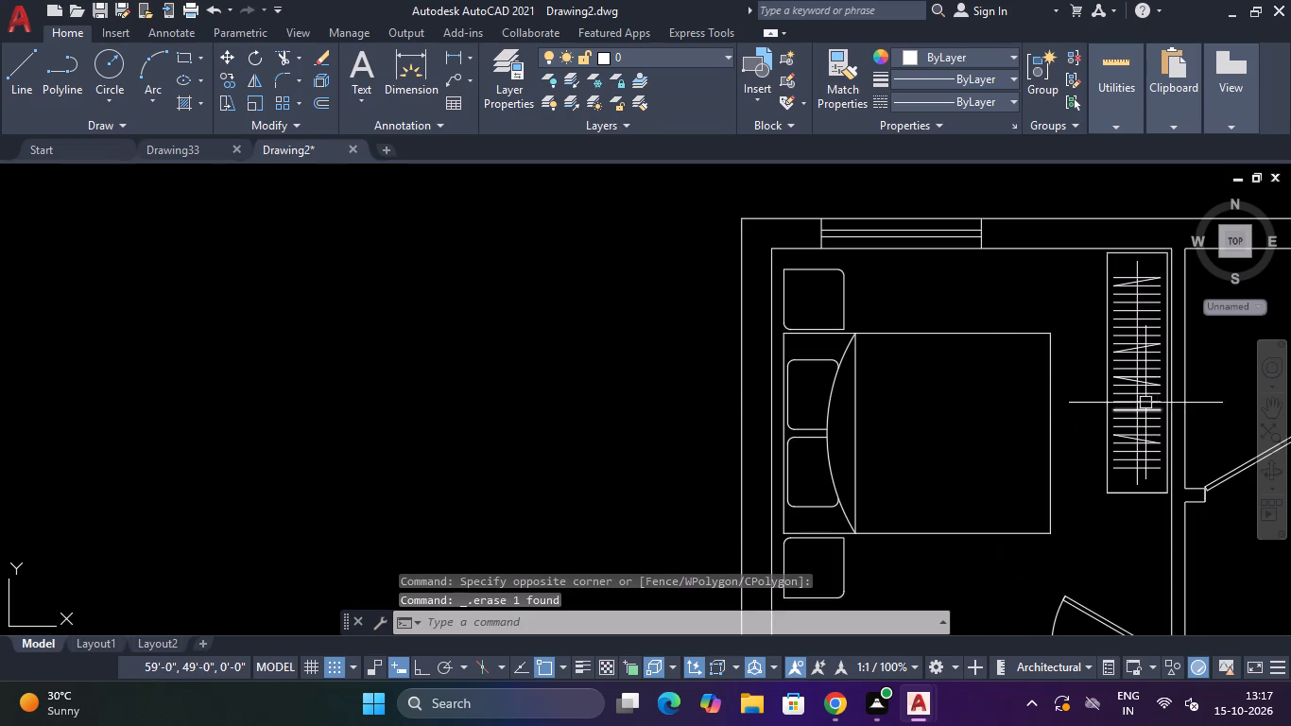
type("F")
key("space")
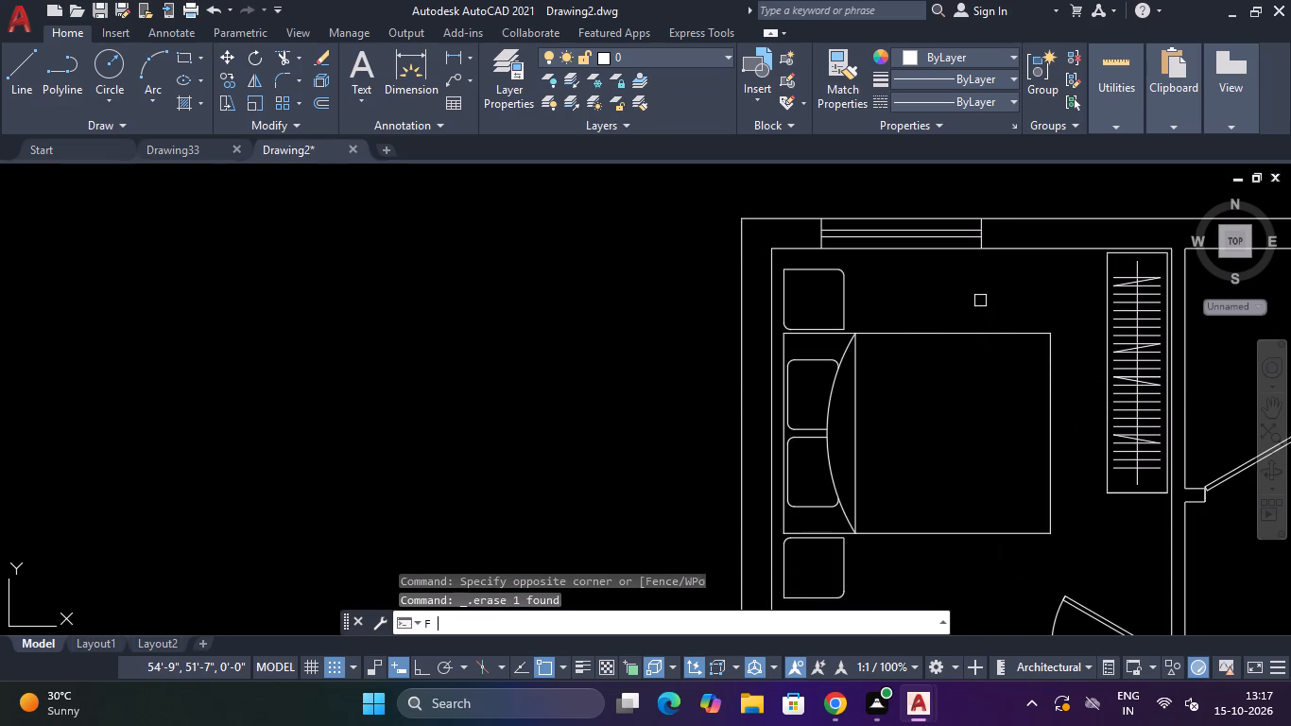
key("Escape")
Open the Bed - Queen block for editing and fillet the two foot-end corners of the bed at 2" radius.
double_click(983, 329)
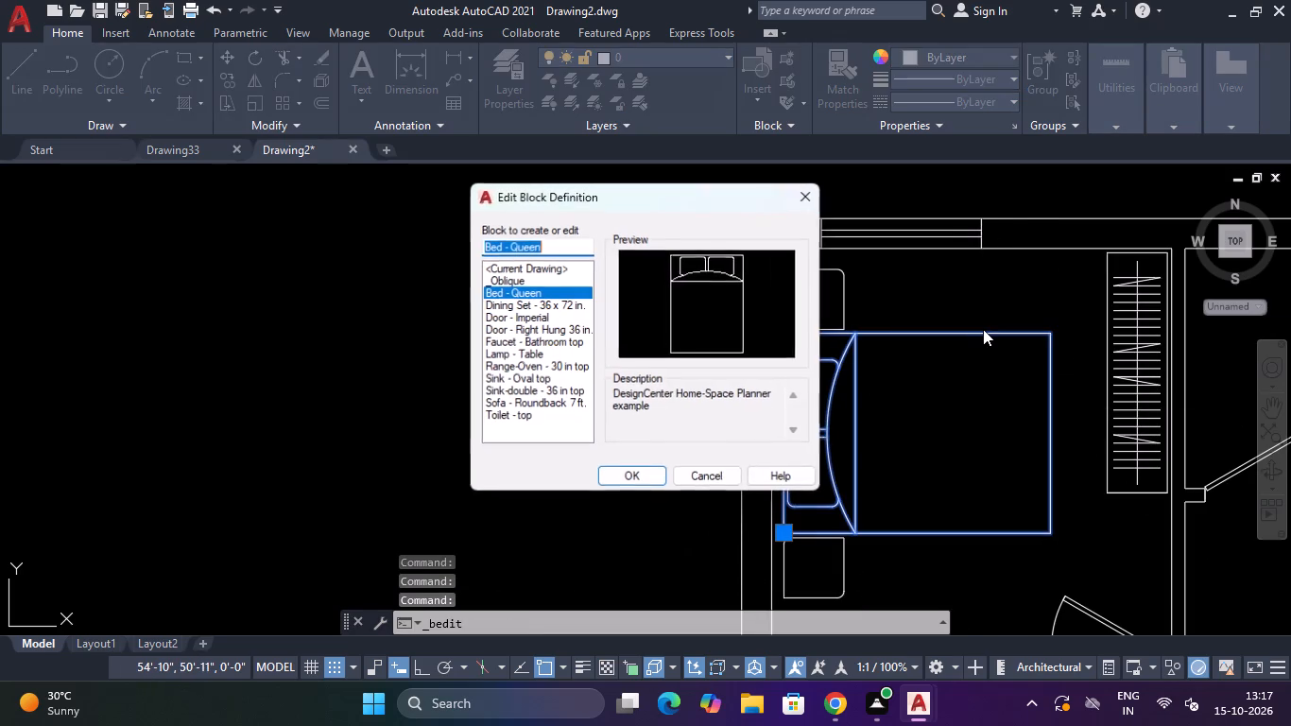
left_click(653, 476)
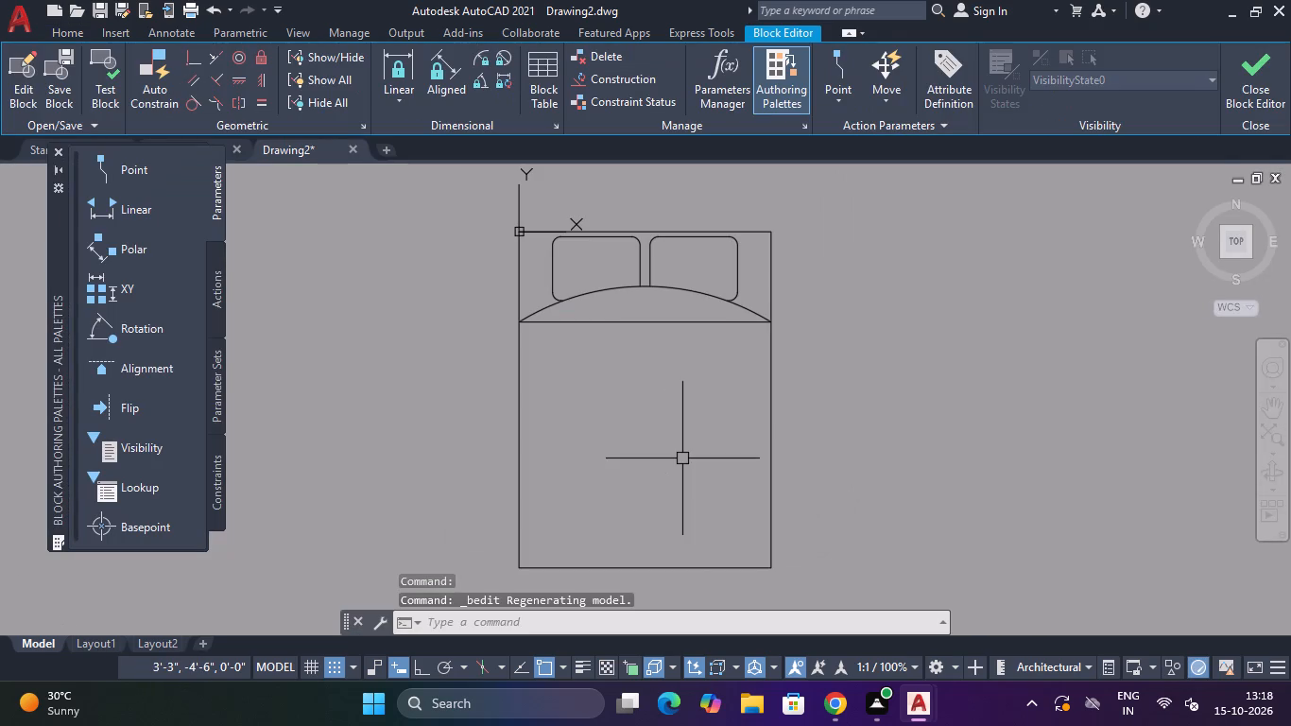
type("F")
key("space")
left_click(773, 520)
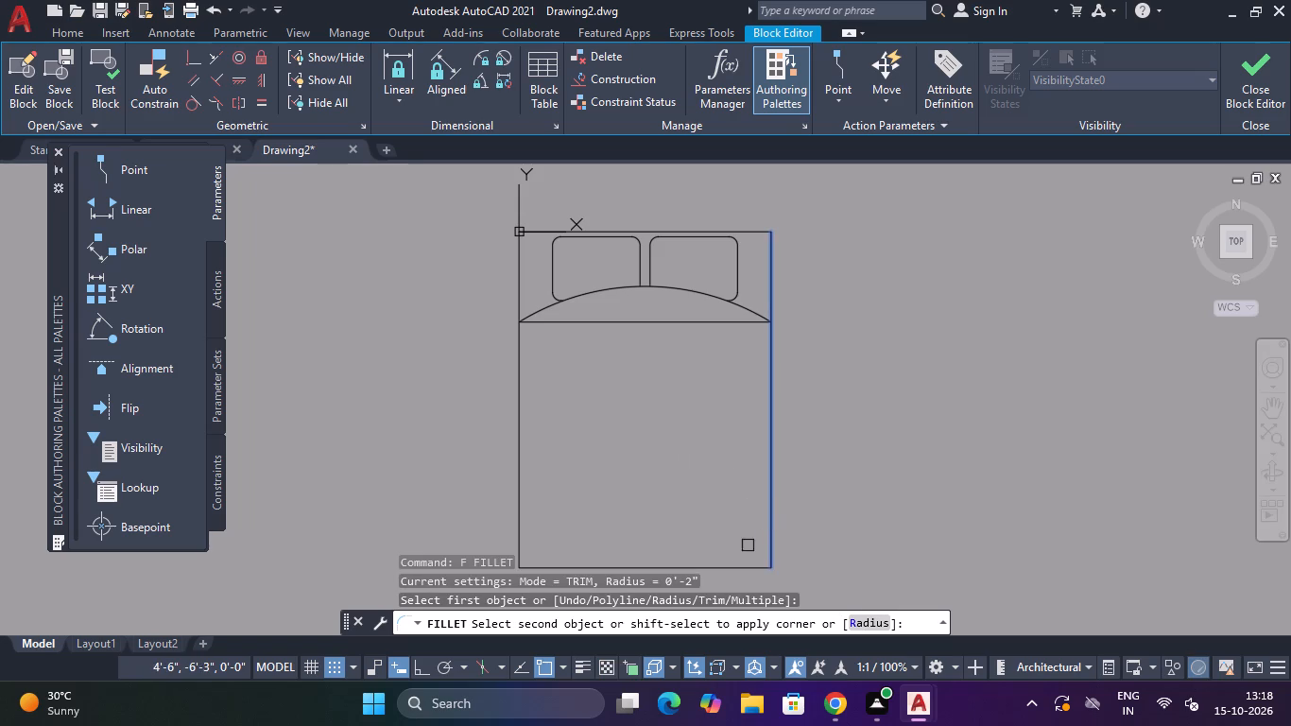
left_click(718, 572)
key("space")
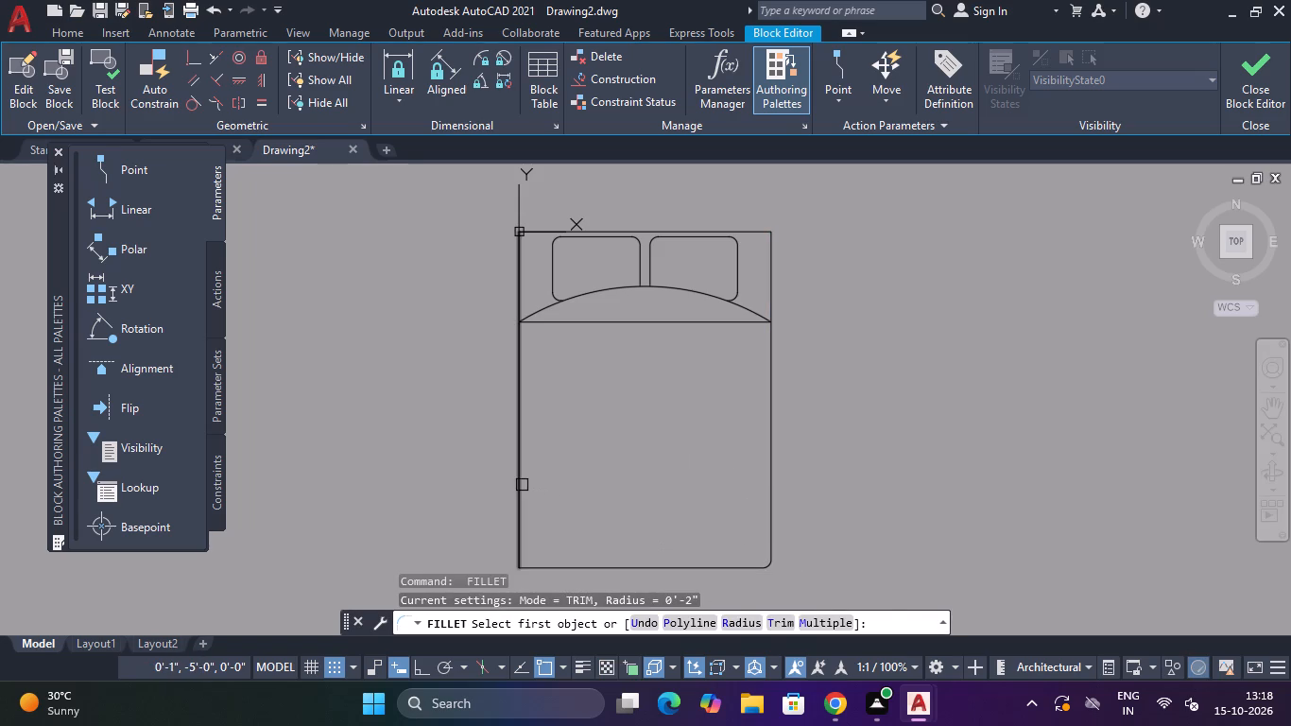
left_click(521, 485)
left_click(550, 563)
Fillet the two head-end corners of the bed outline at 2" radius.
key("space")
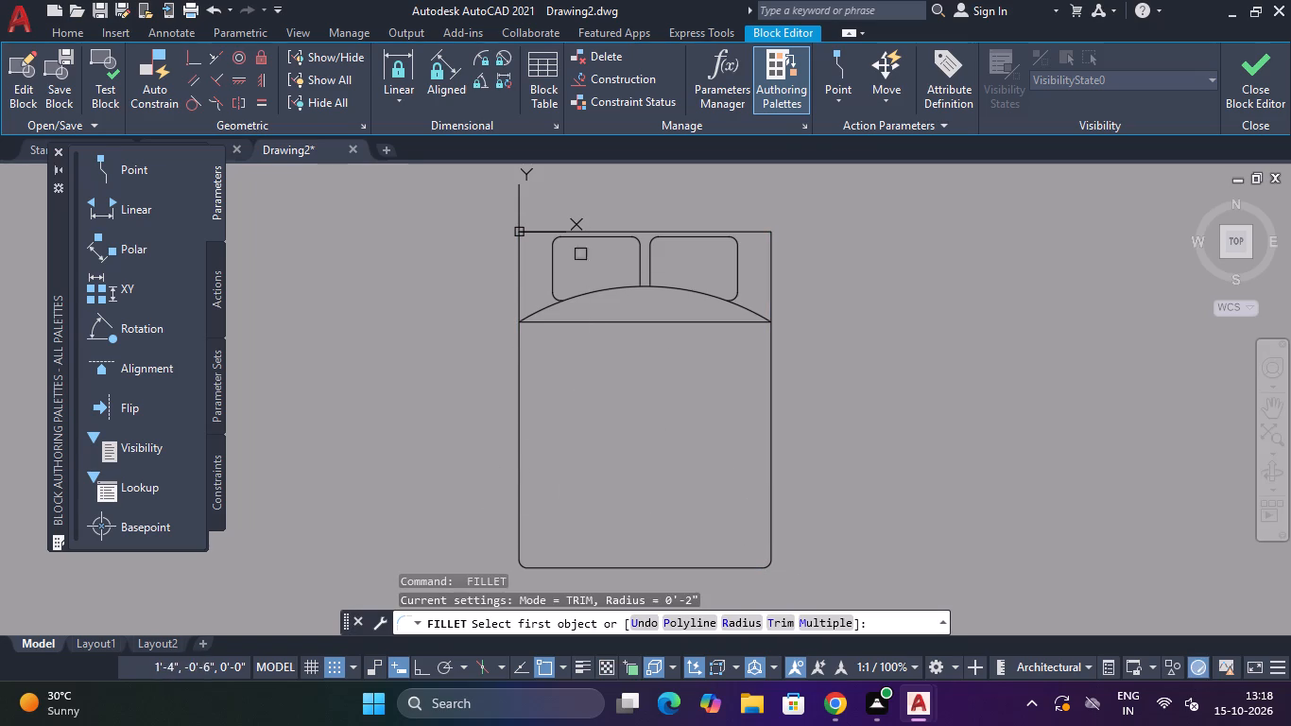
scroll(543, 232, "up", 3)
left_click(566, 228)
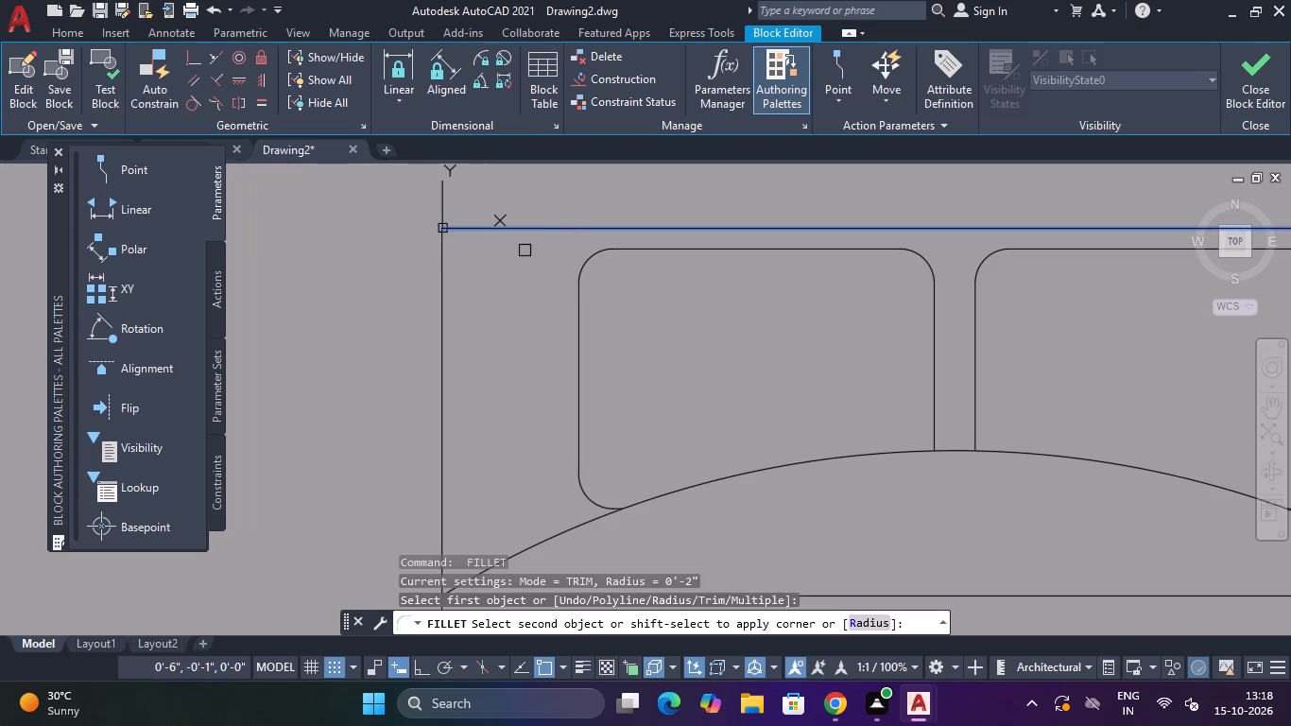
left_click(438, 297)
scroll(667, 288, "down", 4)
key("space")
scroll(794, 264, "up", 1)
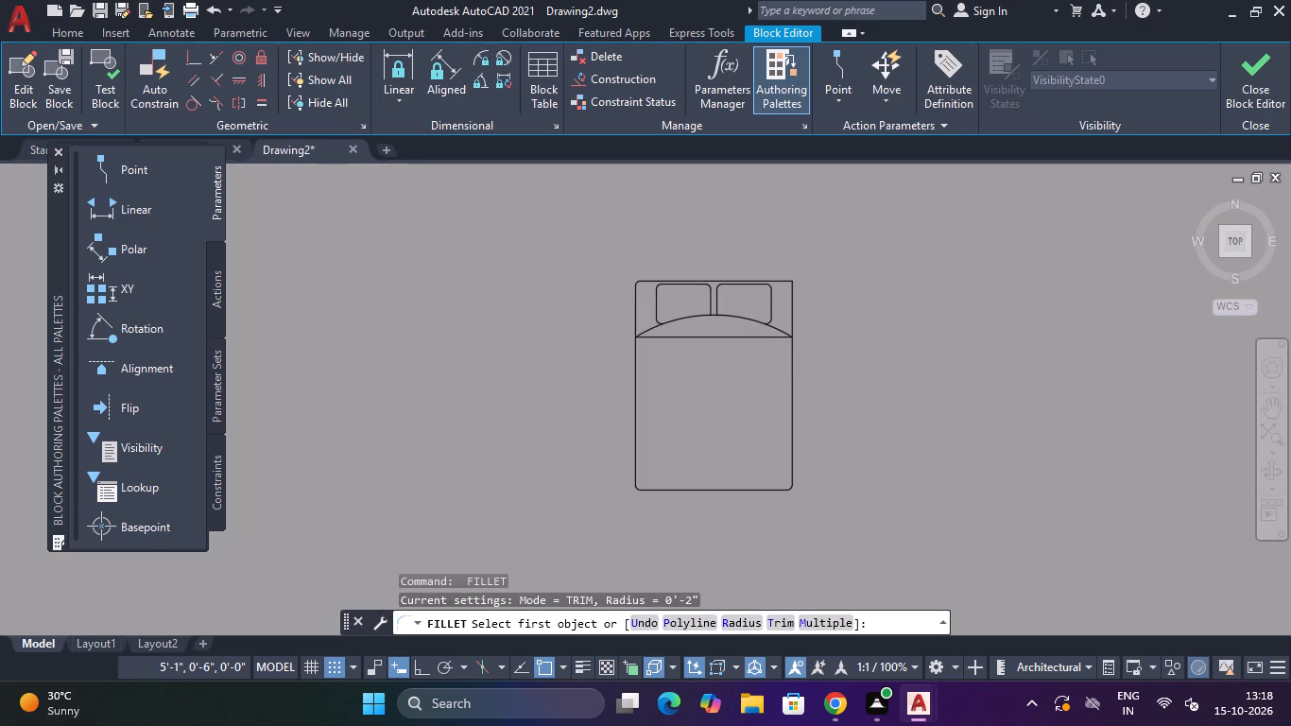
scroll(794, 264, "up", 2)
left_click(734, 323)
left_click(781, 389)
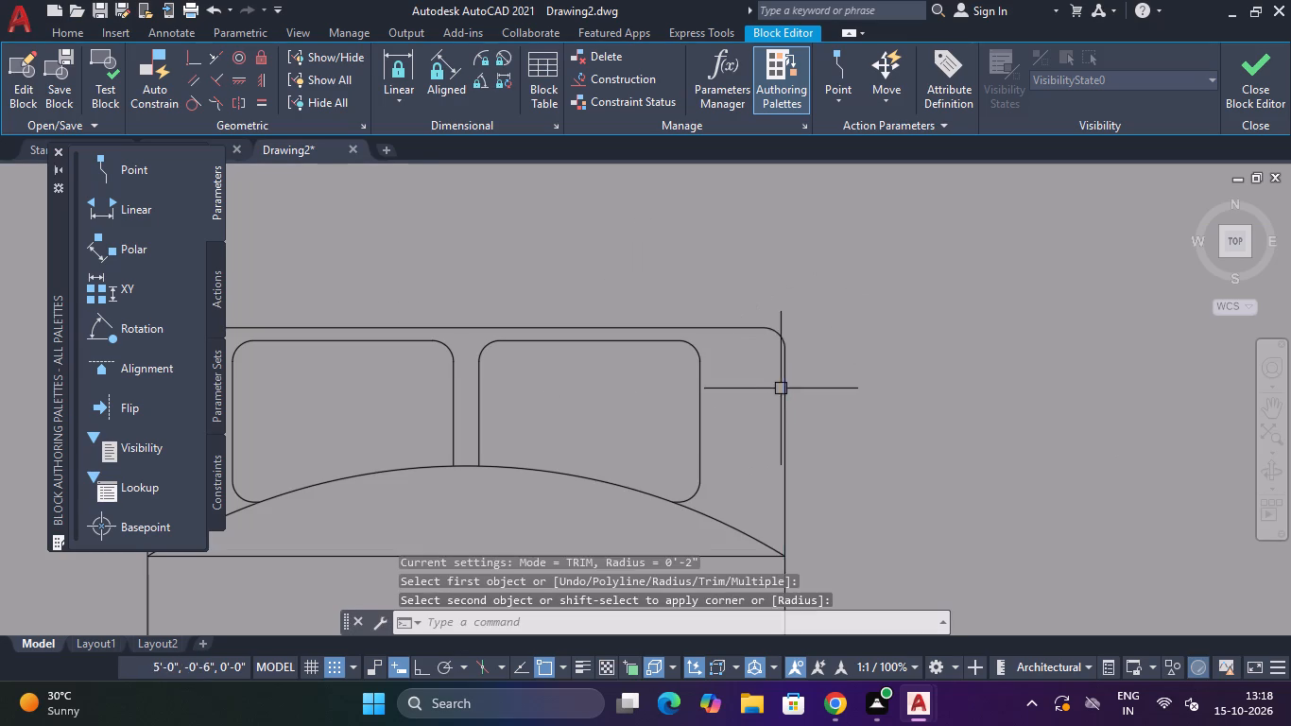
Close the block editor and save the changes to Bed - Queen.
scroll(796, 374, "down", 4)
left_click(1281, 76)
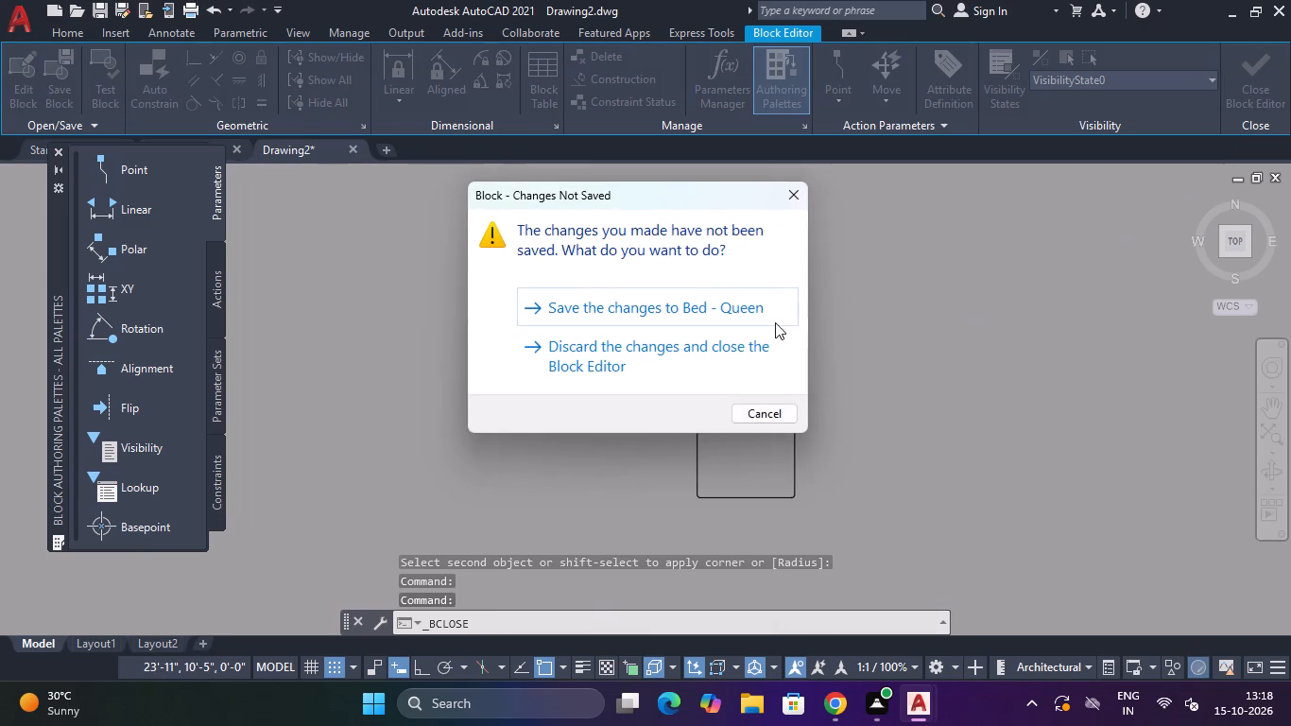
left_click(761, 309)
Open the kitchen's Range-Oven - 30 in top block for editing.
scroll(980, 278, "down", 4)
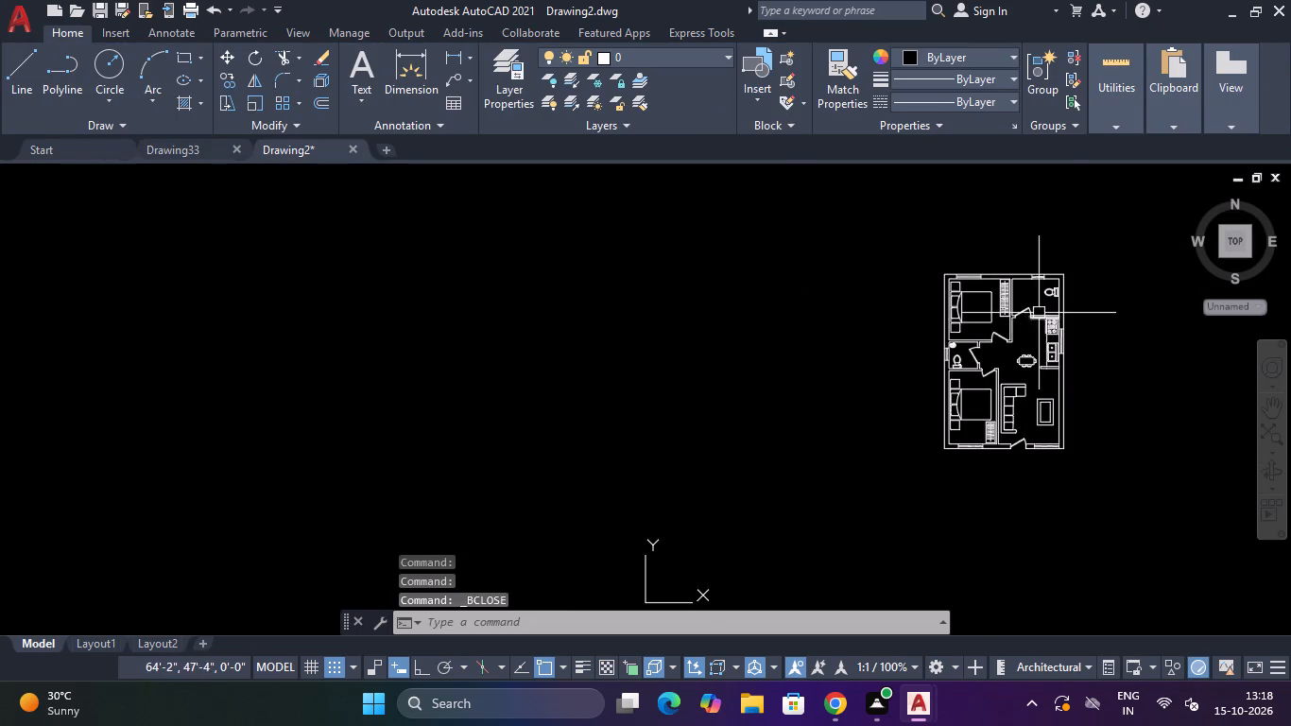
scroll(1039, 309, "up", 3)
scroll(974, 477, "down", 2)
scroll(990, 533, "up", 2)
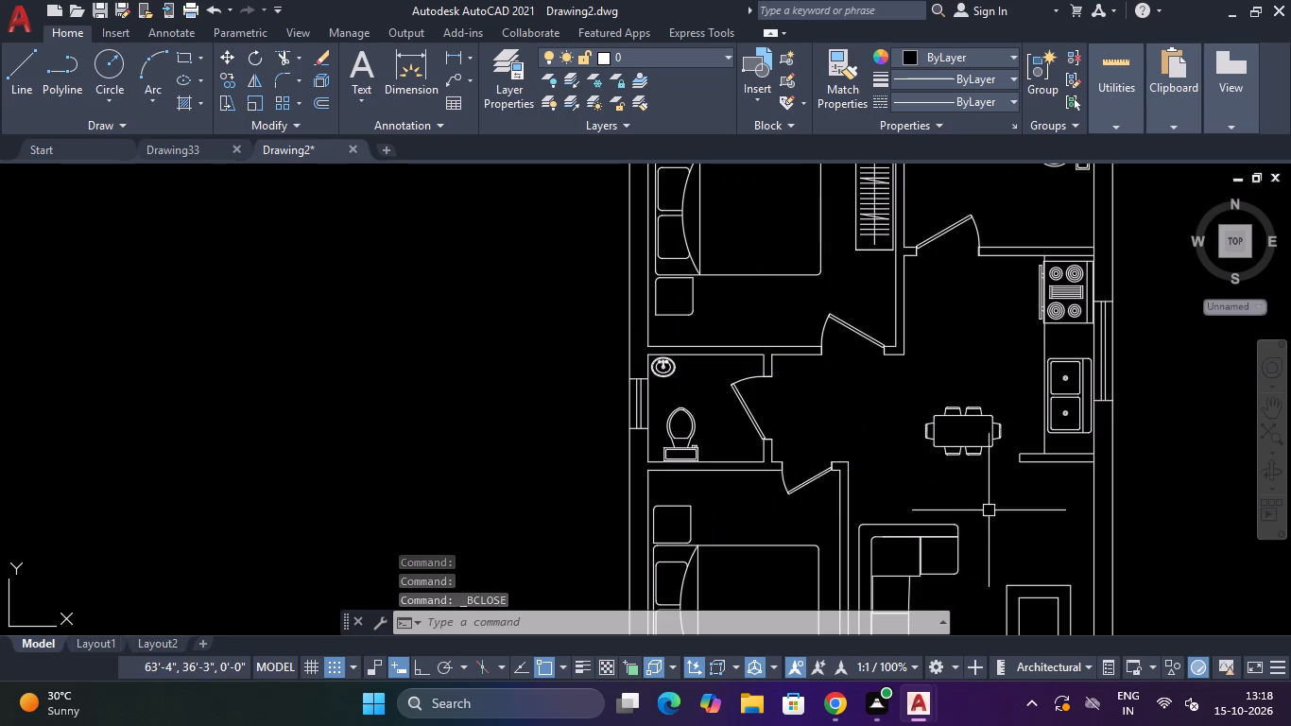
scroll(1067, 269, "up", 2)
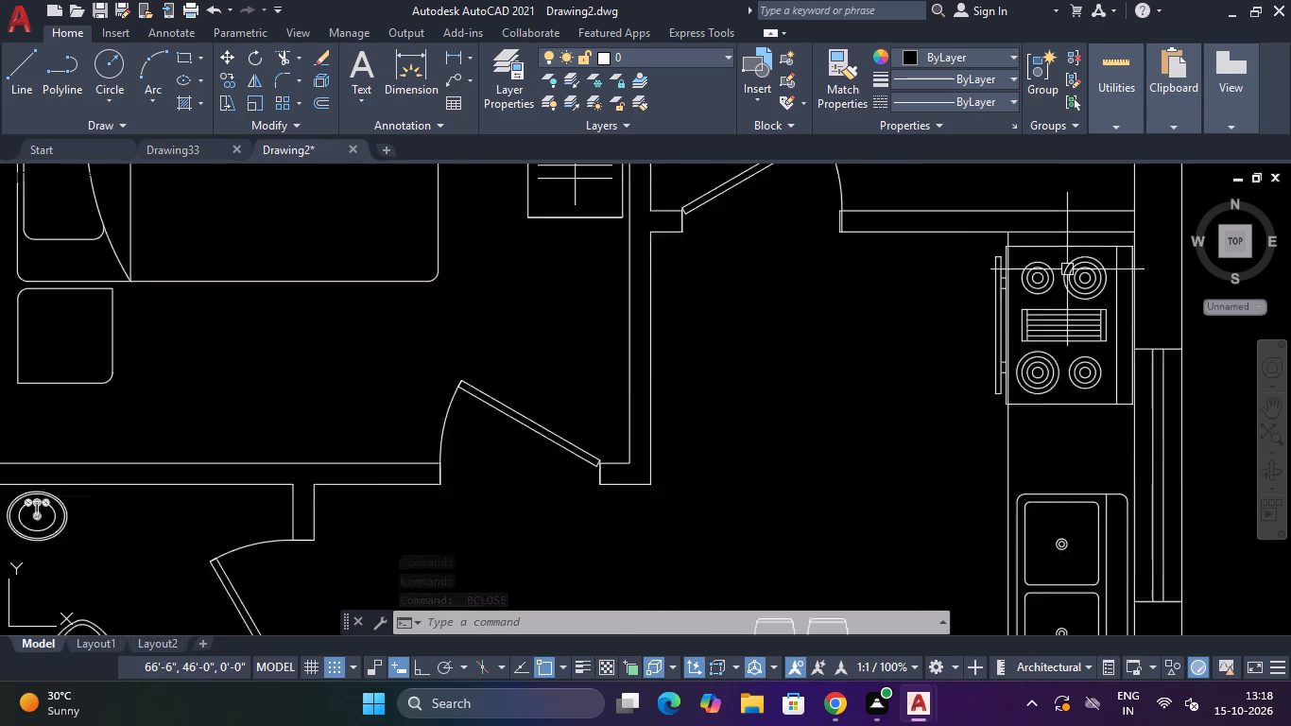
scroll(1067, 269, "up", 2)
left_click(1066, 388)
left_click(1066, 388)
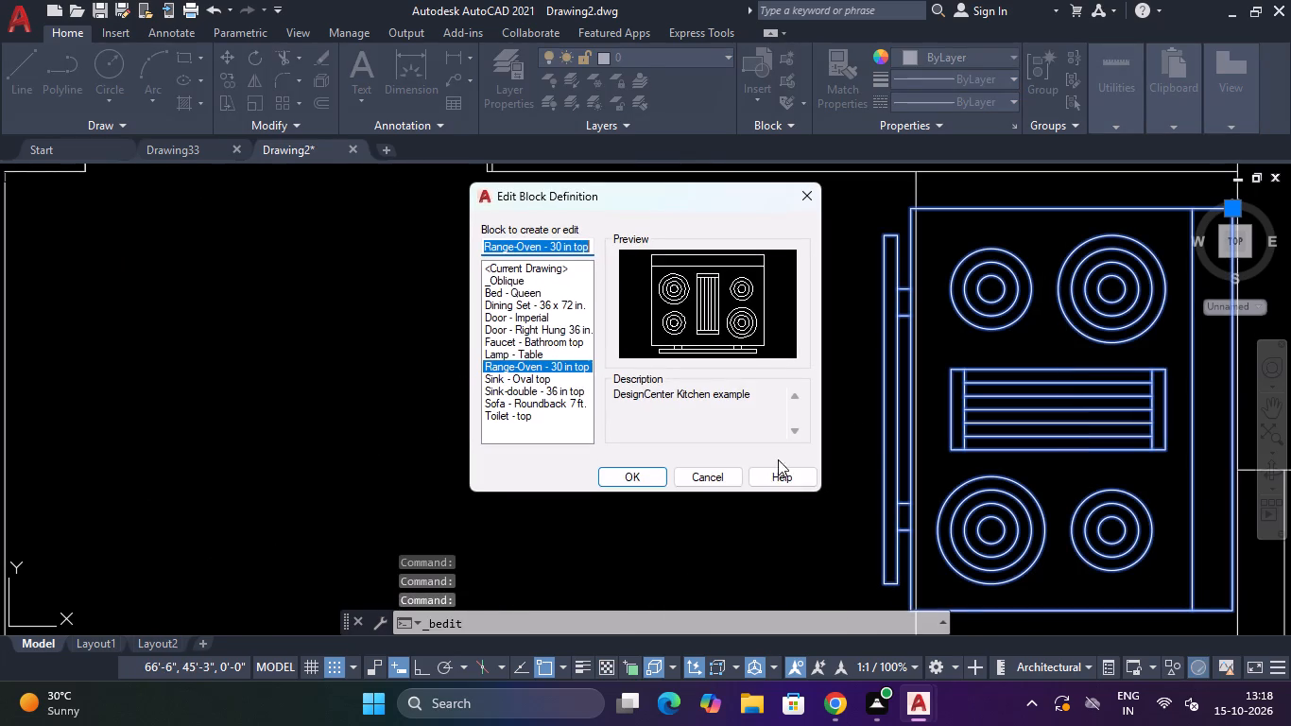
left_click(662, 475)
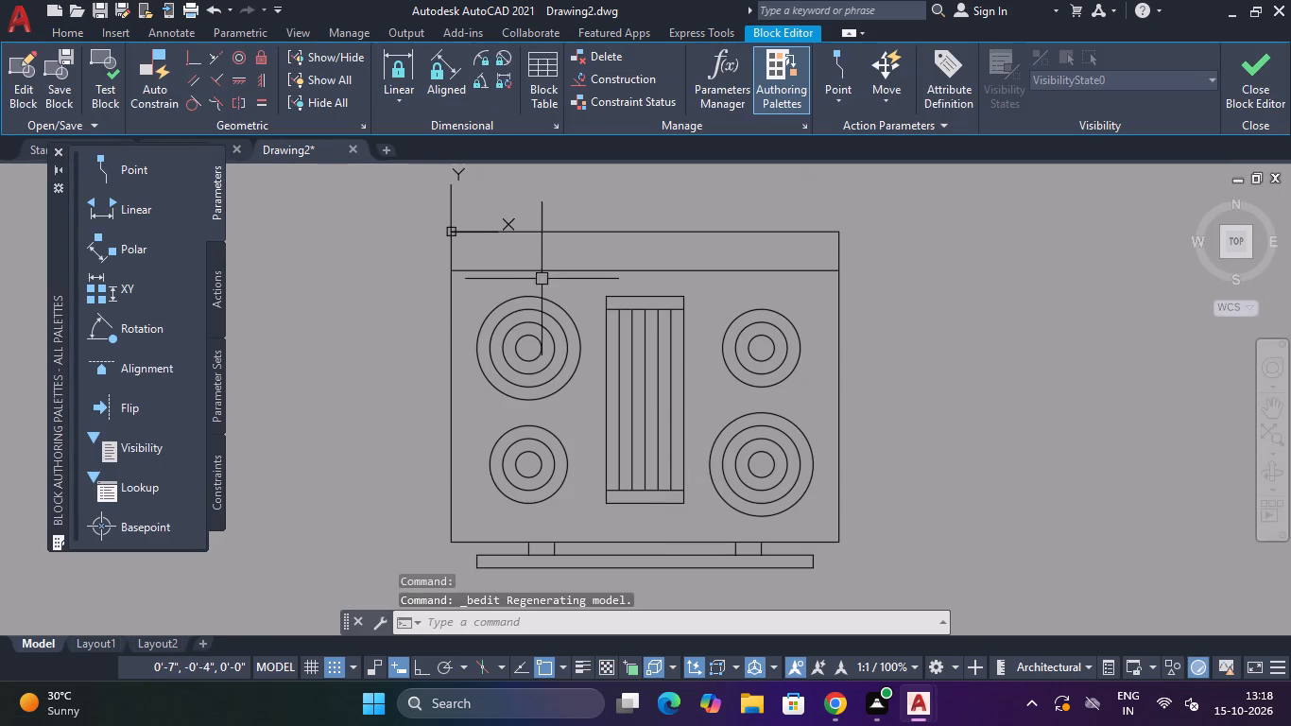
Erase the ribbed grille between the burners and the long handle bar along the range's front.
left_click(699, 284)
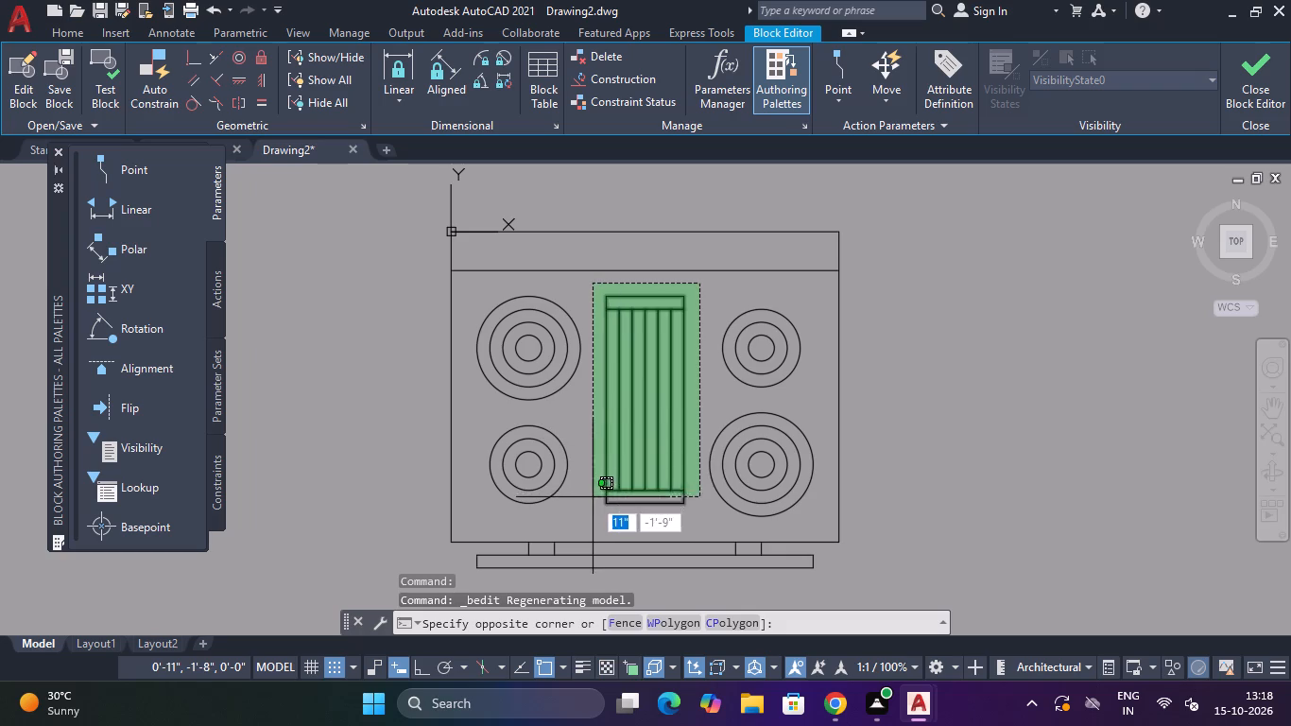
left_click(594, 514)
key("Delete")
scroll(605, 510, "down", 2)
scroll(607, 538, "up", 4)
left_click(638, 463)
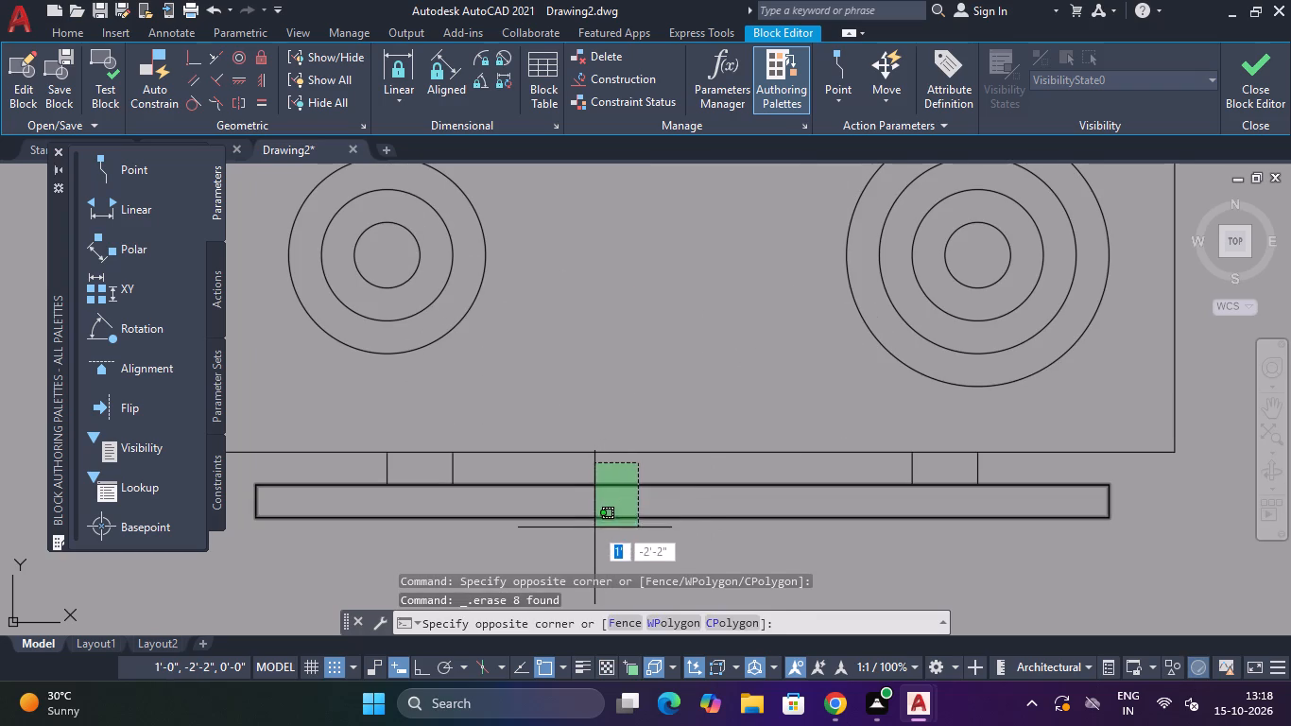
left_click(594, 527)
key("Delete")
Draw a rectangle about 1'-6" by 3" below the range's front, spanning the outer ends of the two handle brackets.
type("REC")
key("space")
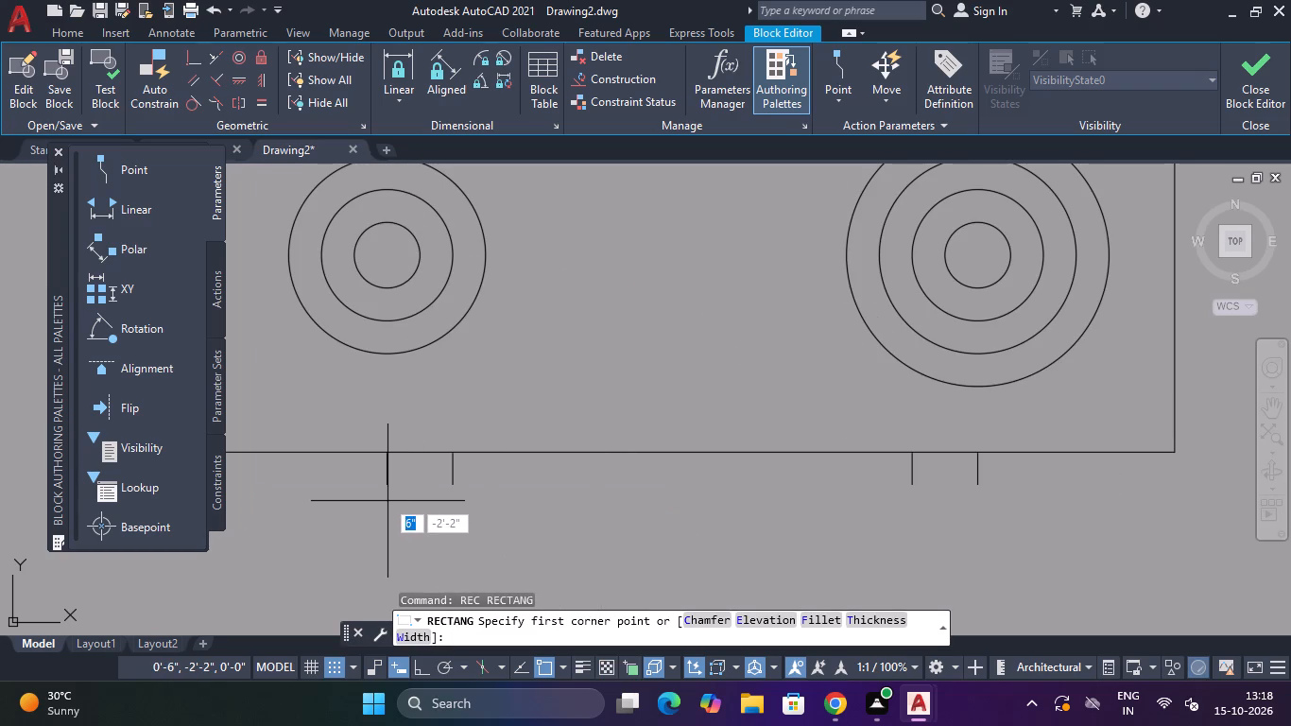
left_click(384, 487)
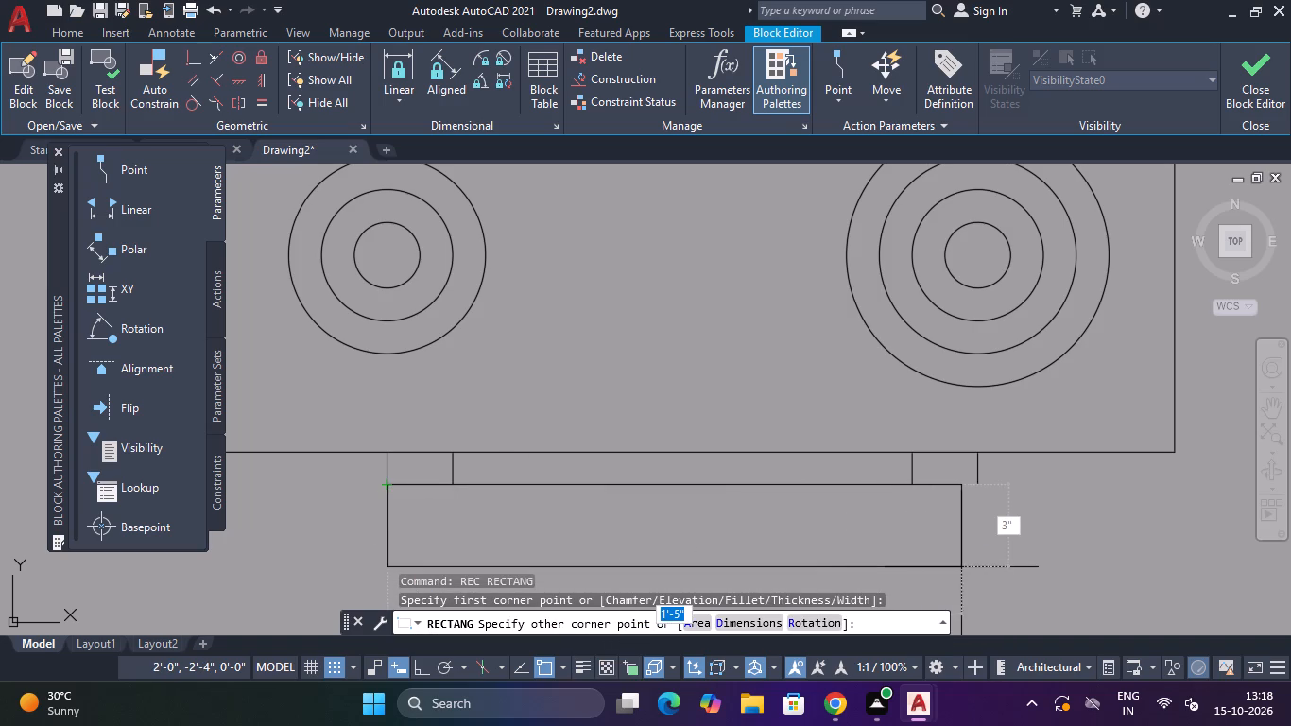
left_click(974, 562)
key("Escape")
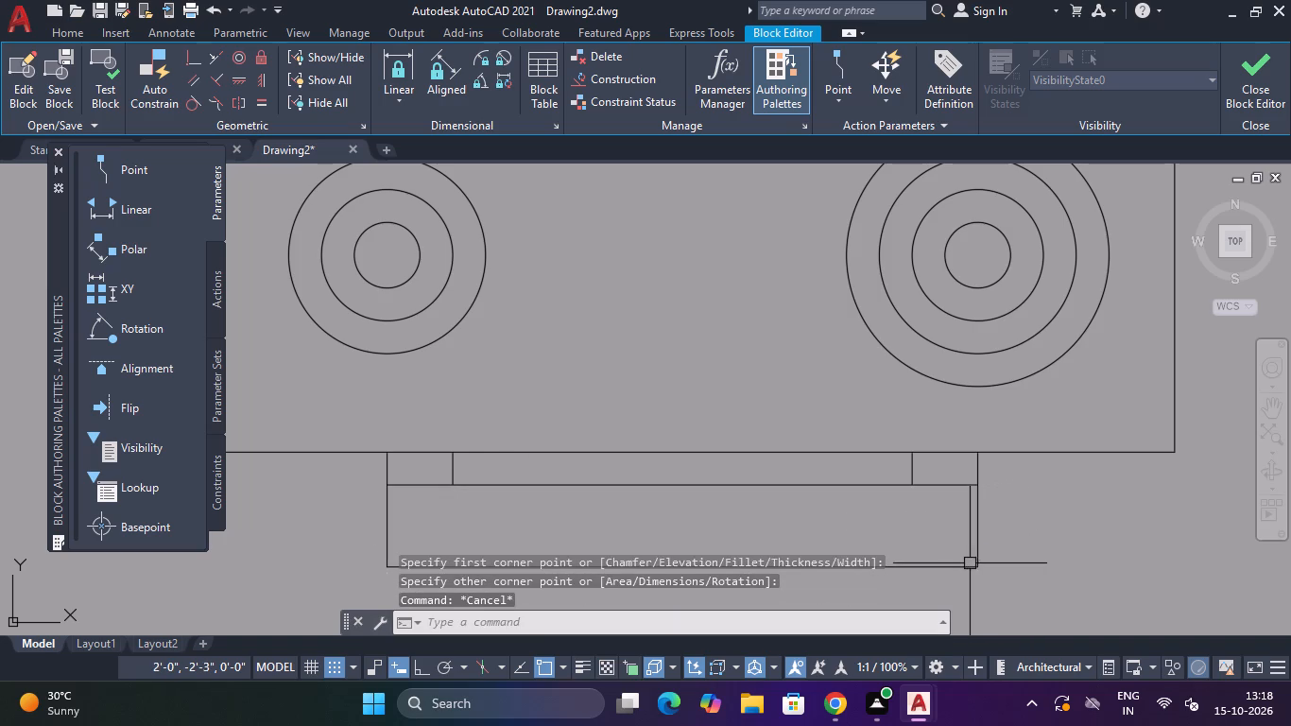
Draw diagonal lines from the new rectangle's two upper corners inward to its lower edge.
scroll(975, 483, "up", 3)
scroll(1048, 459, "down", 3)
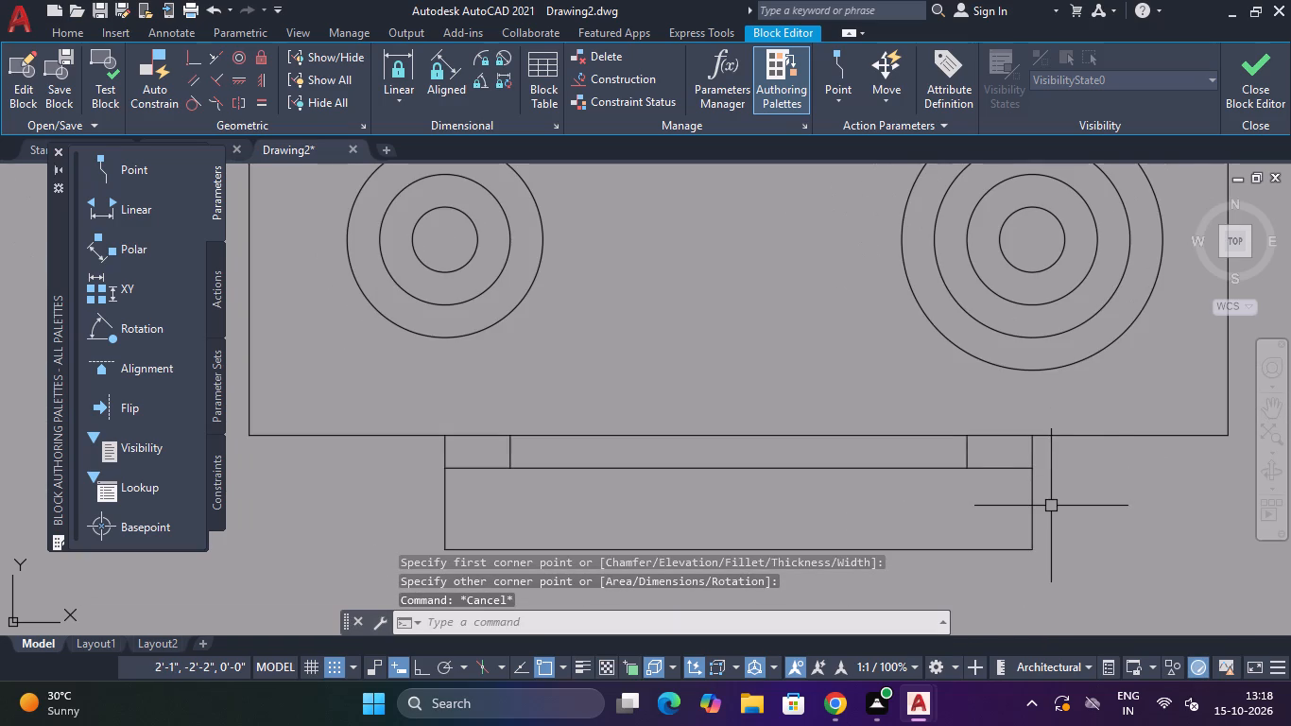
type("L")
key("space")
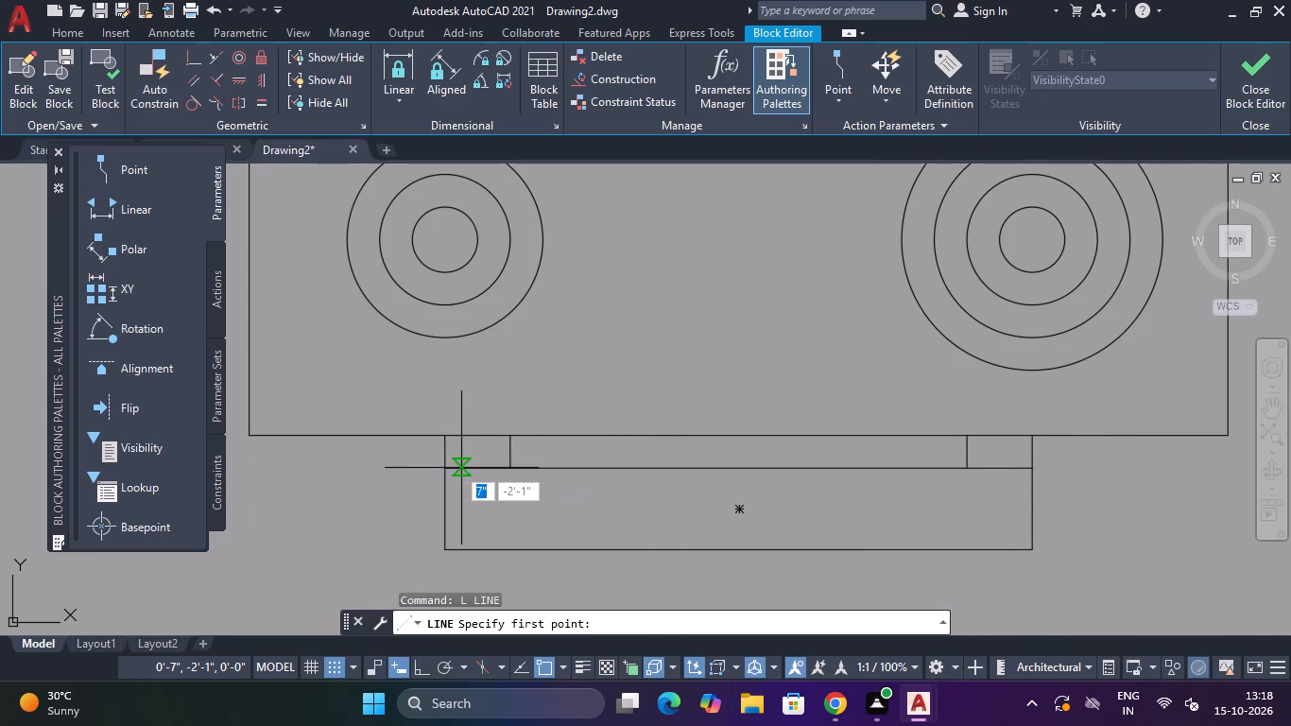
left_click(444, 469)
left_click(517, 552)
key("Escape")
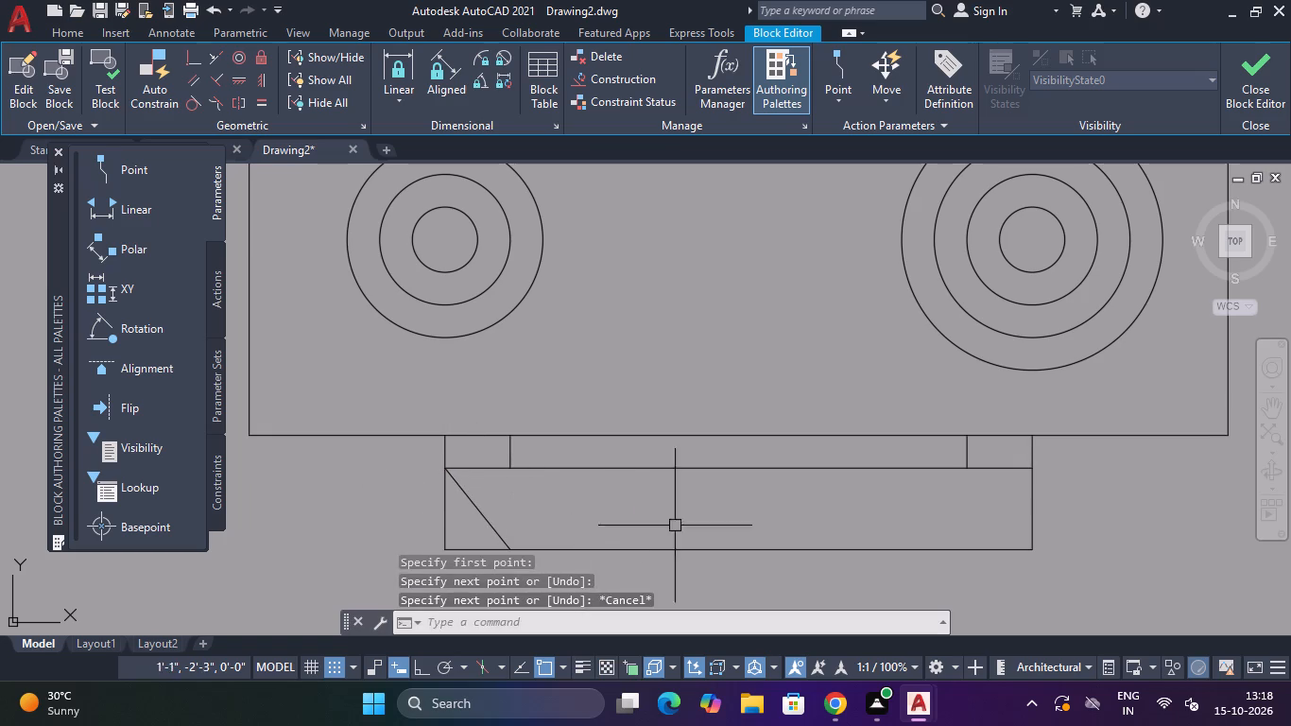
key("space")
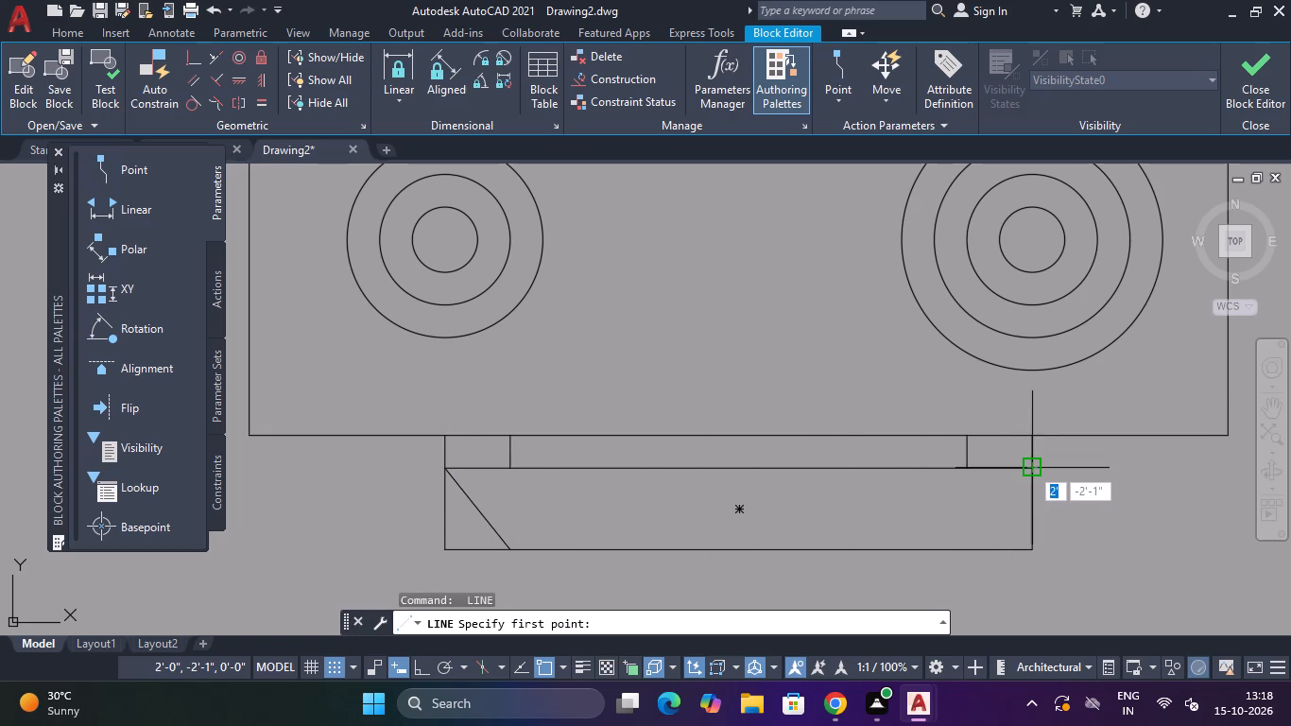
left_click(1030, 467)
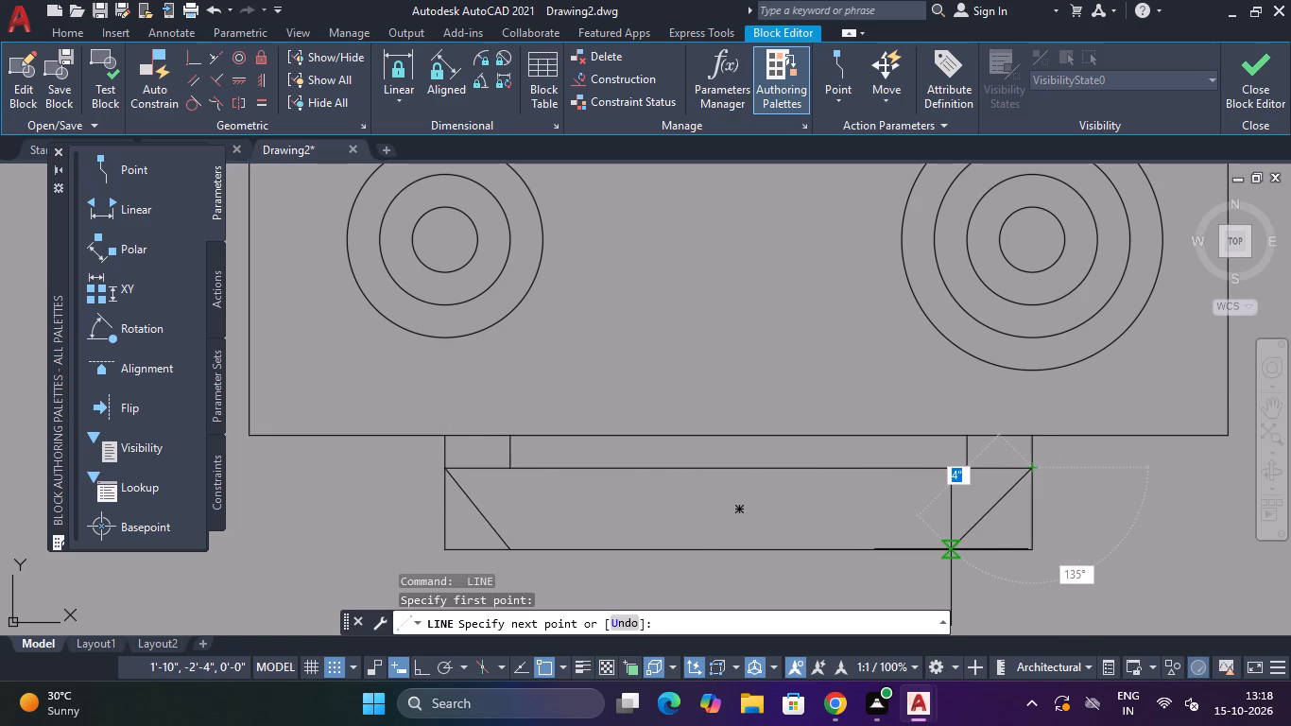
left_click(946, 555)
key("Escape")
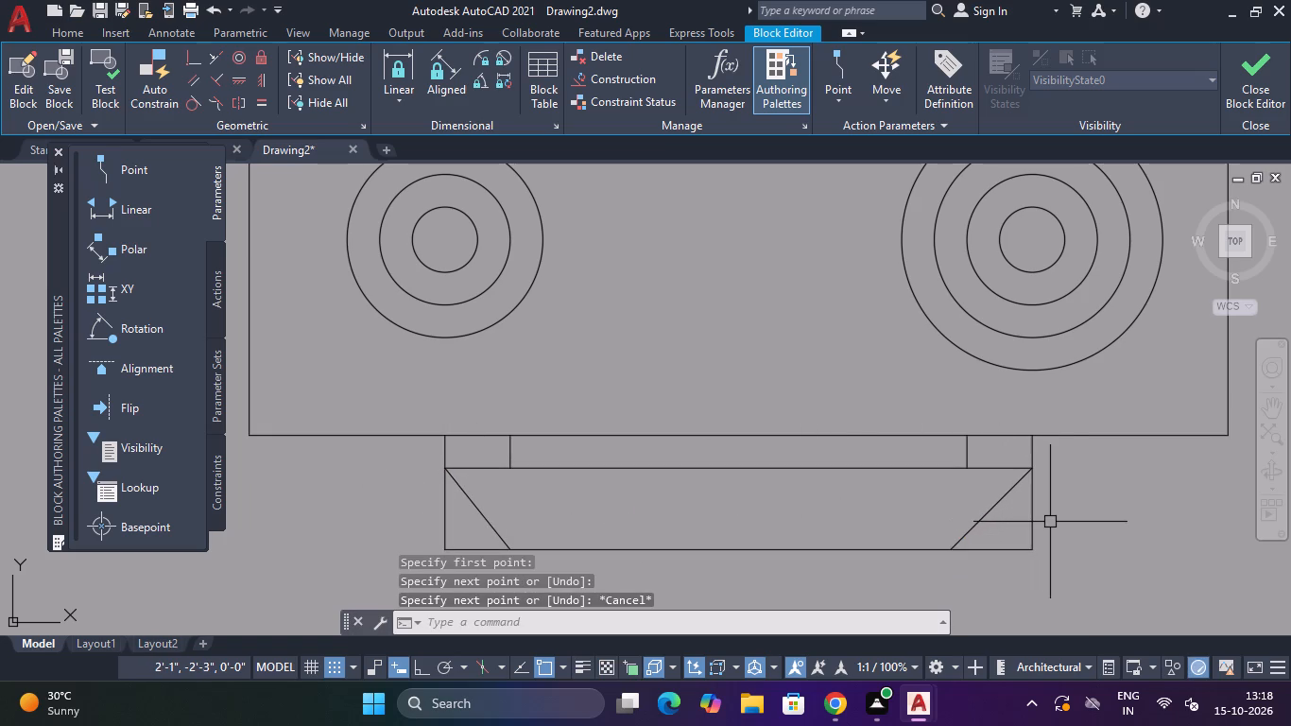
Trim the handle rectangle's left corner outside the diagonal and the upper-edge piece across the left bracket.
type("TR")
key("space")
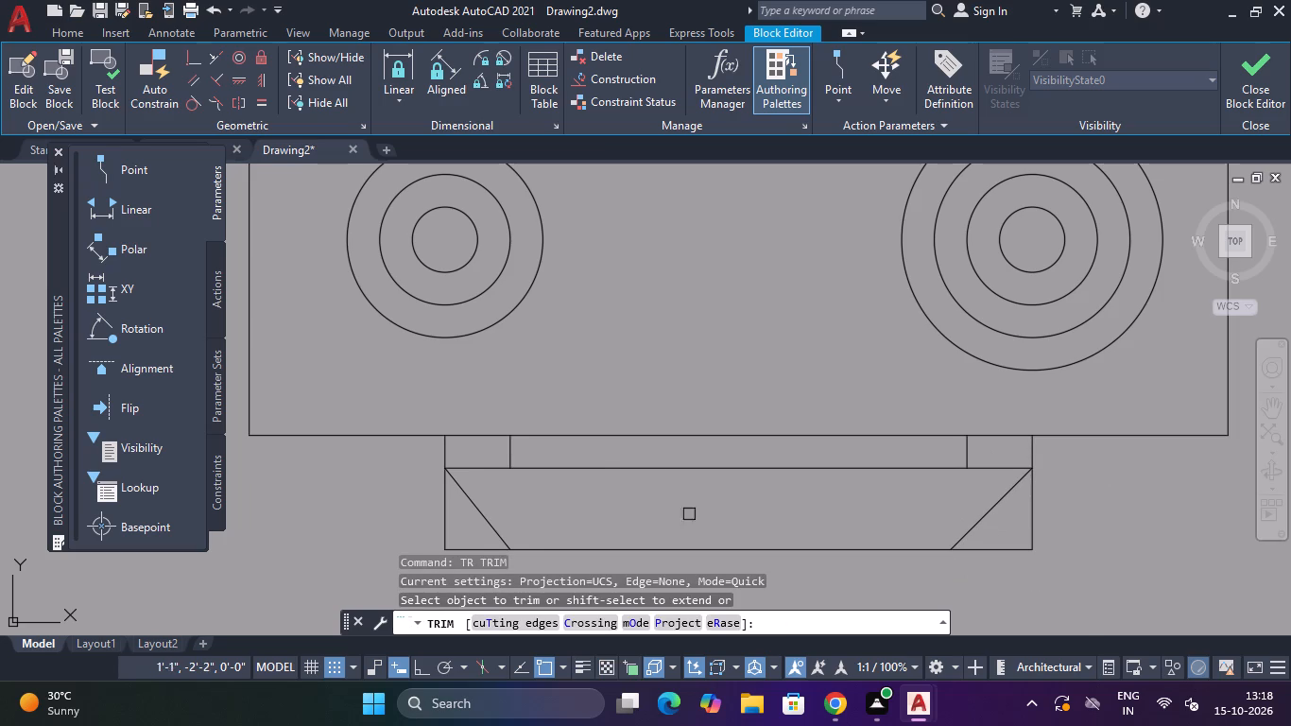
scroll(666, 484, "down", 2)
scroll(590, 527, "up", 3)
left_click(589, 514)
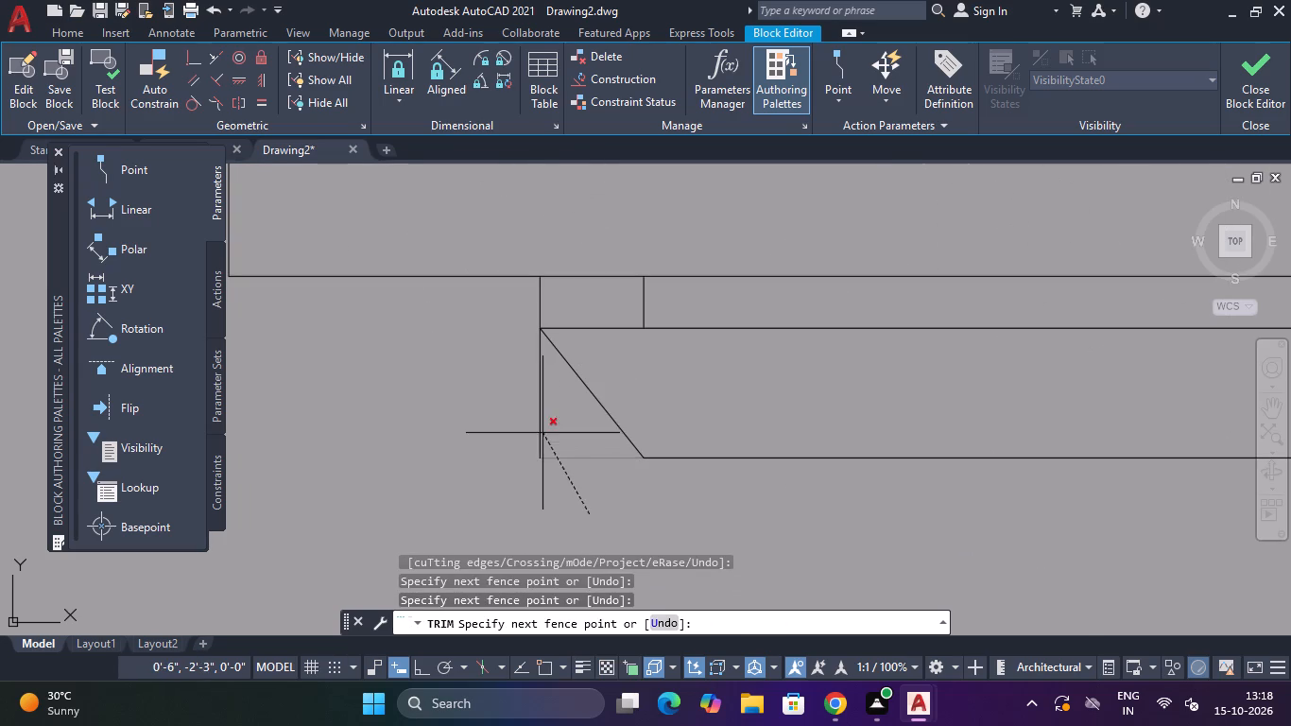
left_click(532, 403)
left_click(615, 344)
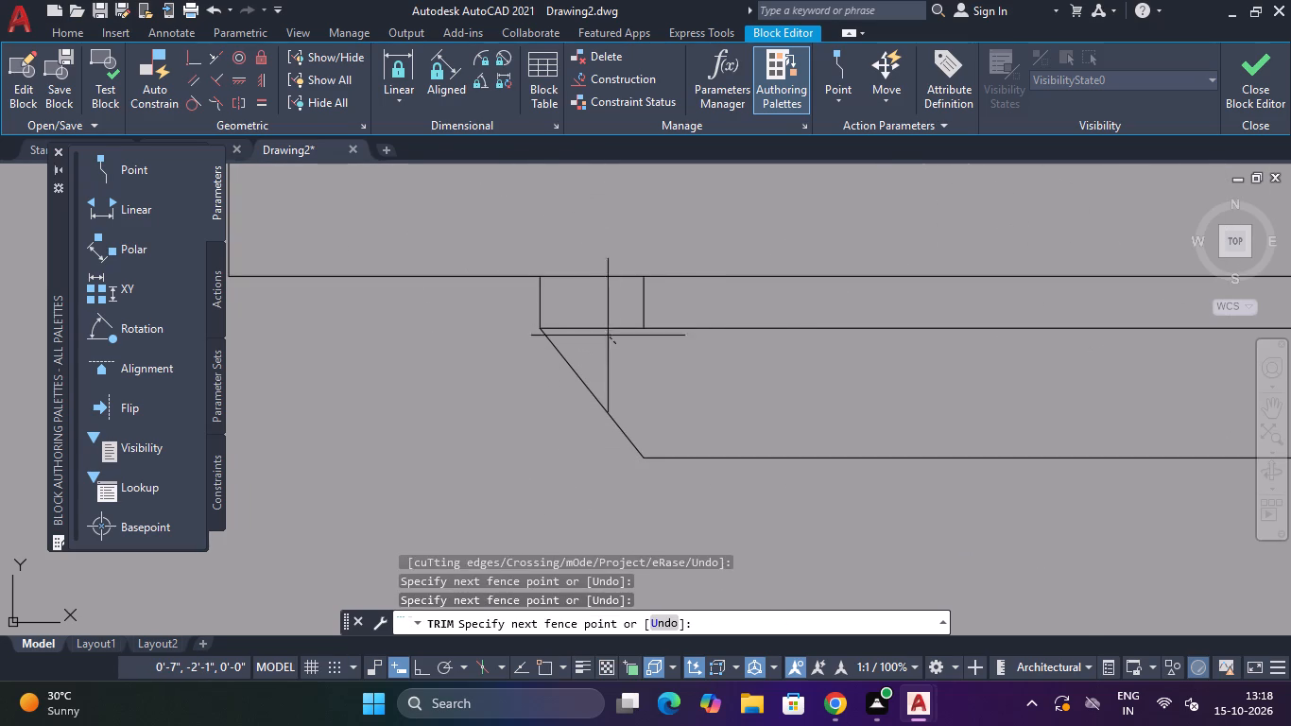
left_click(593, 308)
Trim the handle rectangle's right corner outside the diagonal and the upper-edge piece across the right bracket.
scroll(606, 323, "down", 4)
scroll(759, 363, "up", 3)
left_click(726, 272)
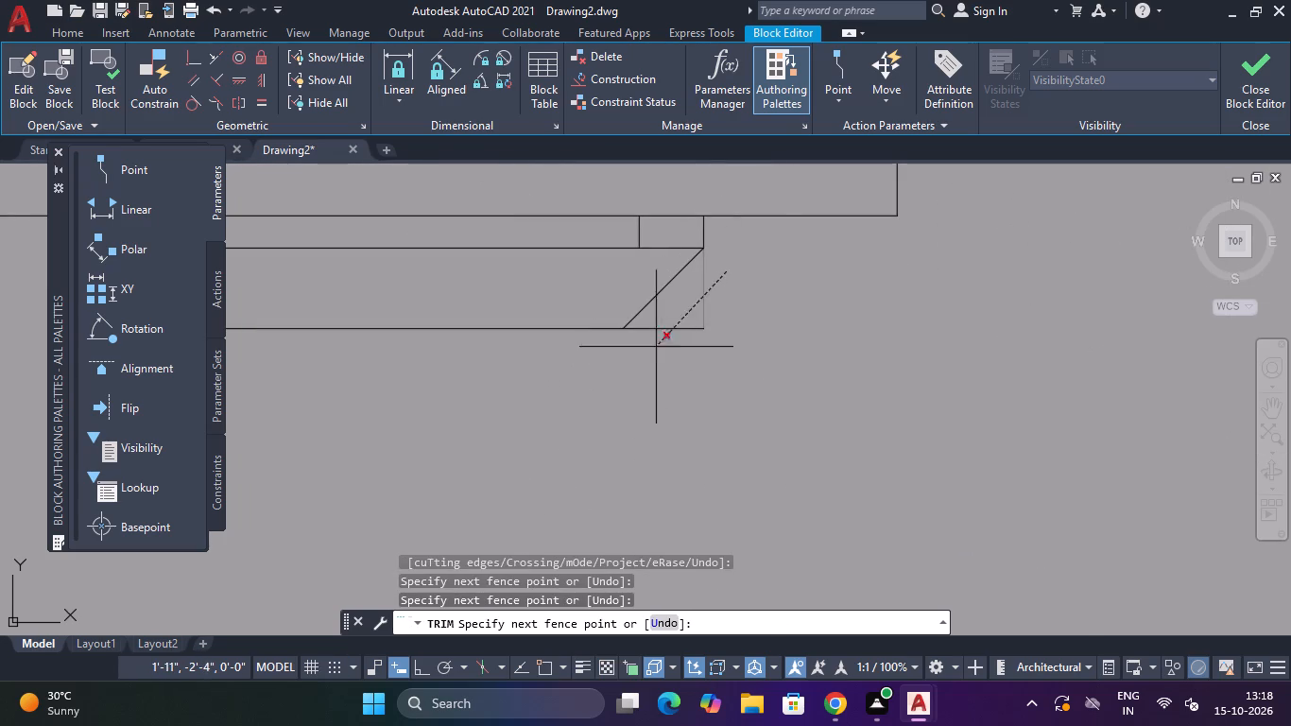
left_click(647, 368)
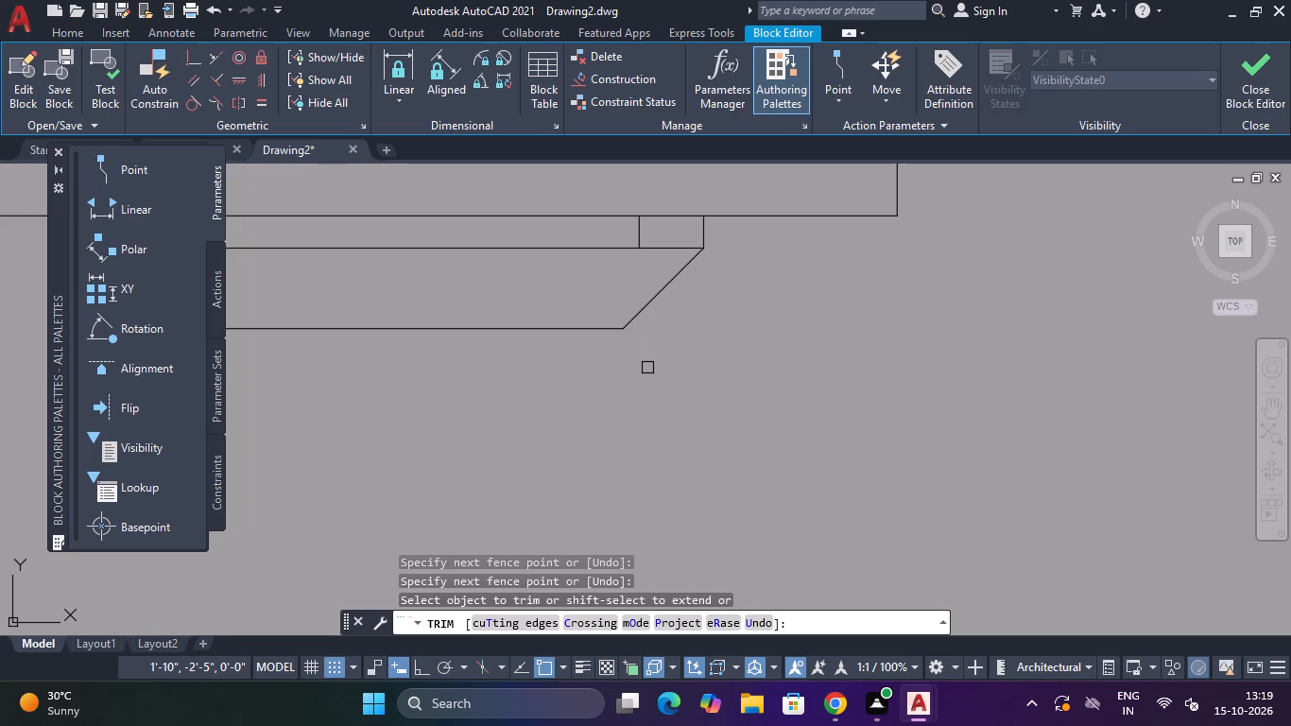
scroll(655, 233, "up", 1)
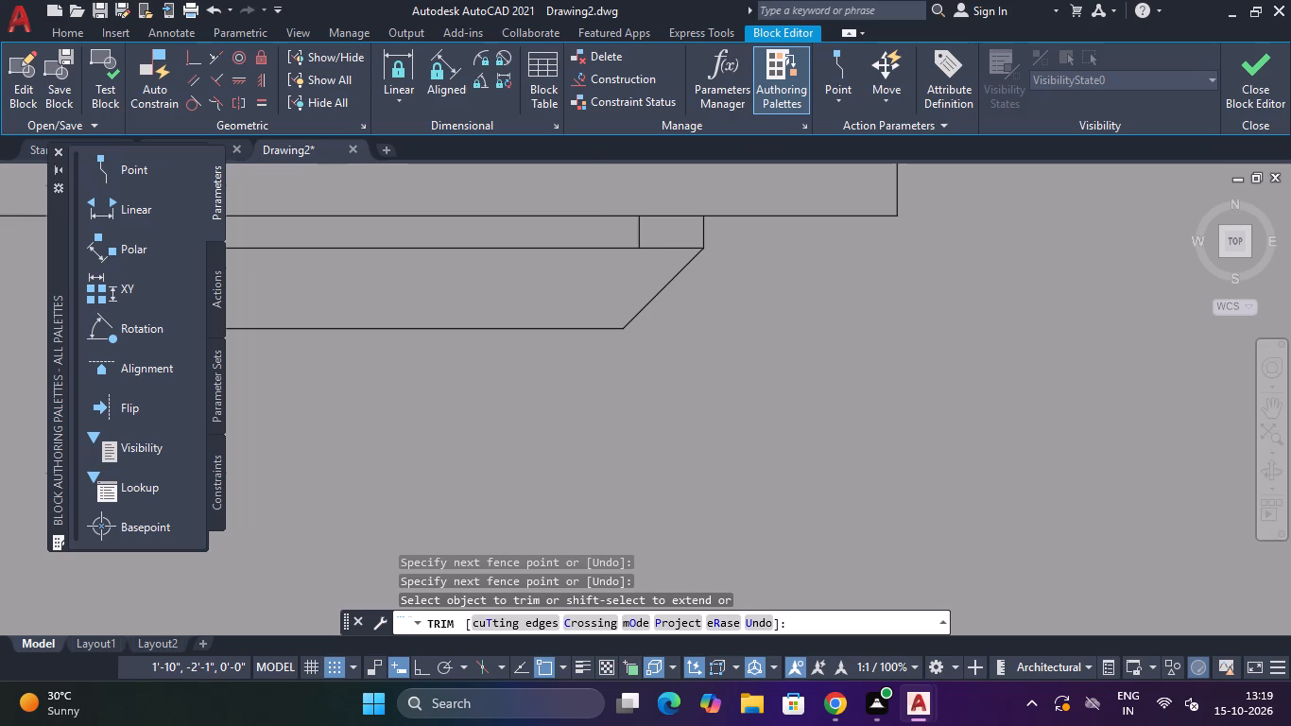
scroll(655, 233, "up", 2)
left_click(655, 233)
left_click(633, 312)
scroll(634, 312, "down", 8)
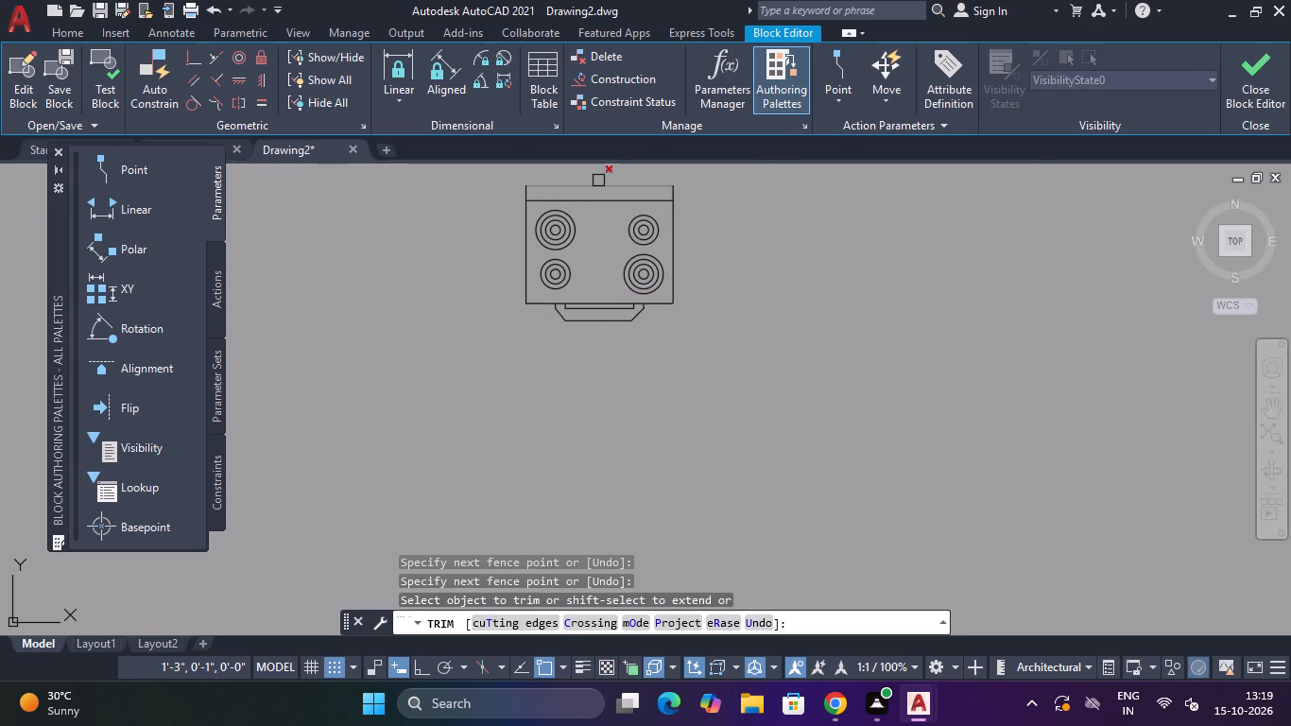
key("Escape")
key("Escape")
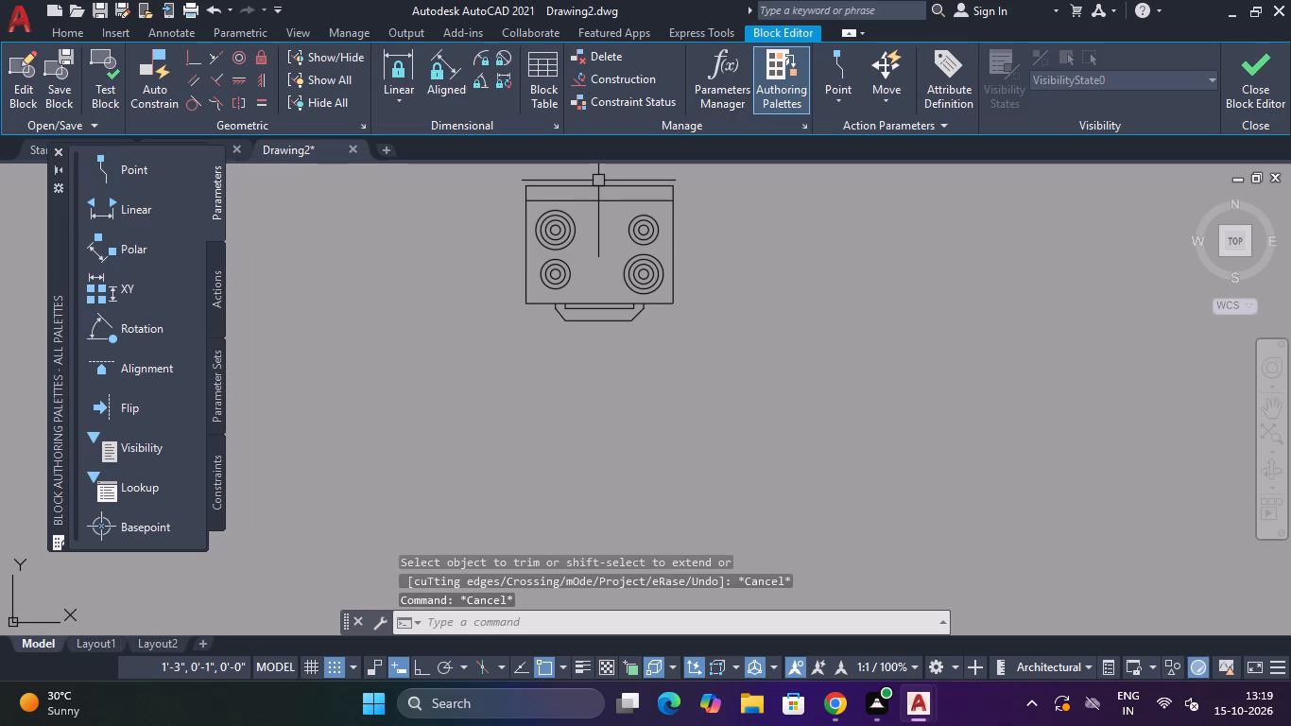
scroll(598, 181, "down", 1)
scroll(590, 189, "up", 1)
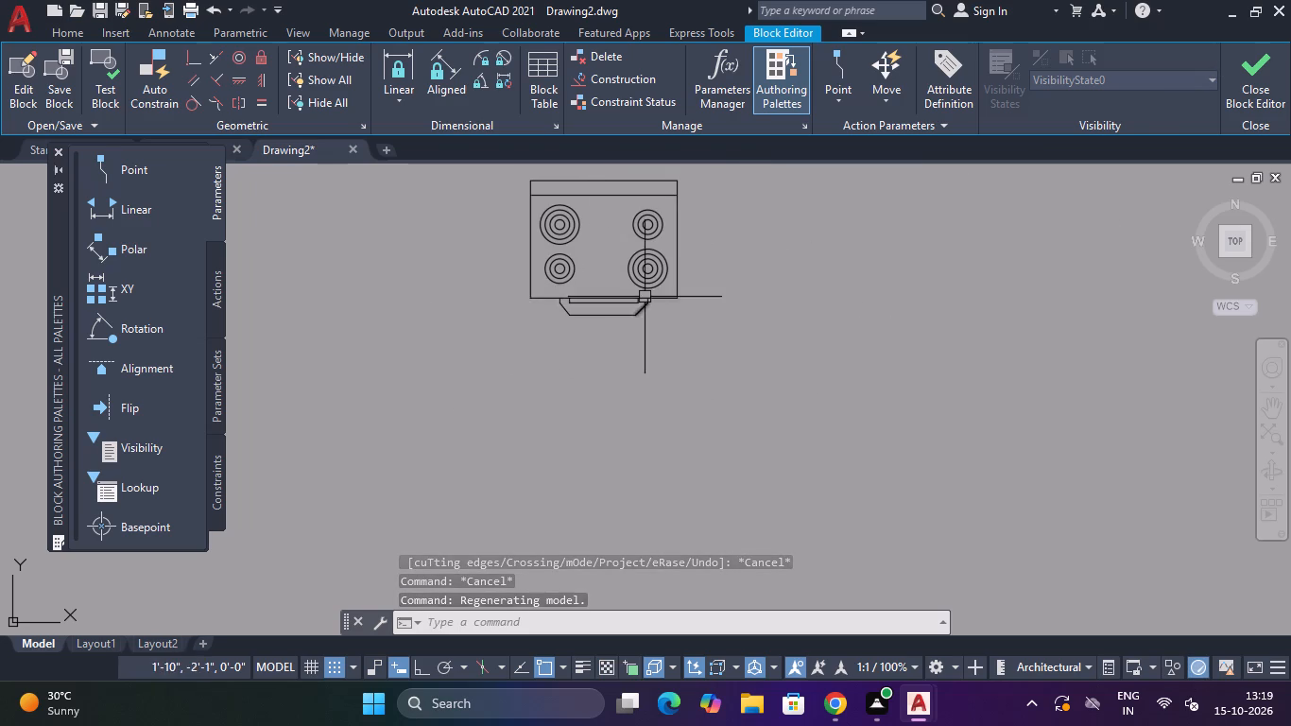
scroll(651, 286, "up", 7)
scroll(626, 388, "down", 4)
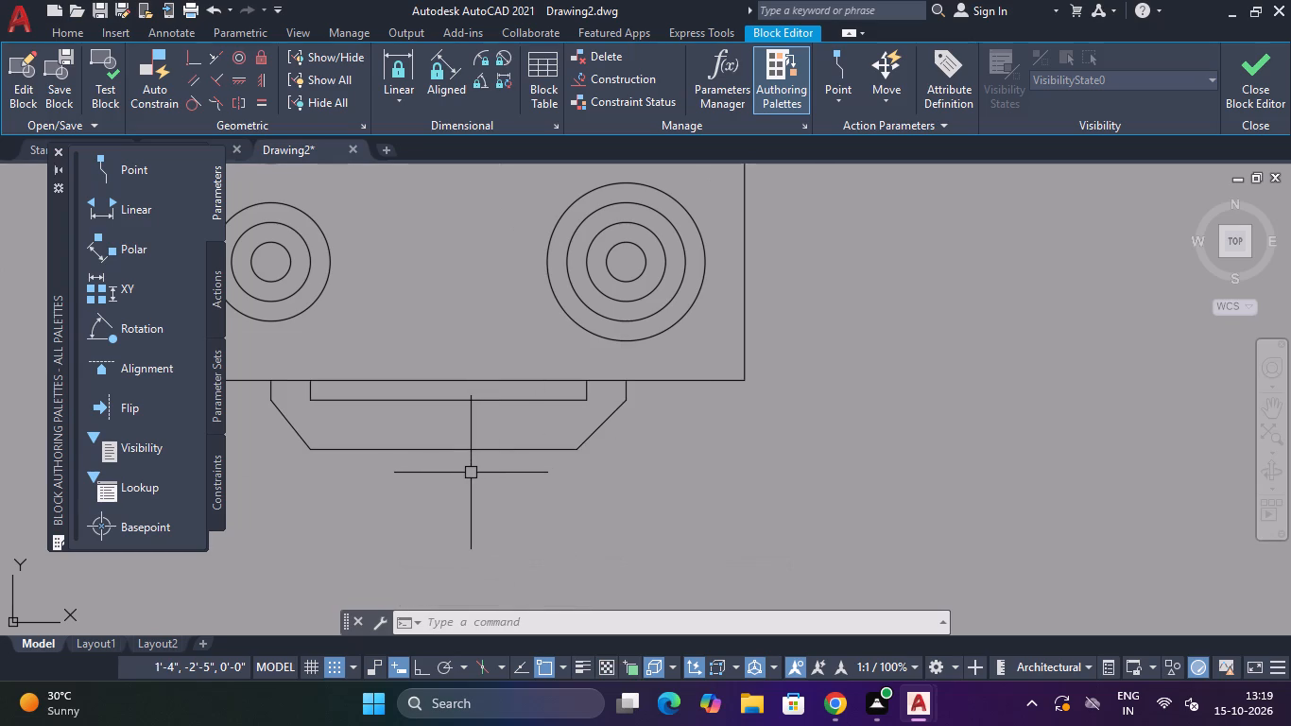
Move the handle's outer horizontal edge about 1" toward the range's front edge.
key("Escape")
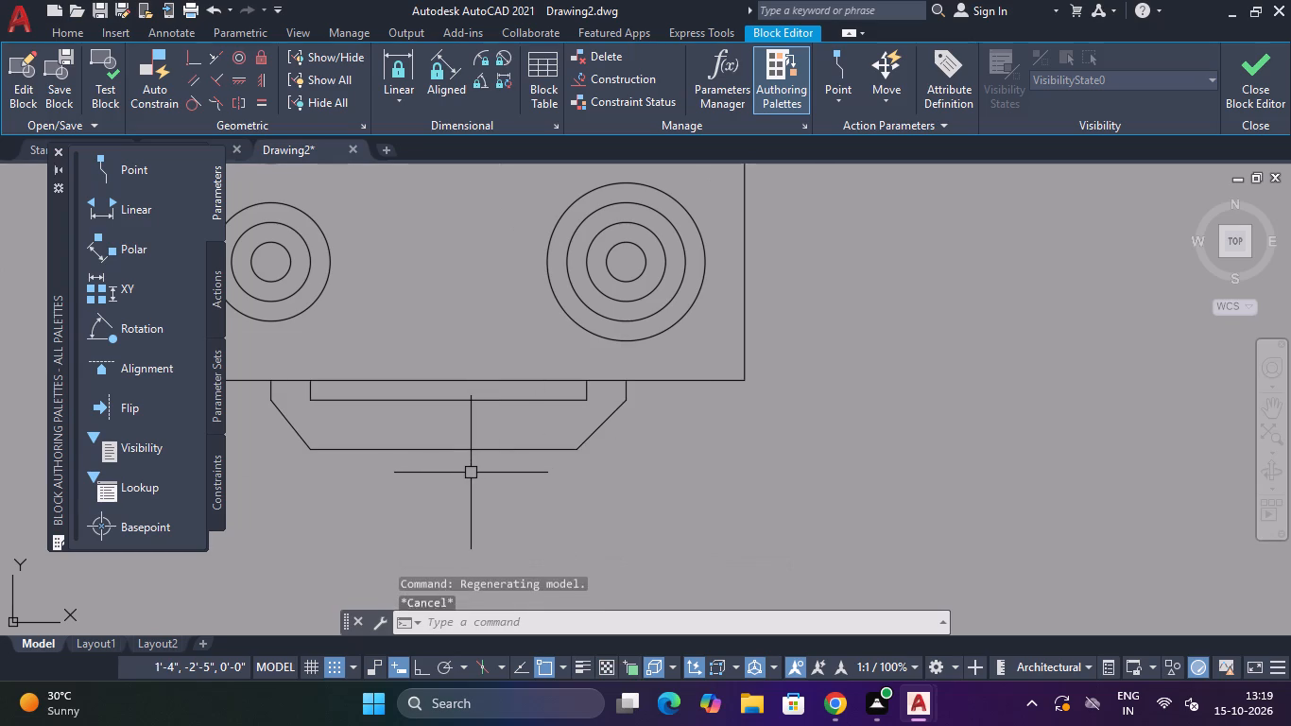
key("Escape")
key("Escape")
key("Escape")
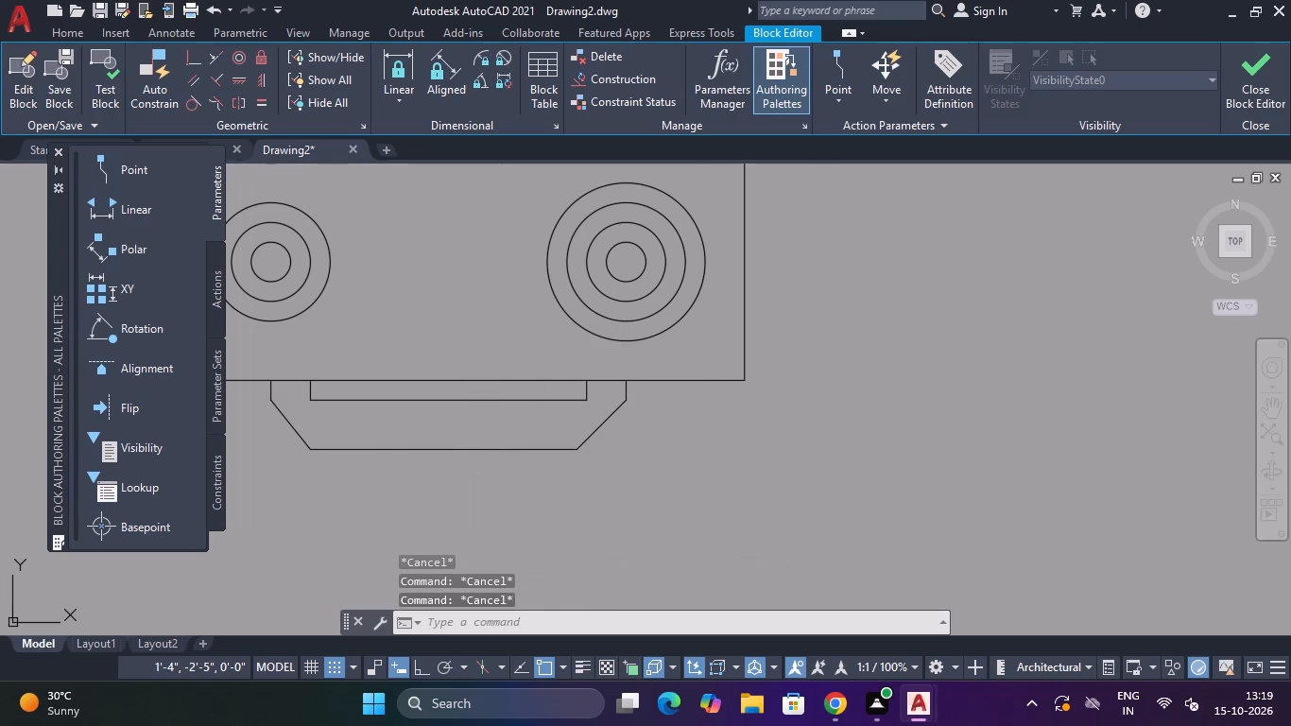
left_click(416, 439)
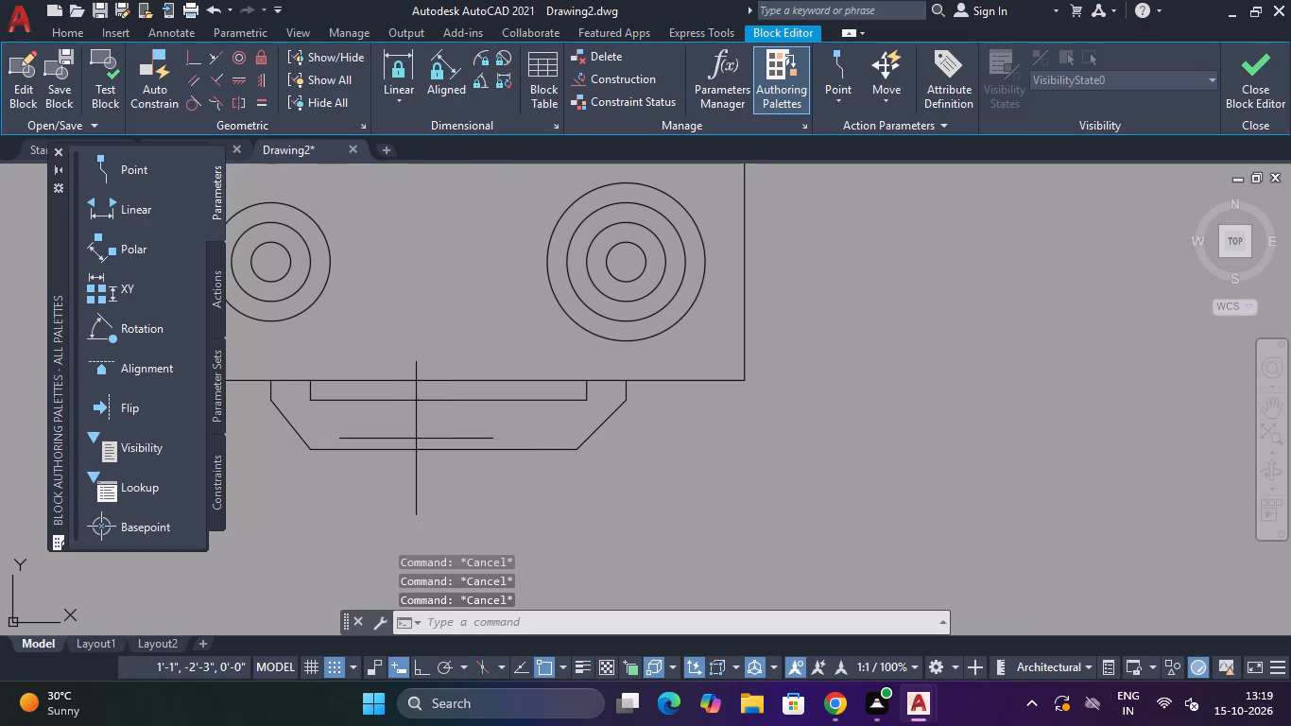
left_click(399, 470)
key("Escape")
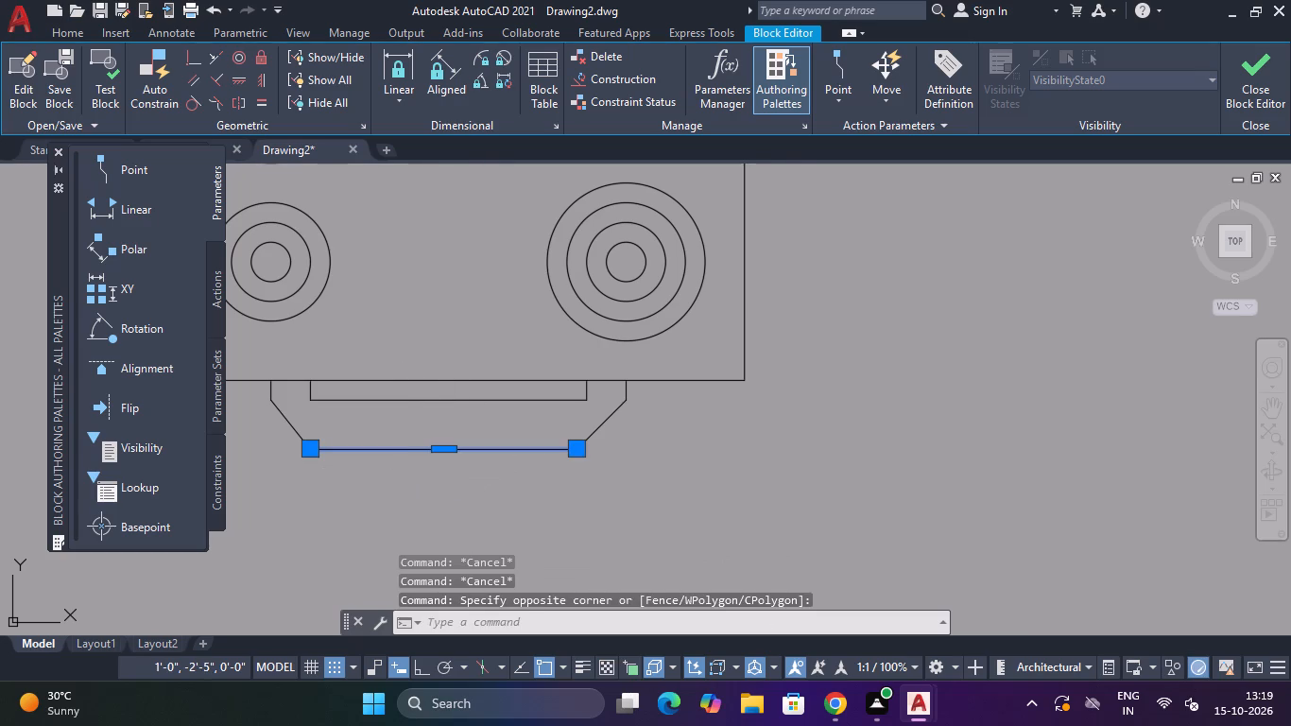
left_click(428, 427)
left_click(409, 475)
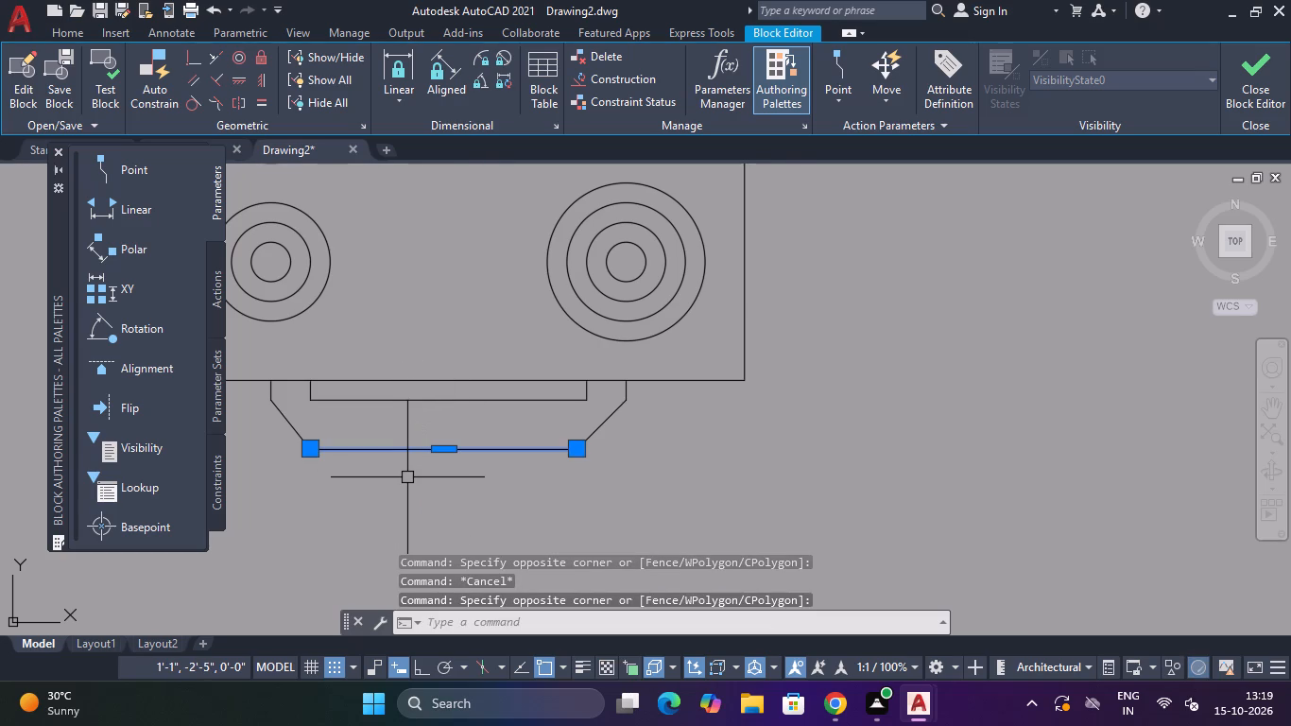
type("M")
key("space")
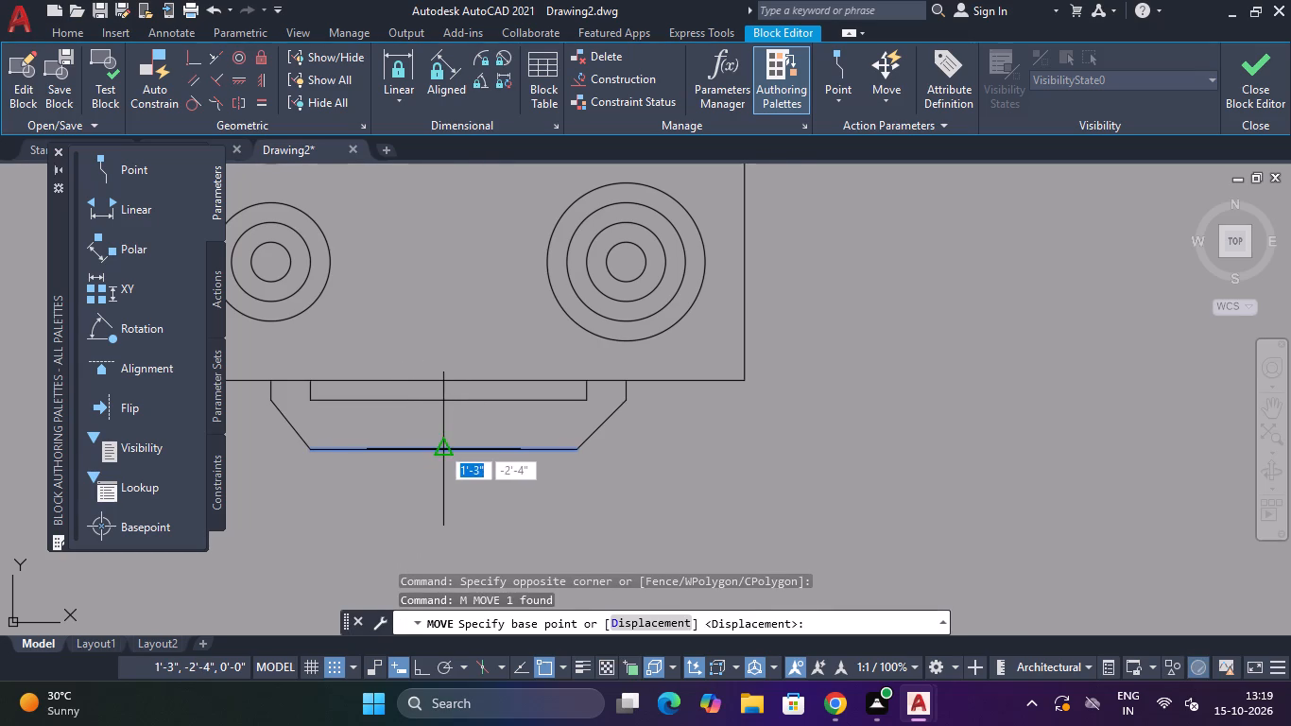
left_click(440, 446)
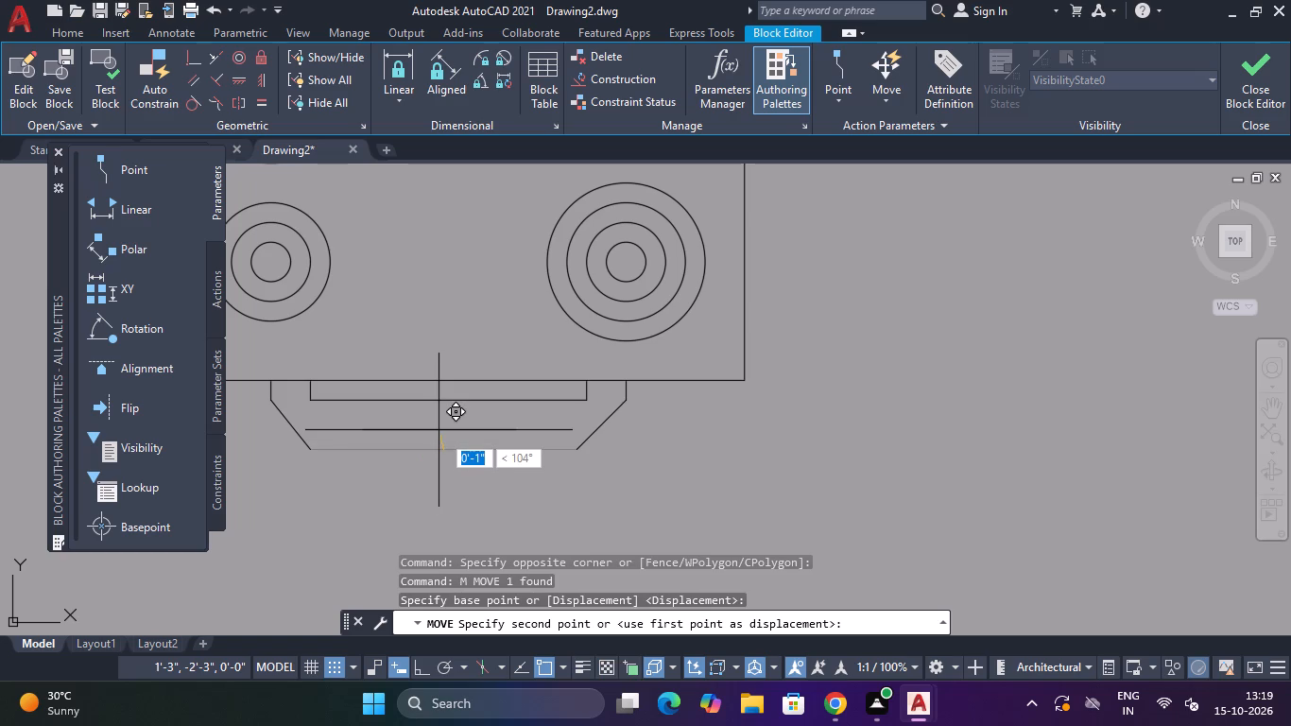
left_click(441, 434)
key("Escape")
Extend both ends of the moved handle edge to meet the two diagonal lines.
type("EX")
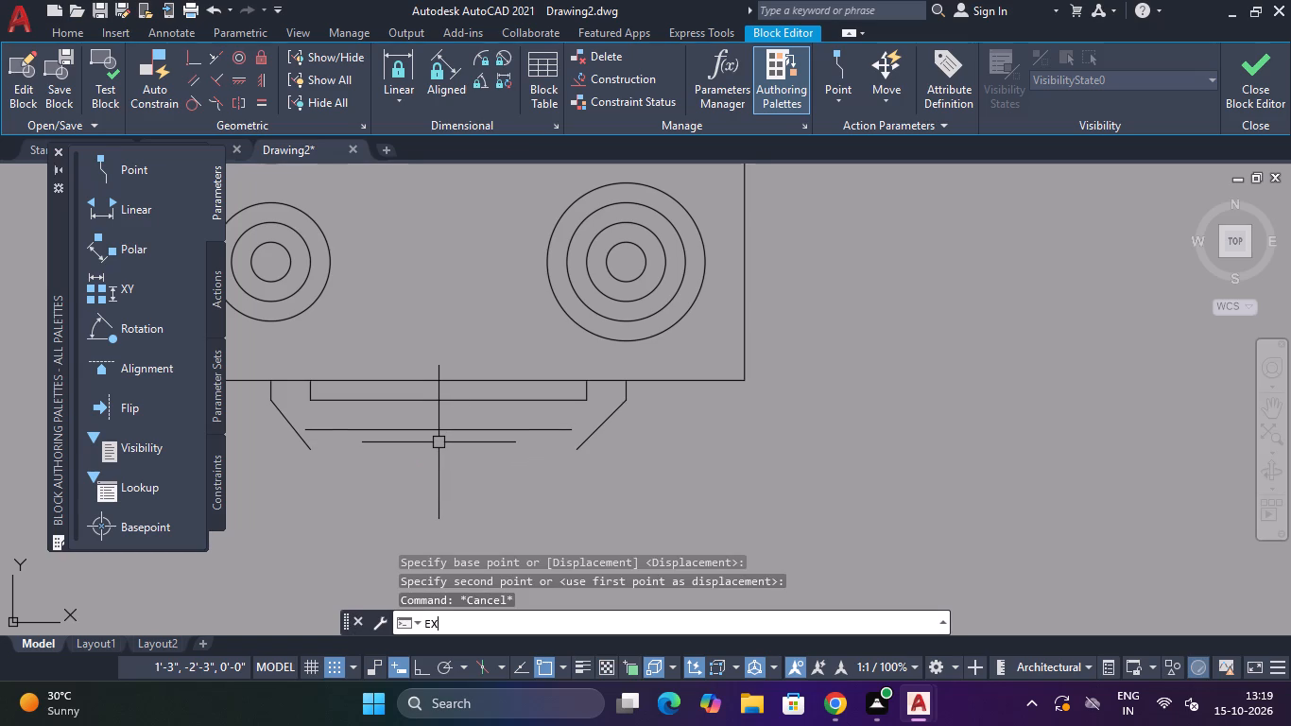
key("space")
left_click(342, 427)
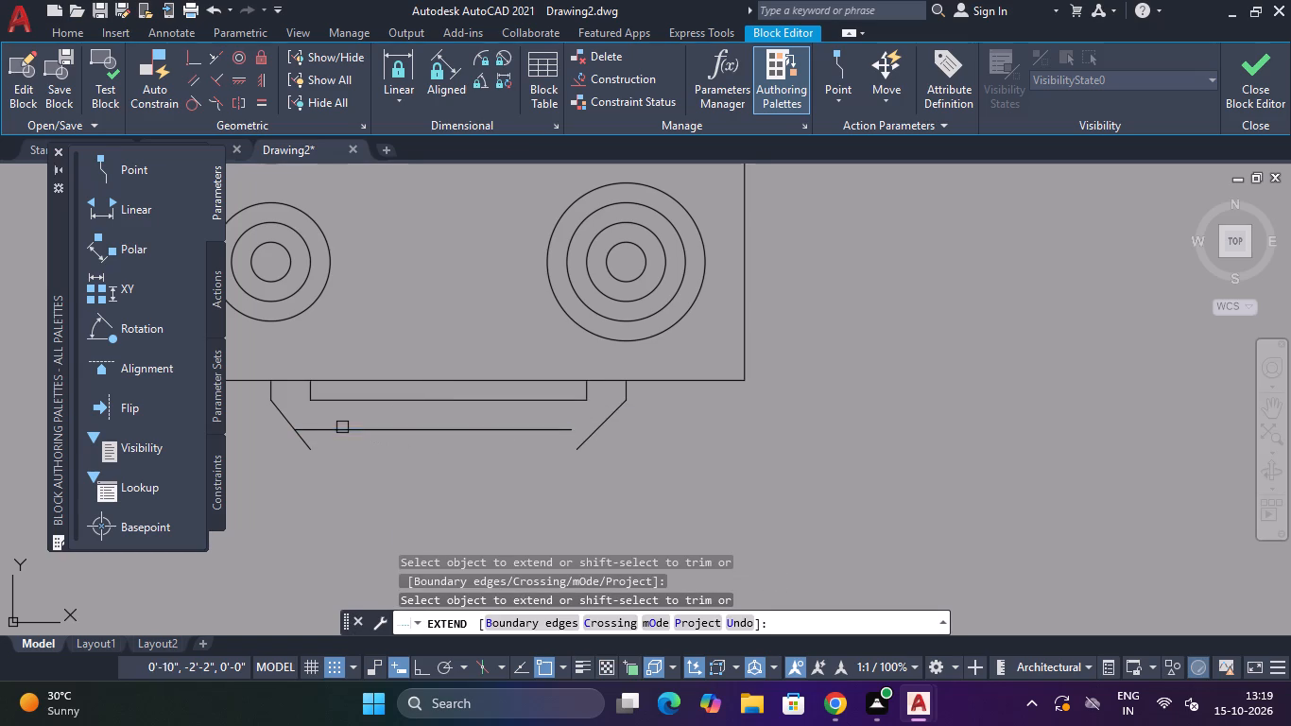
left_click(542, 429)
key("Escape")
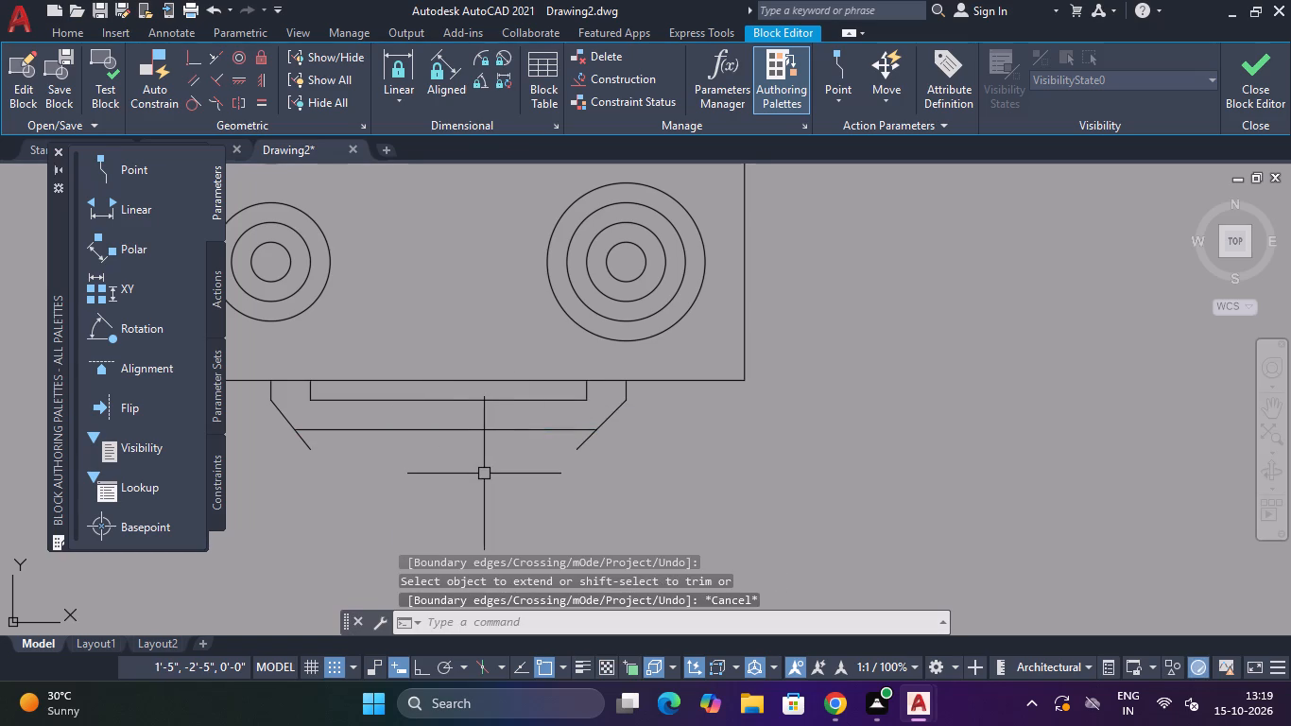
Trim the two diagonal ends projecting below the handle's outer edge.
type("TR")
key("space")
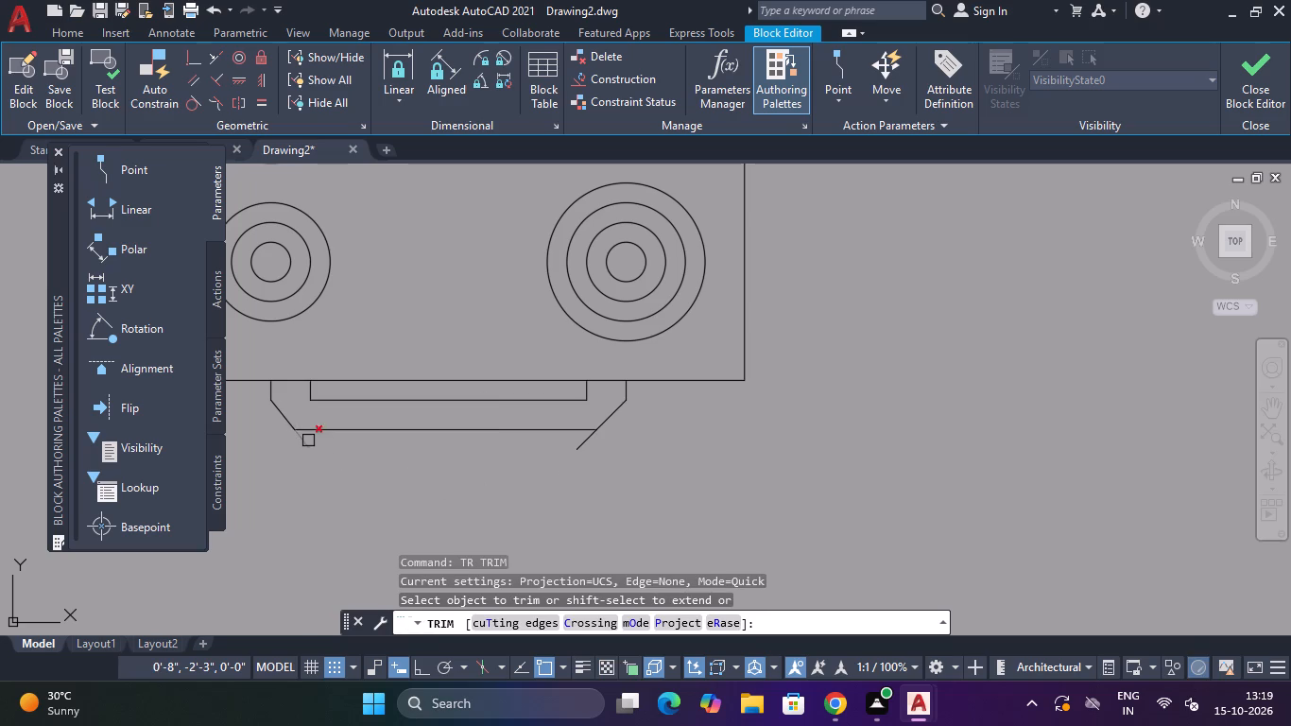
left_click(305, 440)
left_click(579, 454)
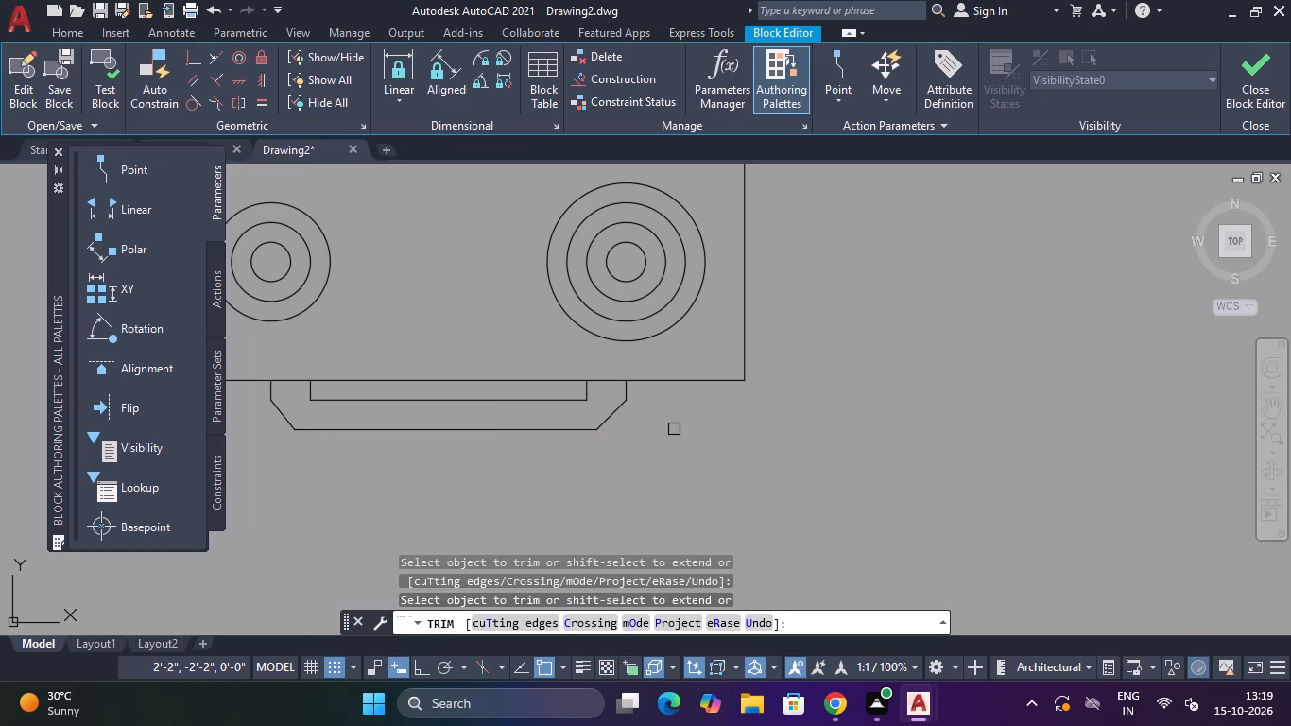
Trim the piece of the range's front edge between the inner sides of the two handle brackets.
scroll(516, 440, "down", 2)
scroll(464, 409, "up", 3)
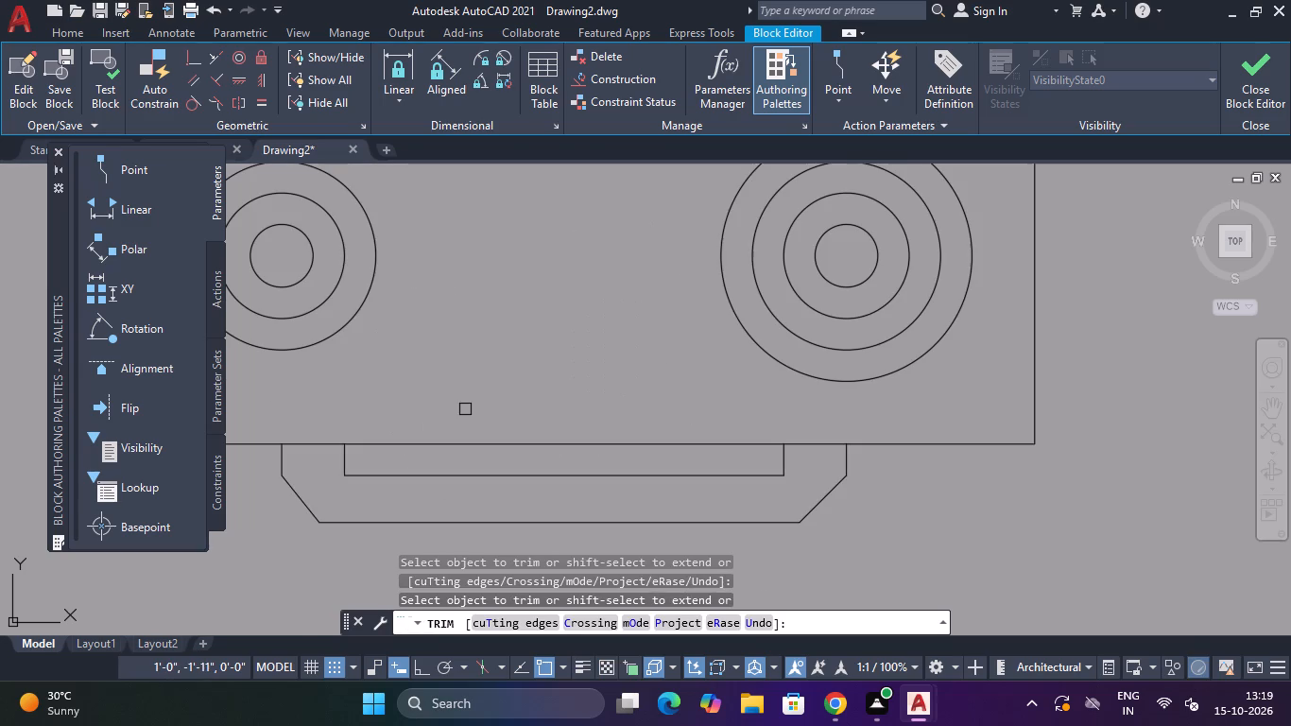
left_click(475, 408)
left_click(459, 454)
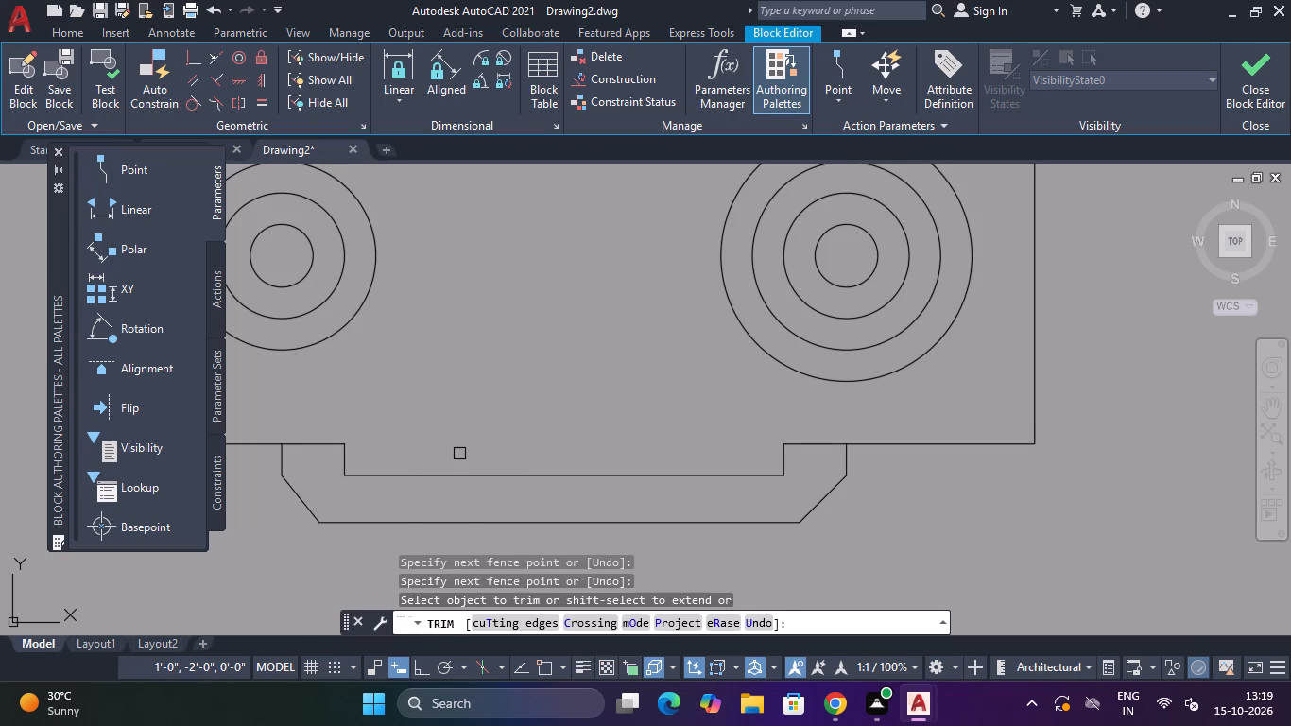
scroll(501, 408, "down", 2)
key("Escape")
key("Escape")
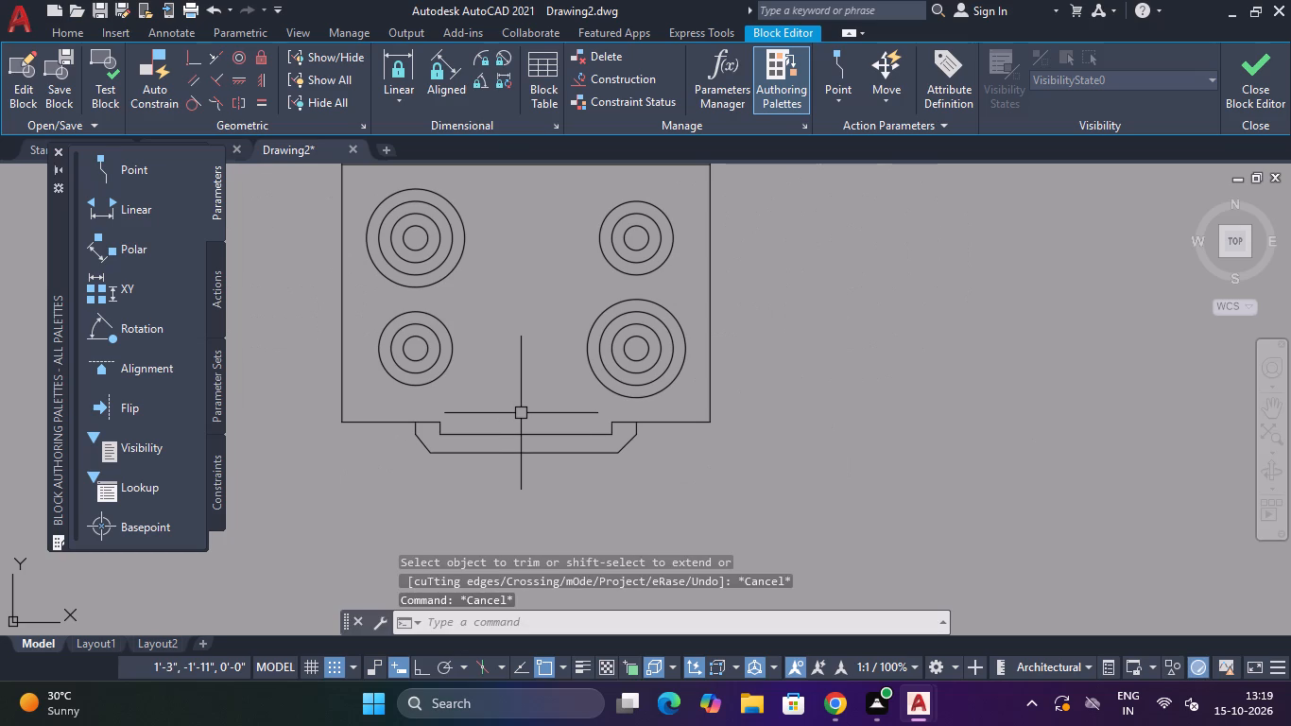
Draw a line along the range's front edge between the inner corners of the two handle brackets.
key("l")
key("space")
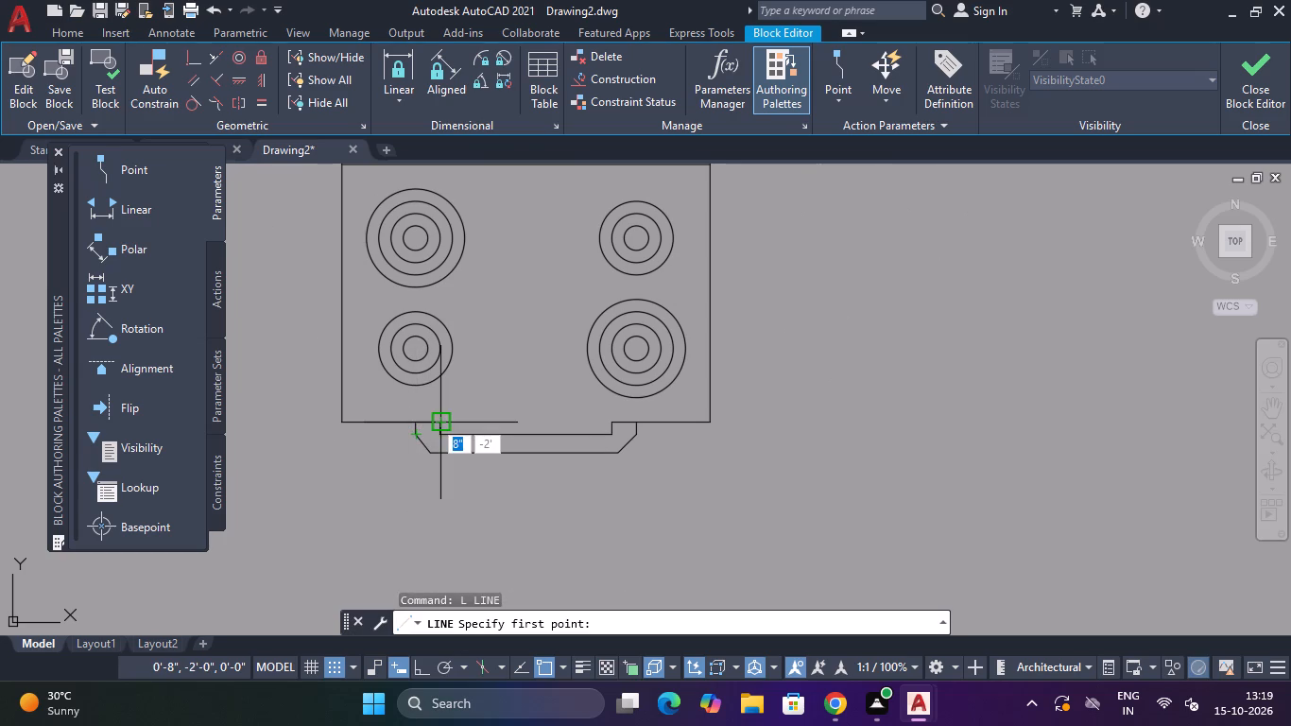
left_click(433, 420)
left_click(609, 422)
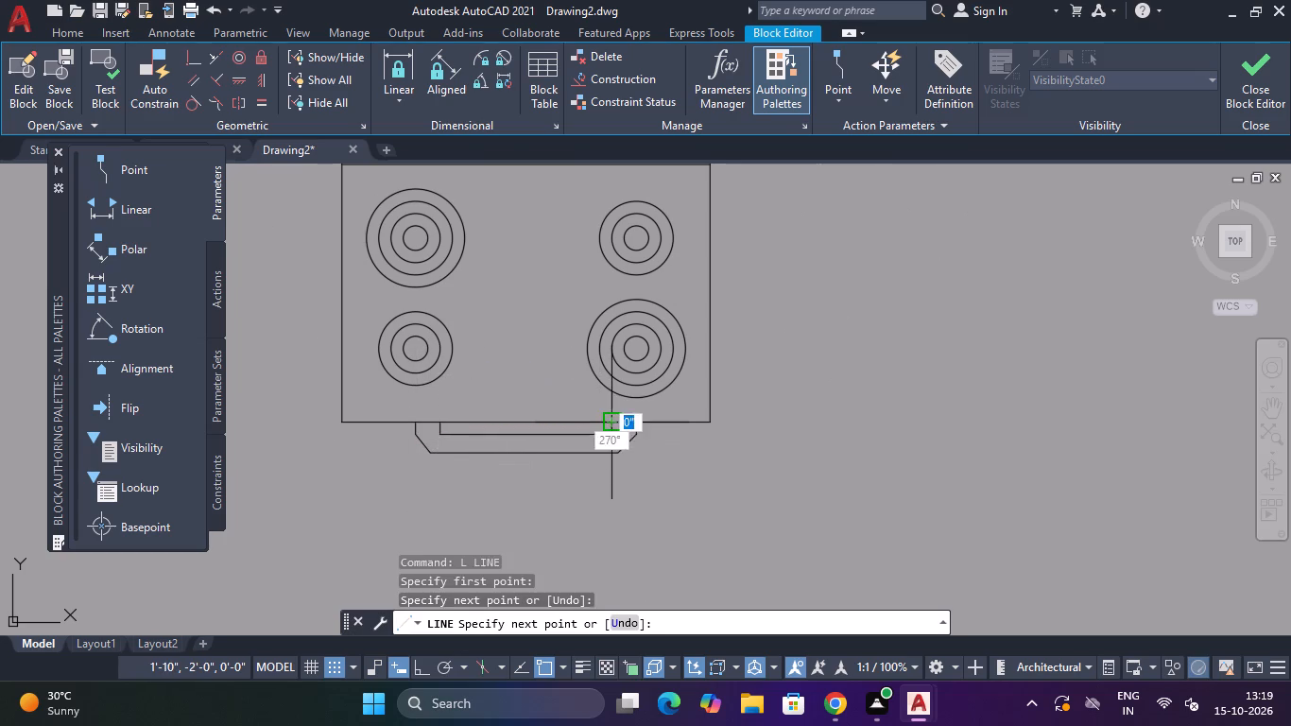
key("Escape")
Close the Block Editor, saving the changes to the Range-Oven - 30 in top block.
left_click(1251, 80)
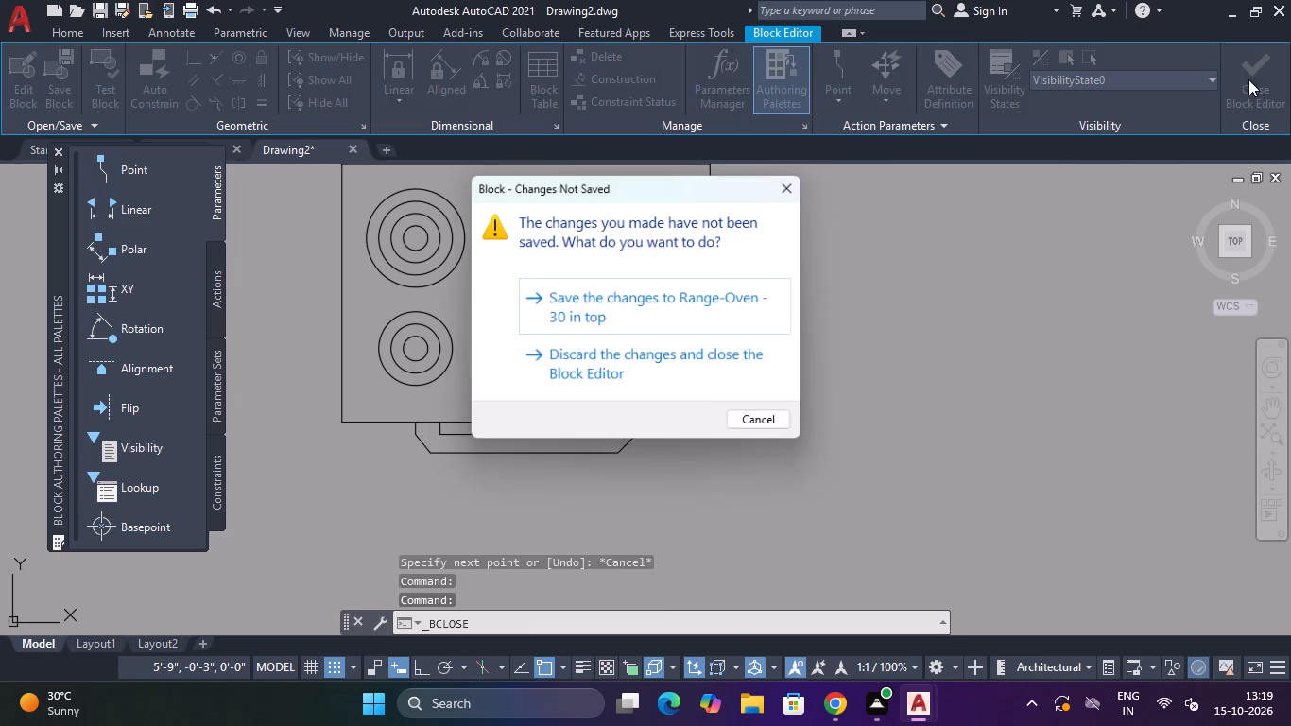
left_click(542, 308)
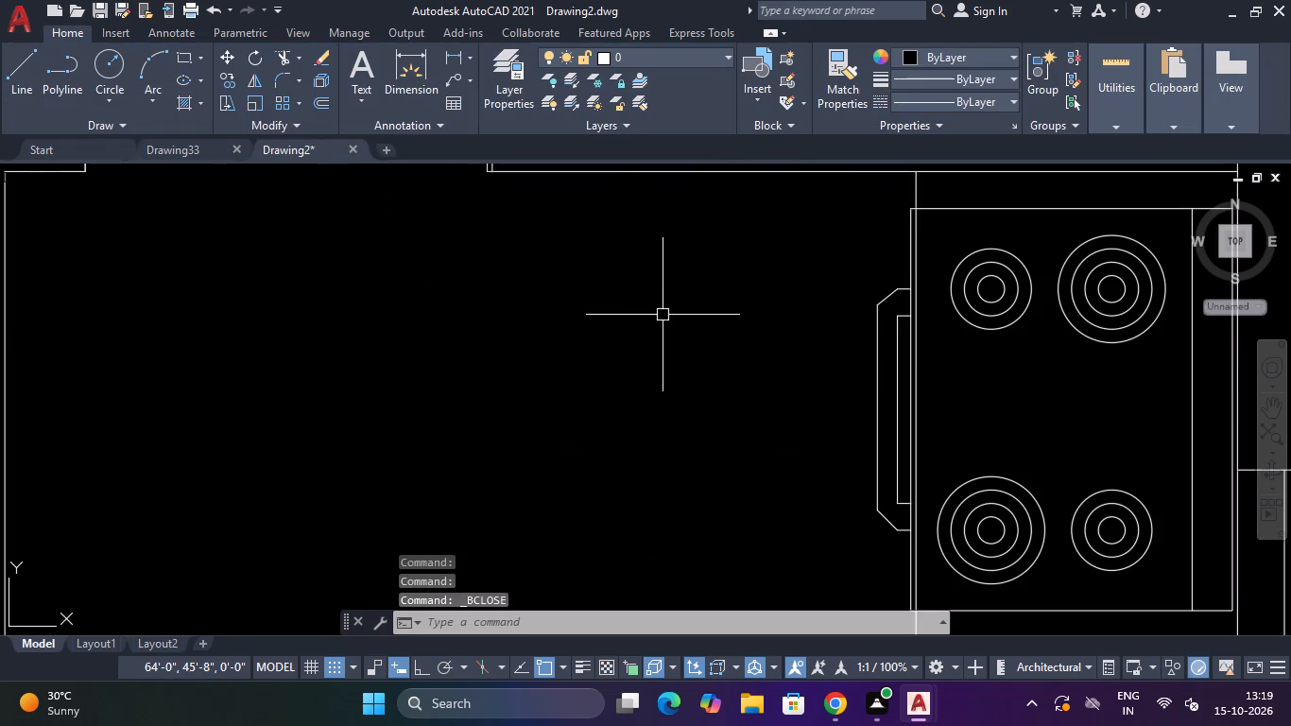
Move the toilet in the bathroom above the kitchen about 2'-10" straight down along the outer wall.
scroll(694, 320, "down", 4)
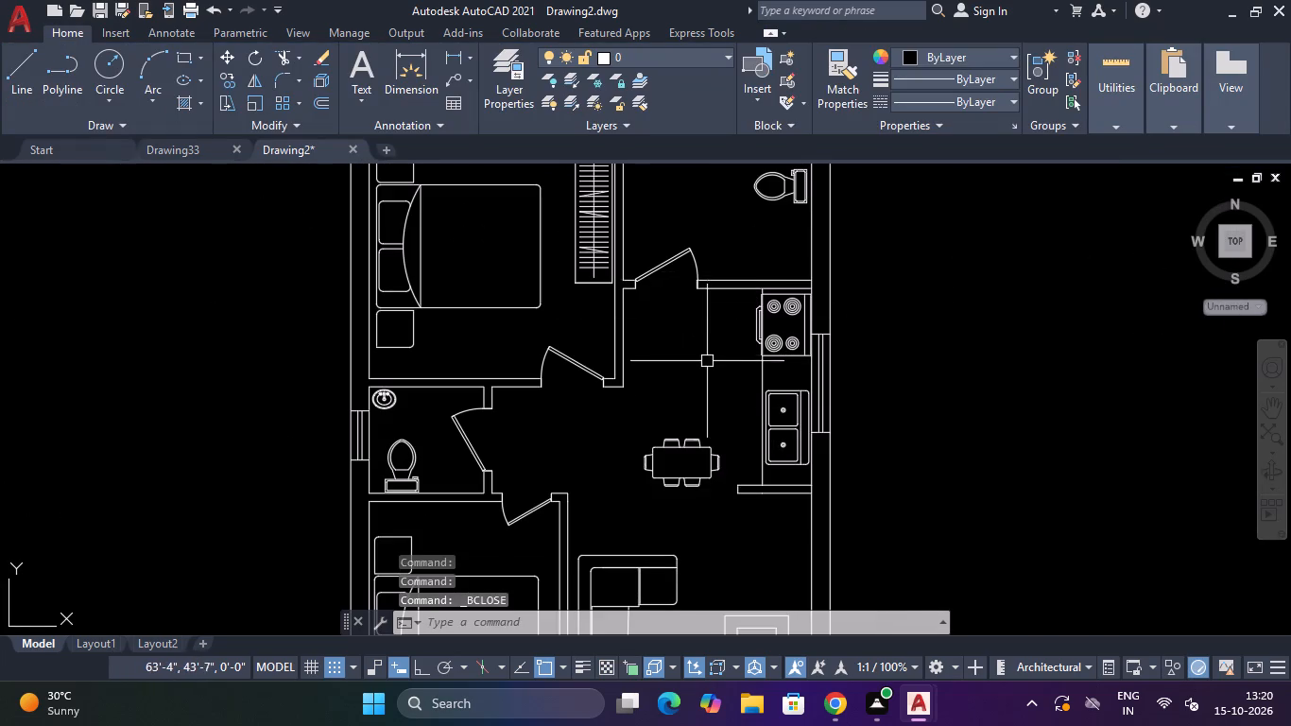
scroll(707, 368, "down", 2)
scroll(736, 278, "up", 3)
scroll(733, 294, "down", 2)
scroll(723, 329, "up", 2)
left_click(775, 294)
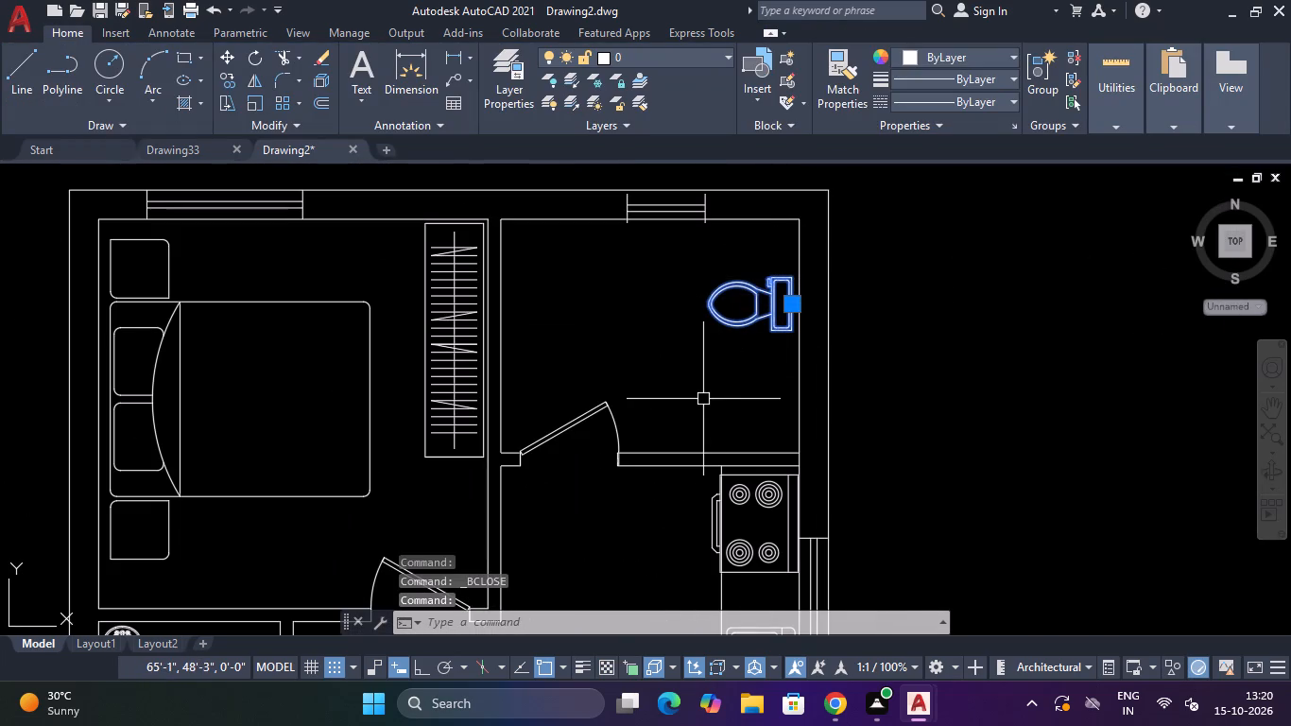
type("M")
key("space")
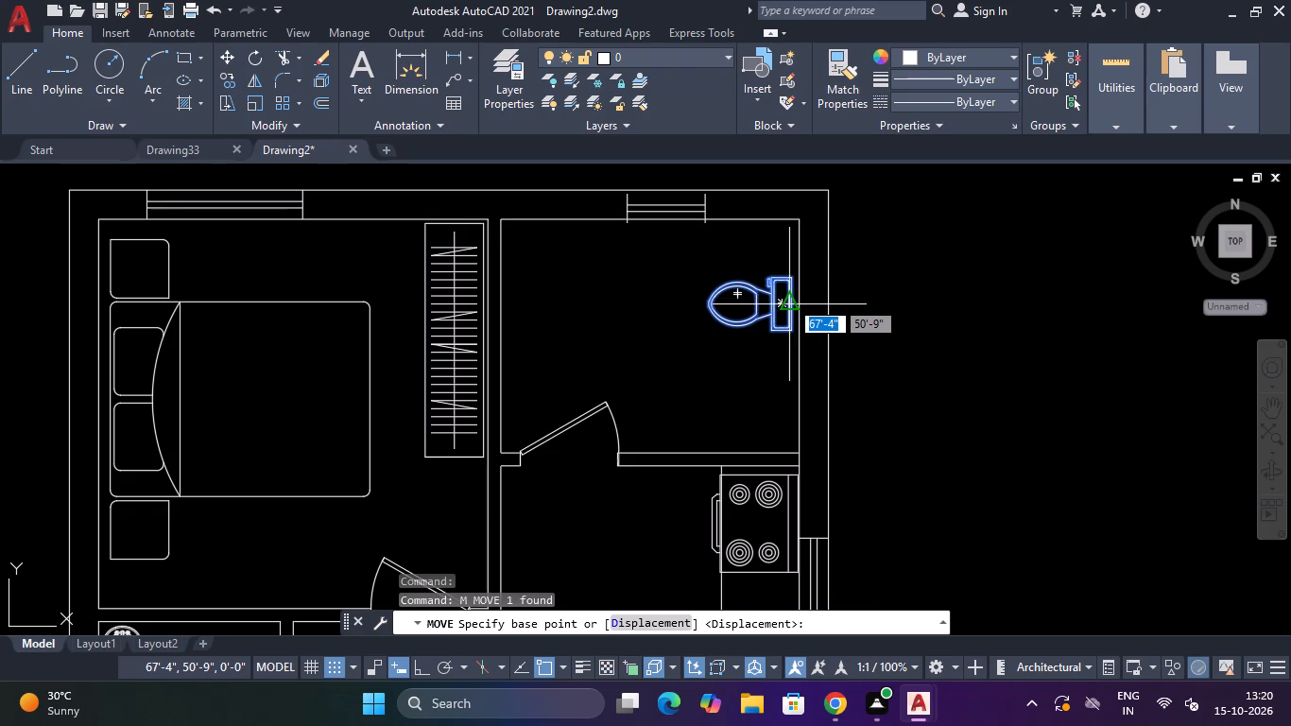
left_click(784, 302)
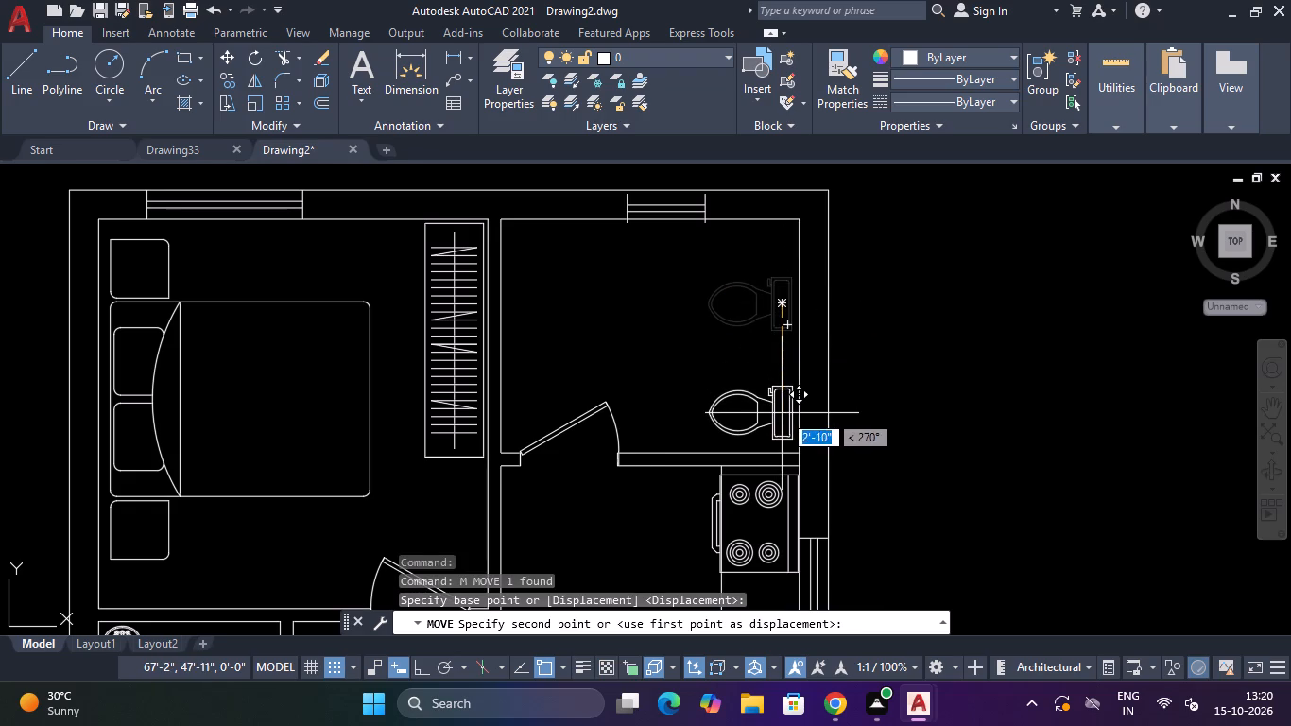
left_click(783, 413)
key("Escape")
Insert the Bath Tub - 26 x 60 in. block from DesignCenter's House Designer drawing against the bathroom's window wall, above the toilet.
key("ctrl+2")
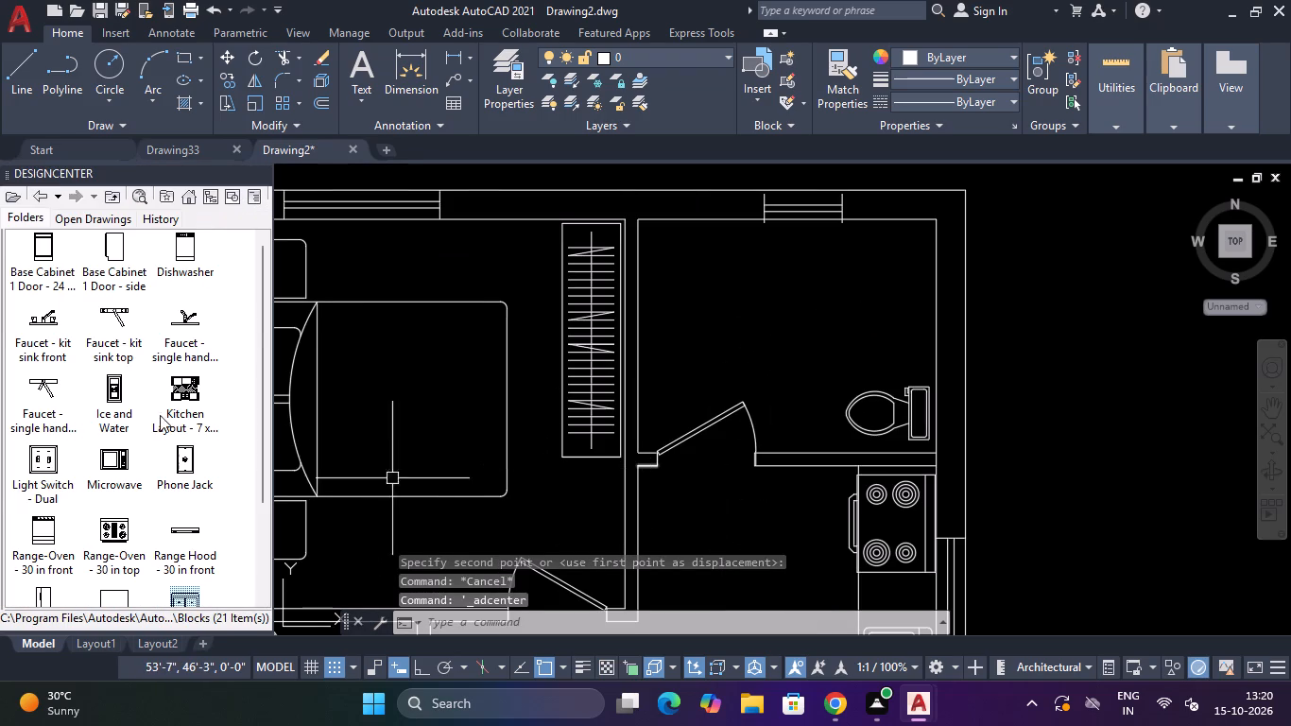
scroll(64, 325, "down", 3)
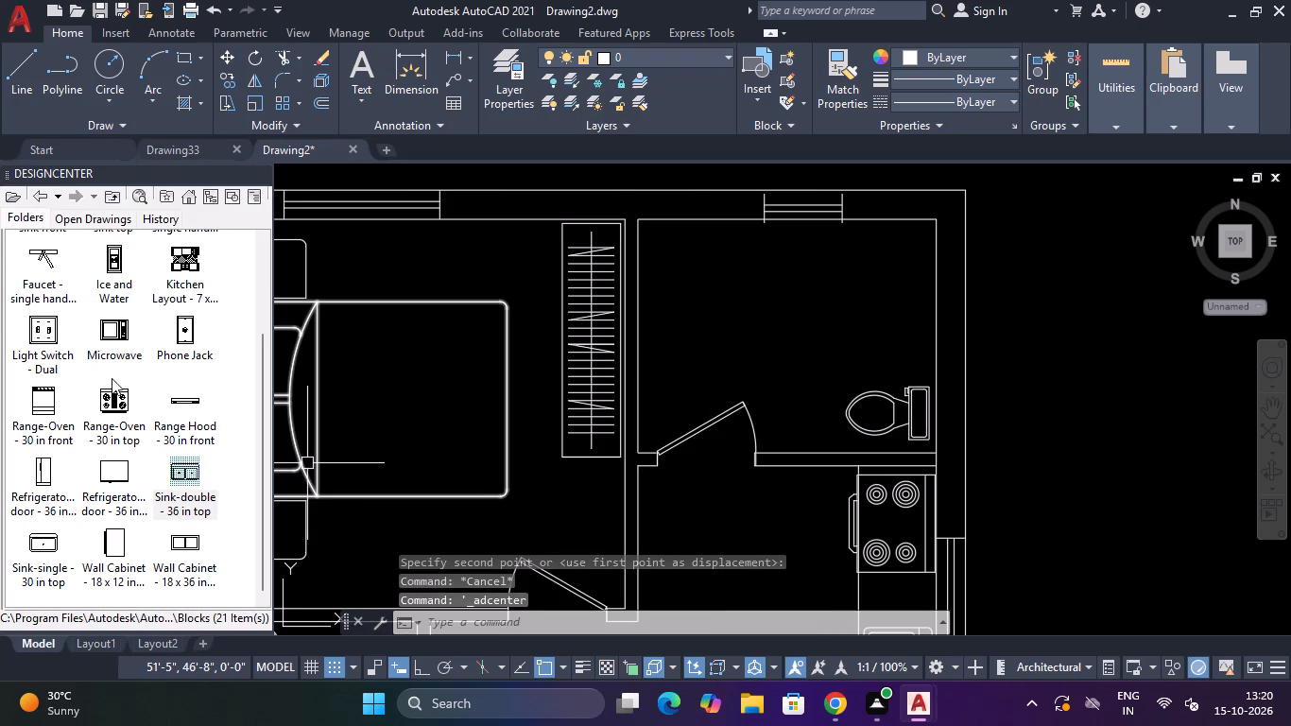
scroll(112, 375, "up", 4)
left_click(120, 200)
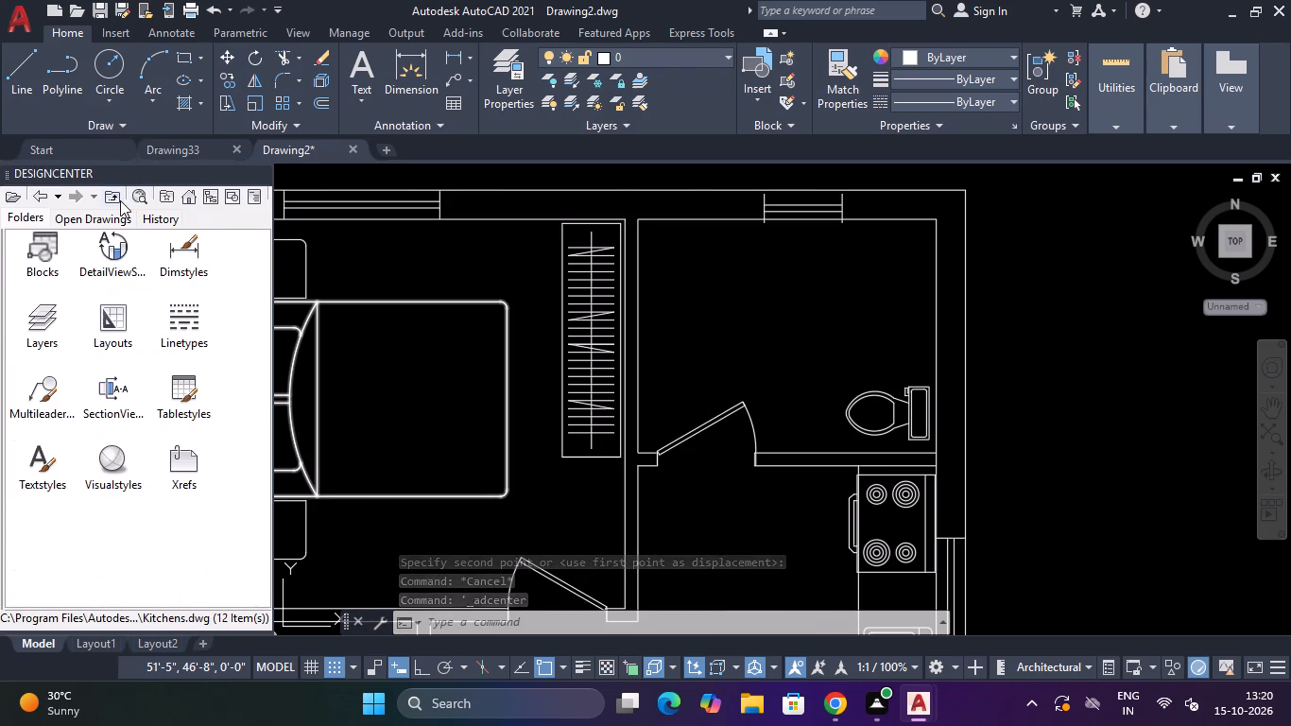
left_click(120, 200)
double_click(100, 385)
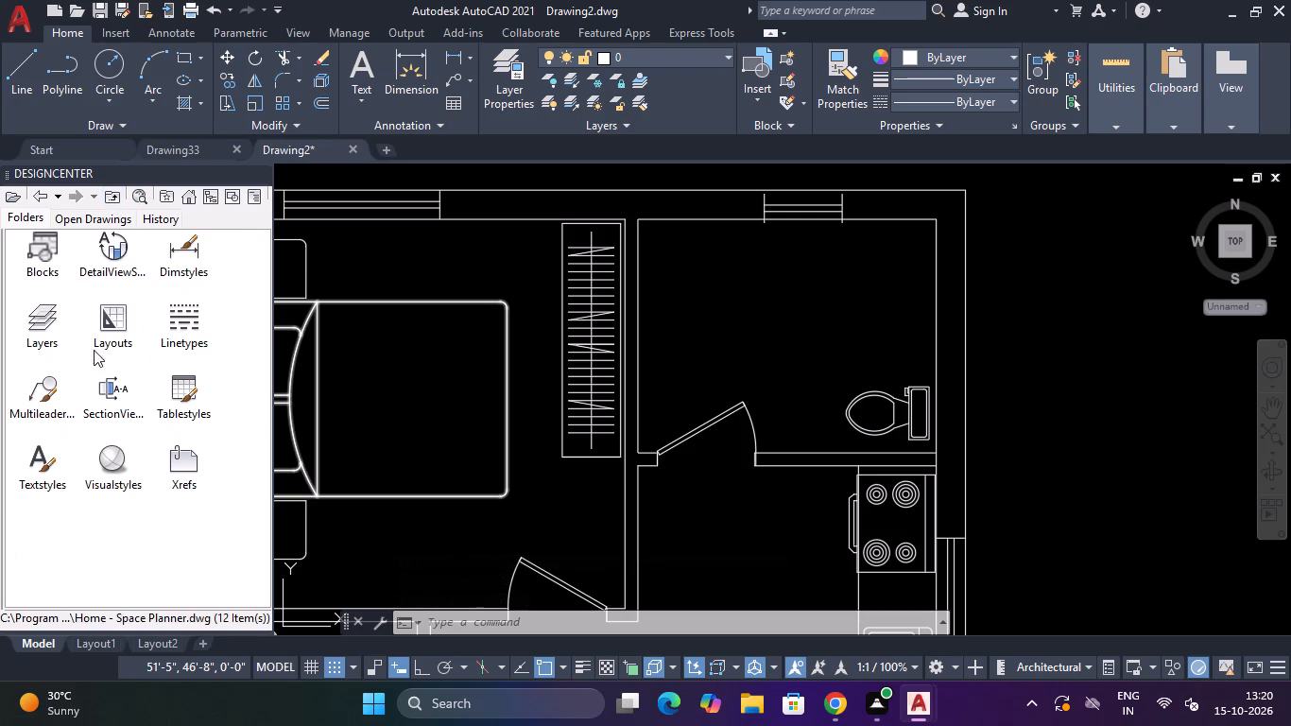
left_click(107, 190)
double_click(172, 413)
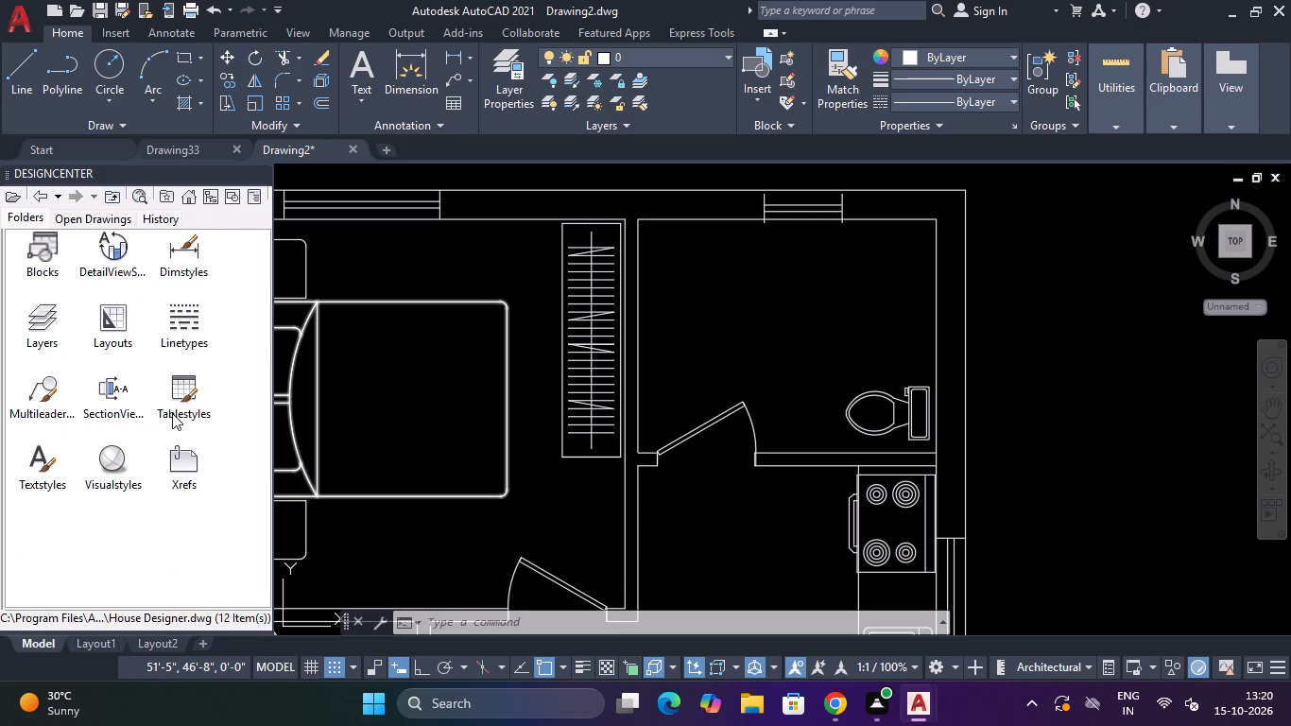
double_click(53, 256)
scroll(179, 302, "down", 5)
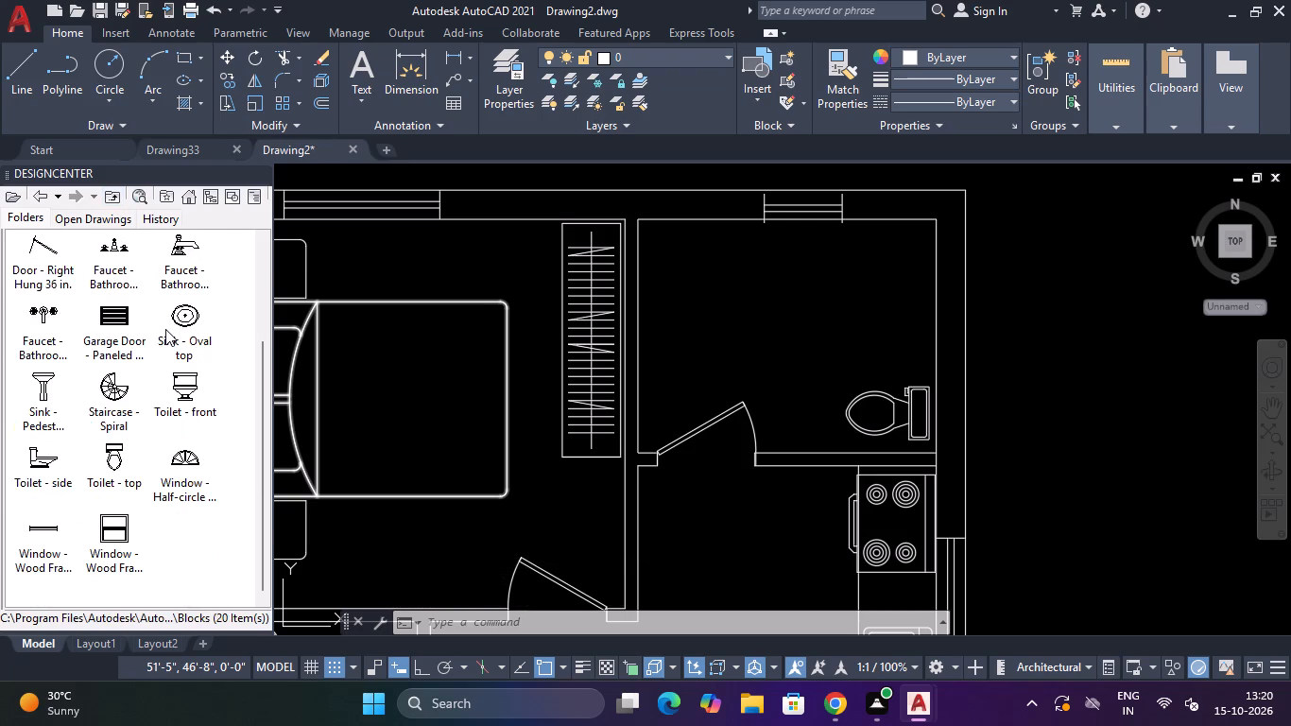
scroll(165, 329, "up", 3)
left_click_drag(45, 253, 694, 218)
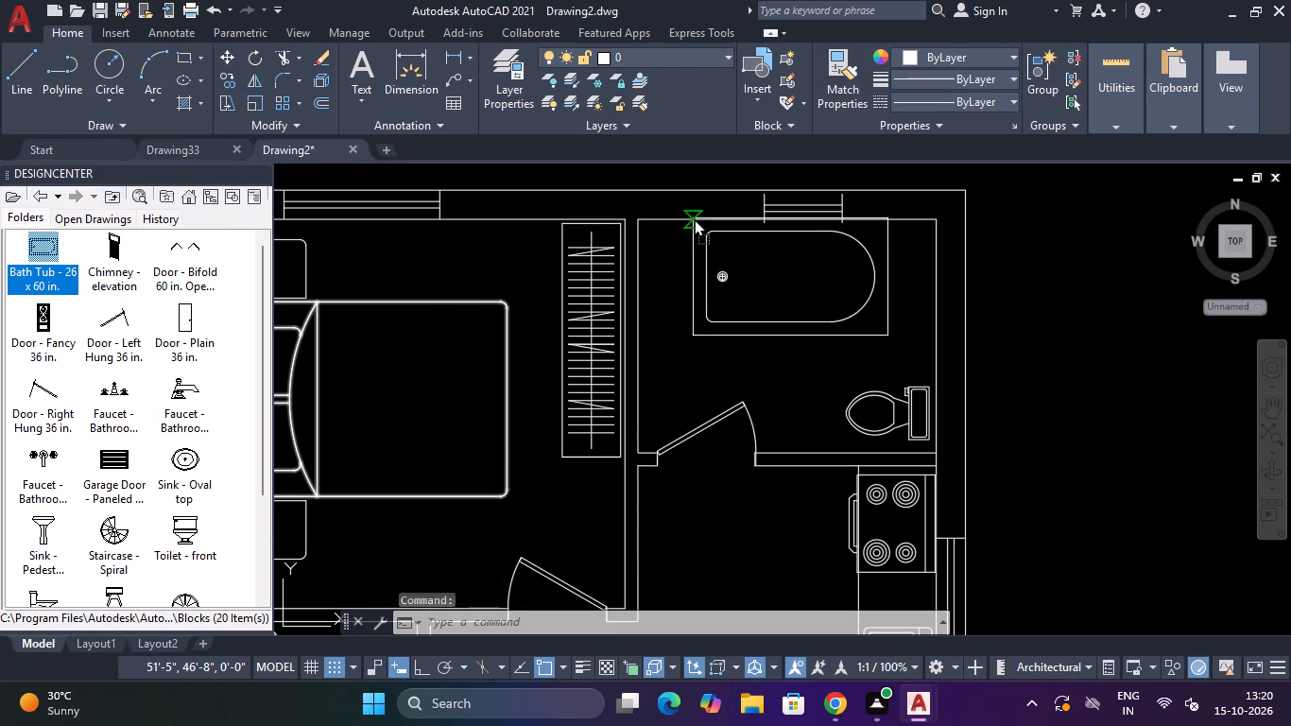
left_click_drag(694, 218, 732, 227)
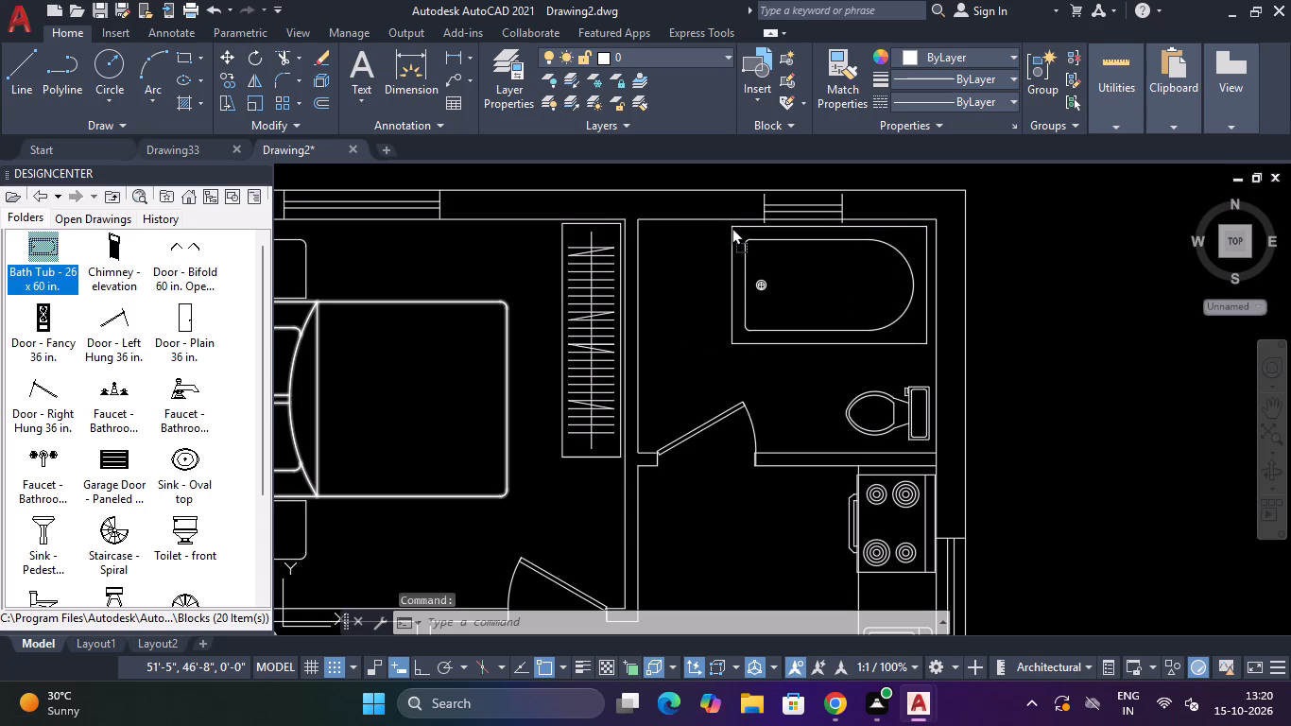
left_click_drag(732, 227, 732, 226)
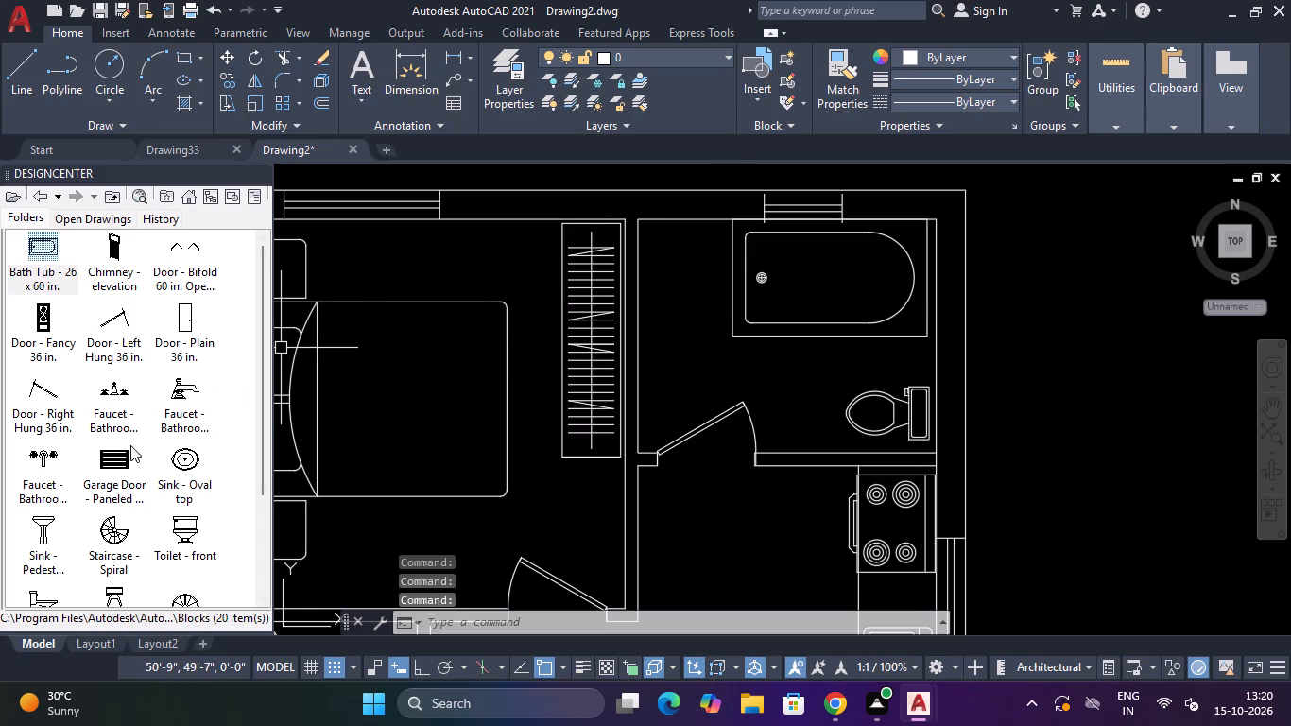
Close DesignCenter.
scroll(136, 431, "down", 3)
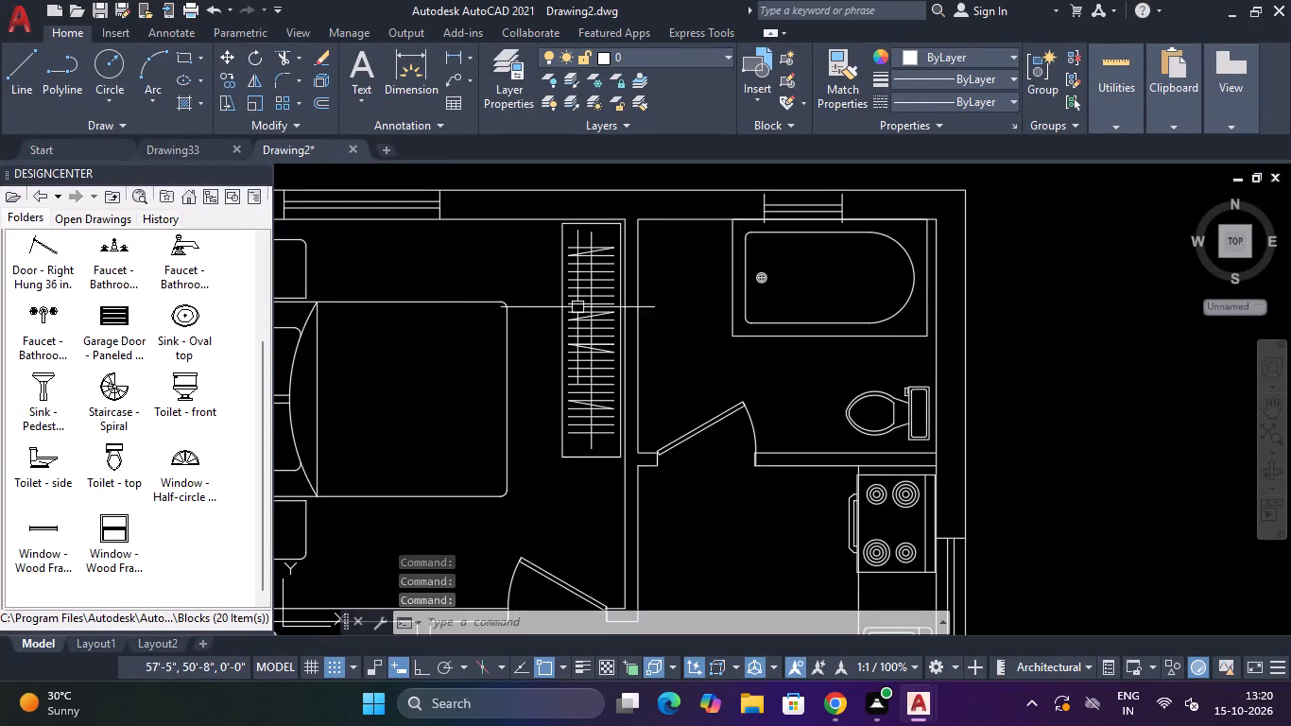
key("Escape")
key("Escape")
key("Escape")
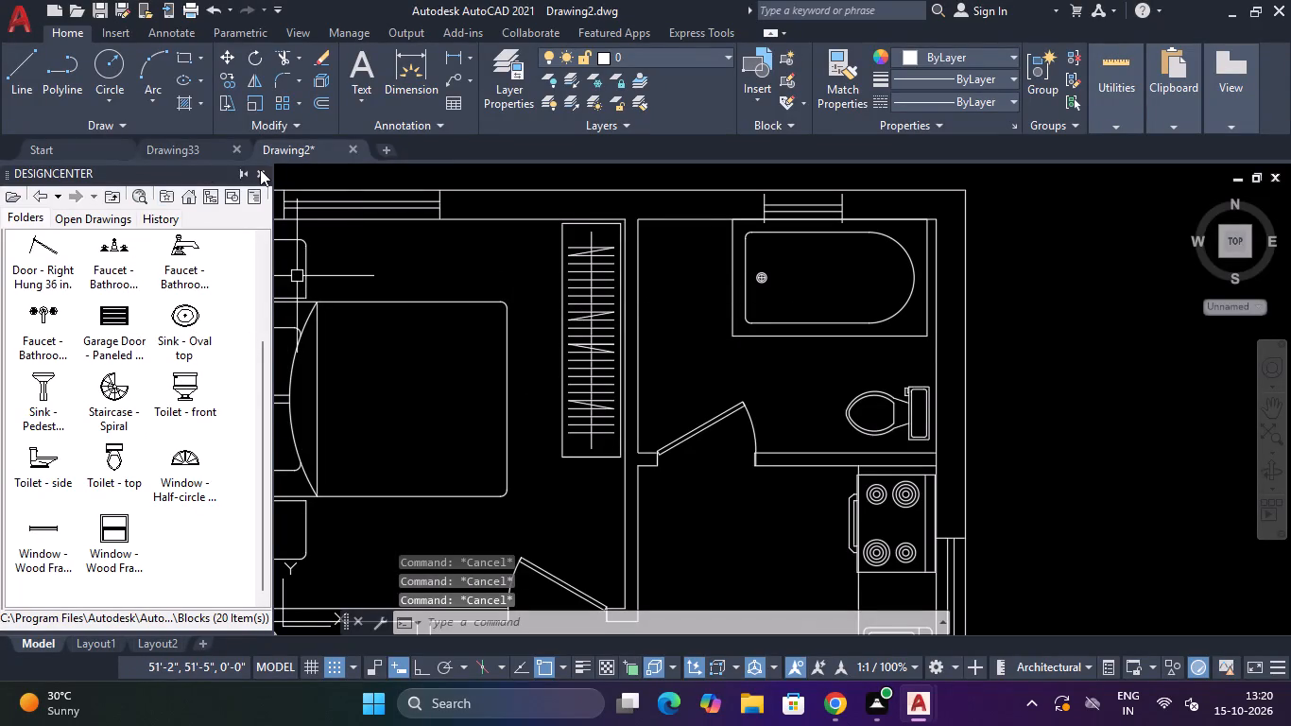
left_click(260, 169)
scroll(549, 318, "up", 2)
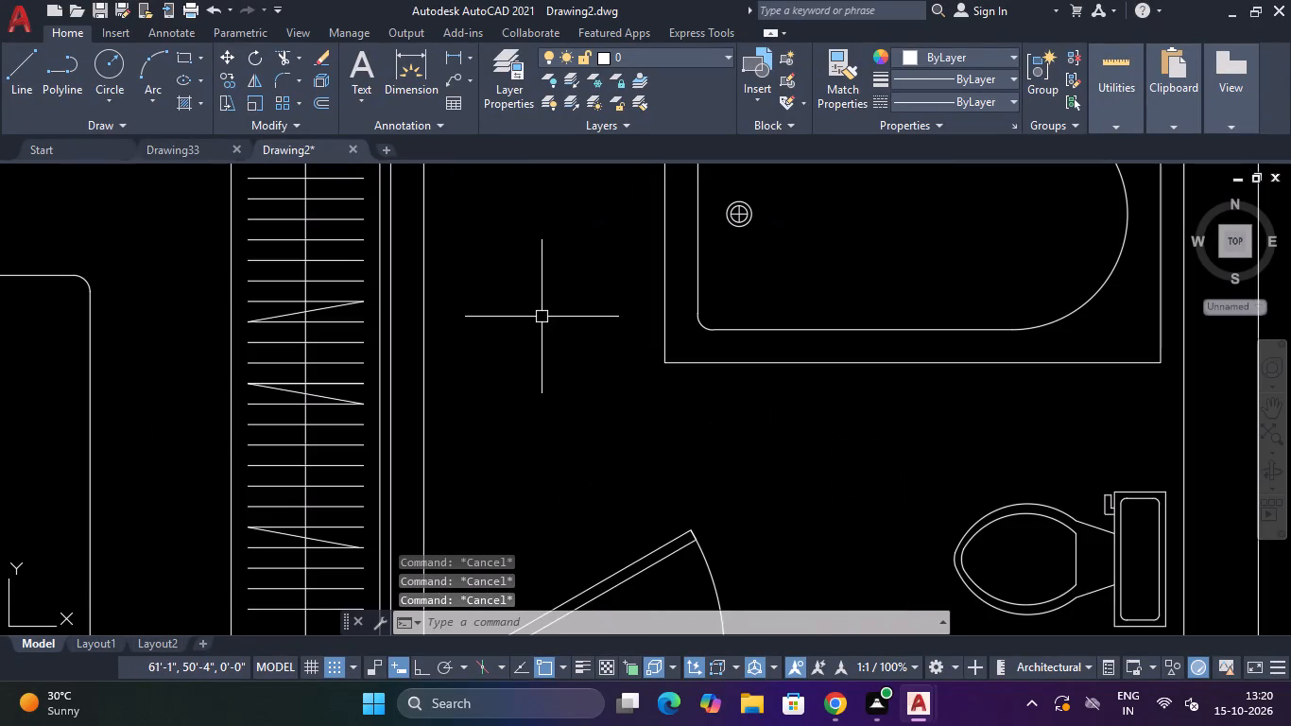
Draw a 1' by 1' square of lines against the bathroom's inner wall, between the wardrobe and the bath tub.
type("L")
key("space")
scroll(455, 289, "down", 2)
scroll(451, 282, "up", 2)
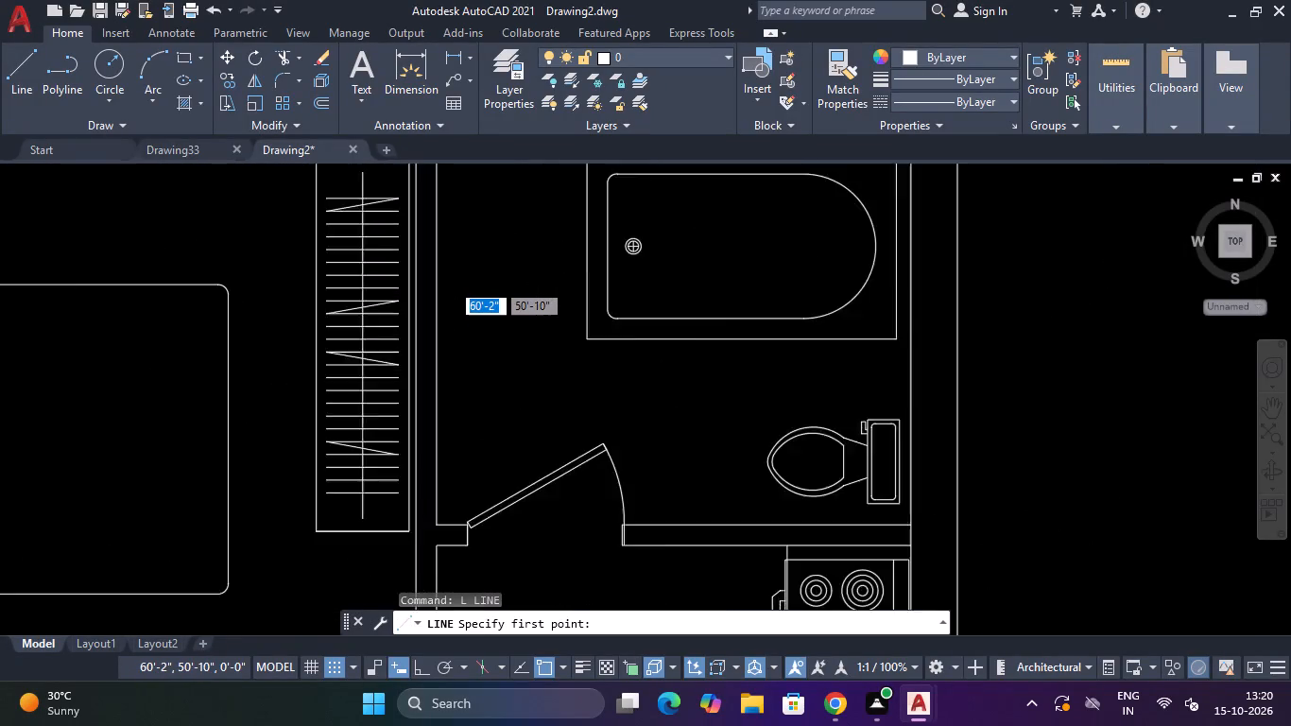
left_click(430, 299)
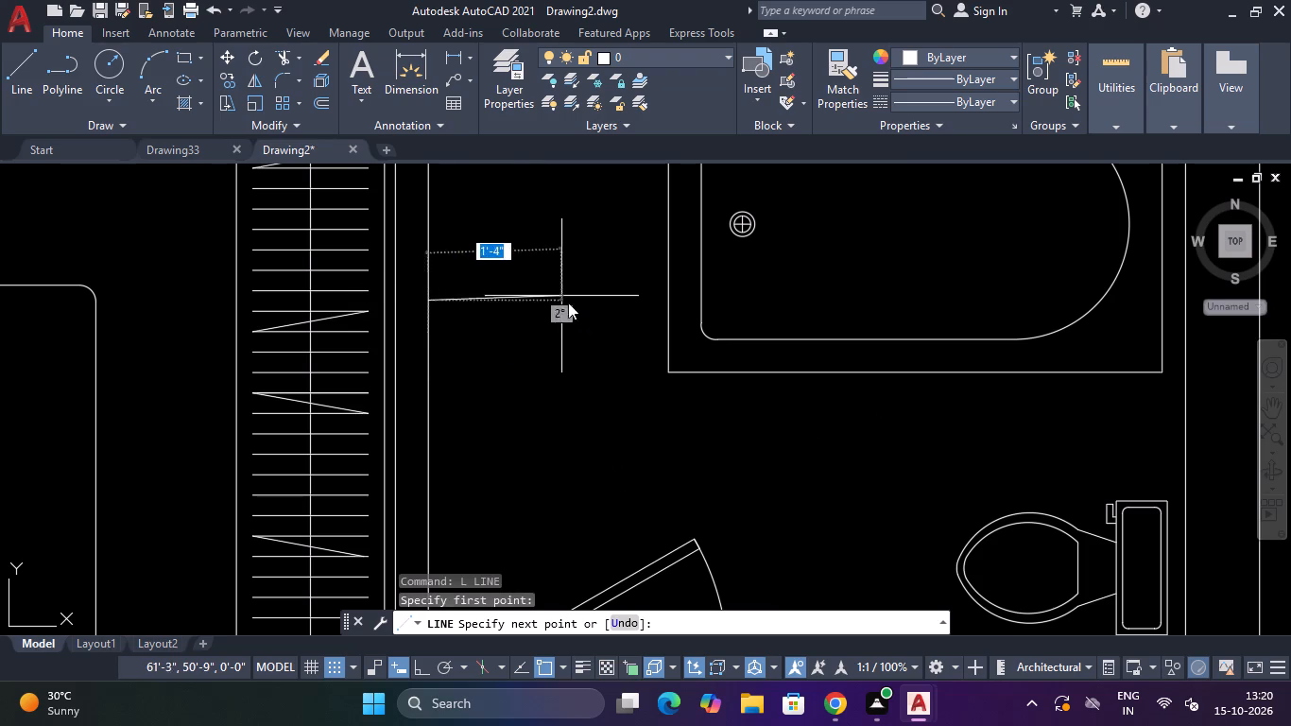
key("F8")
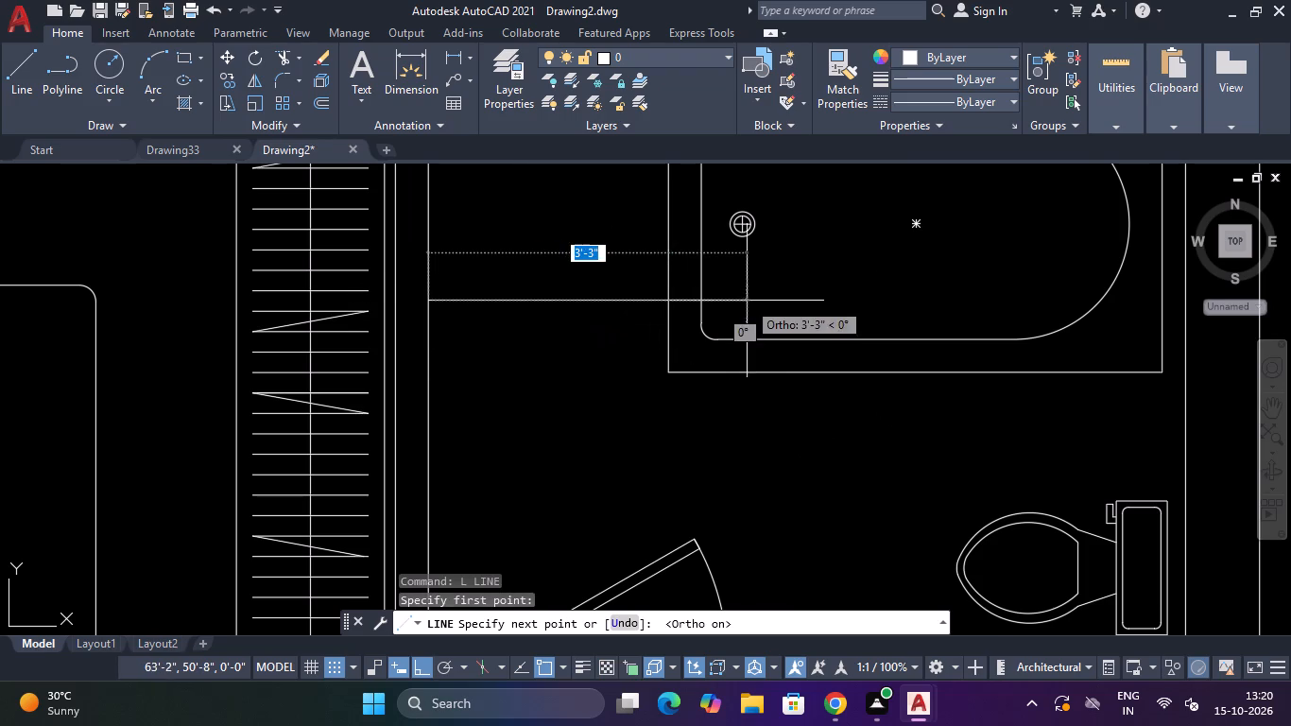
type("1'")
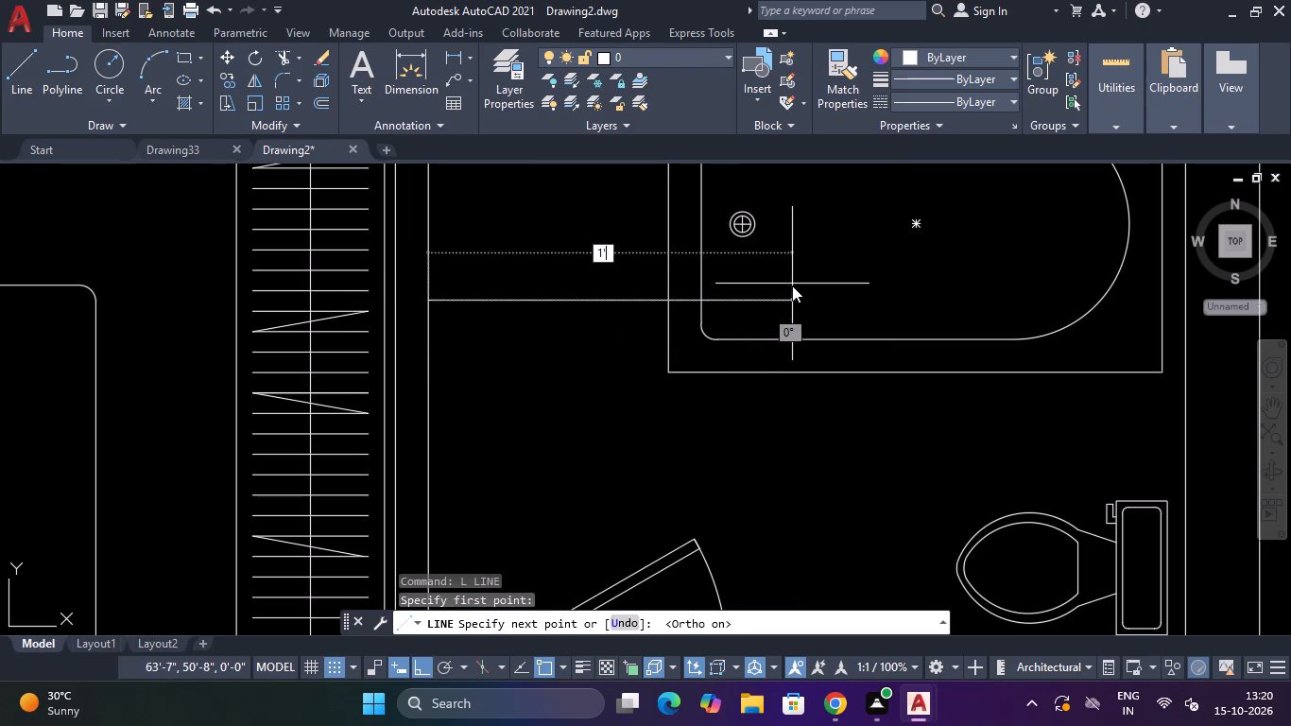
key("Return")
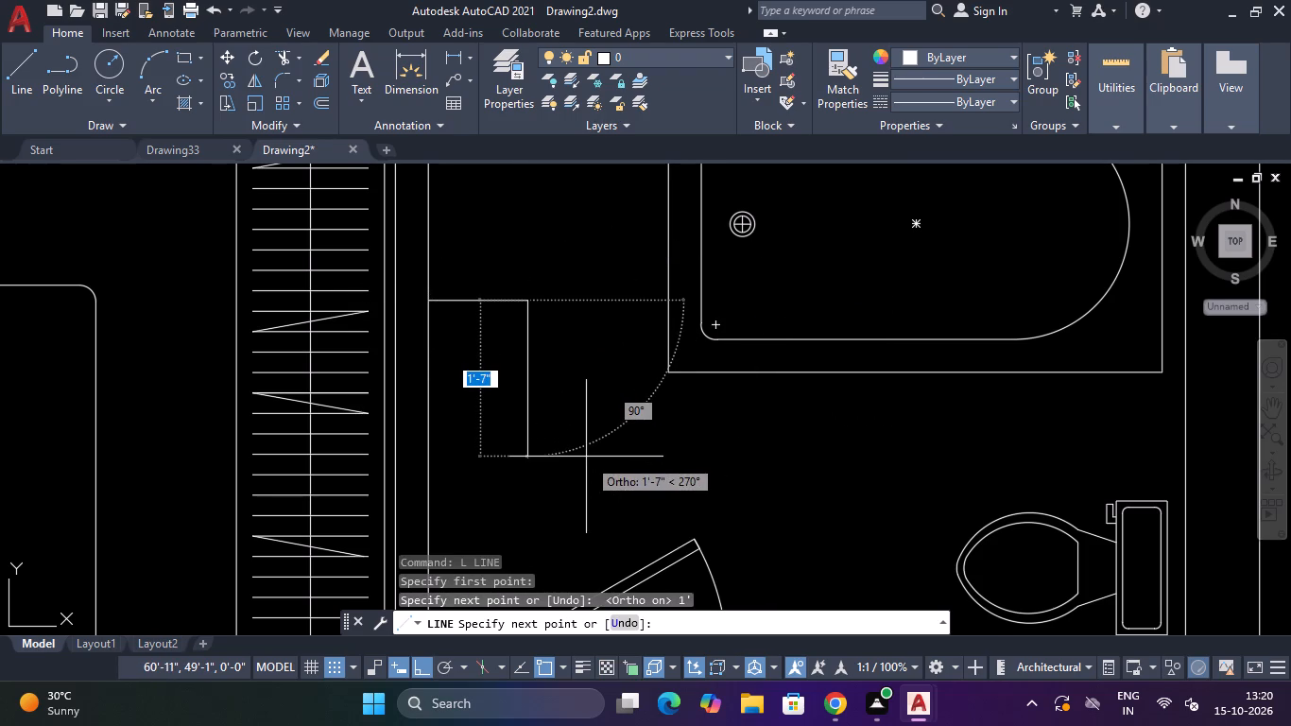
key("1")
key("apostrophe")
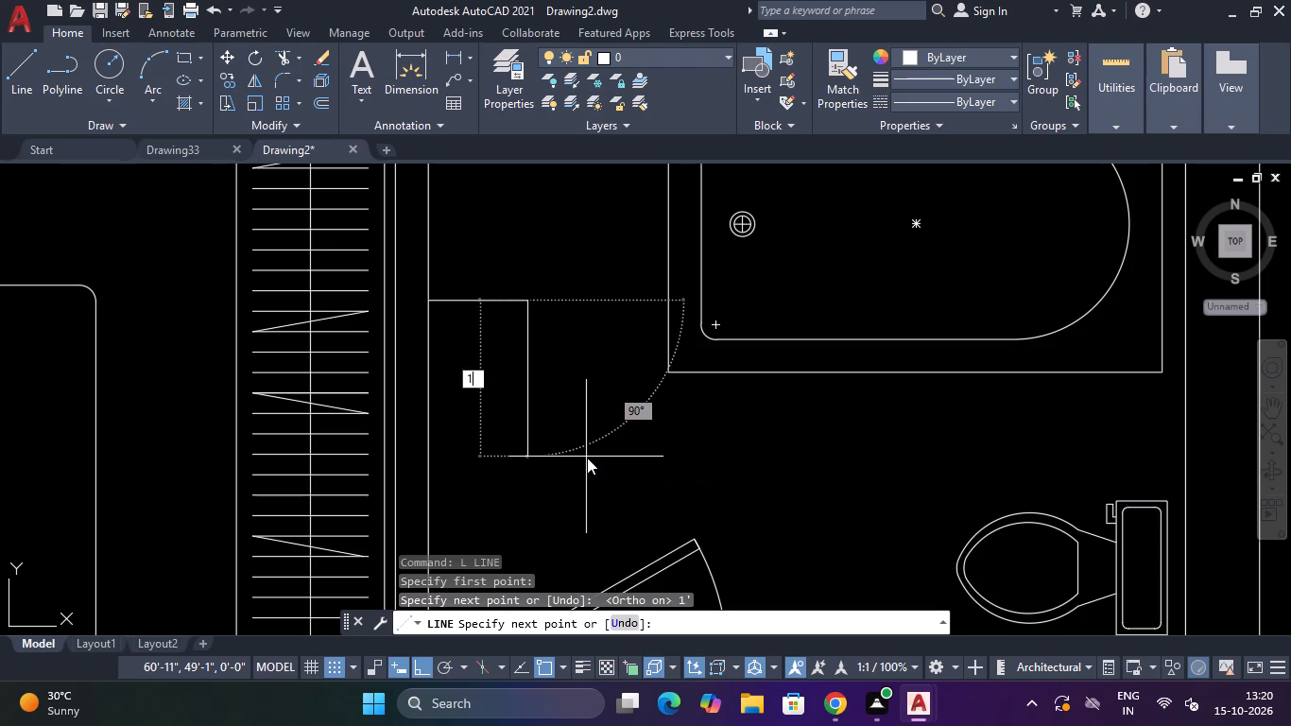
key("Return")
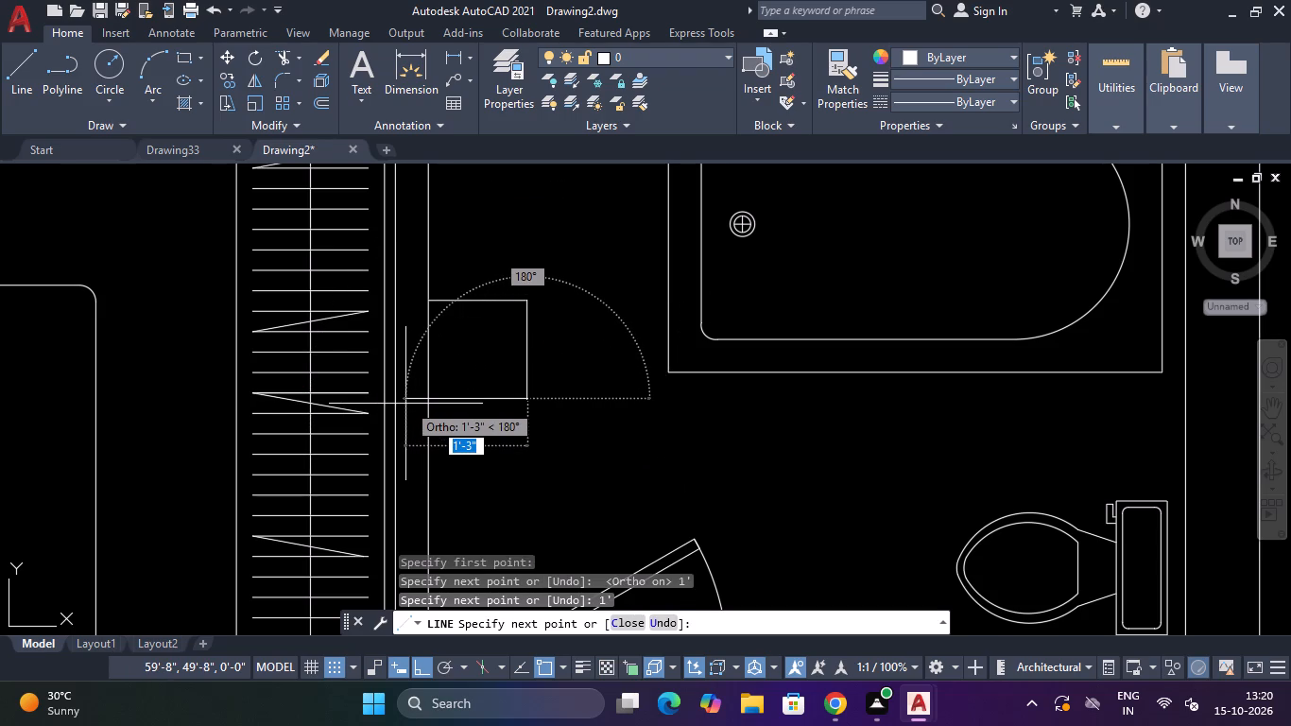
type("1'")
key("Return")
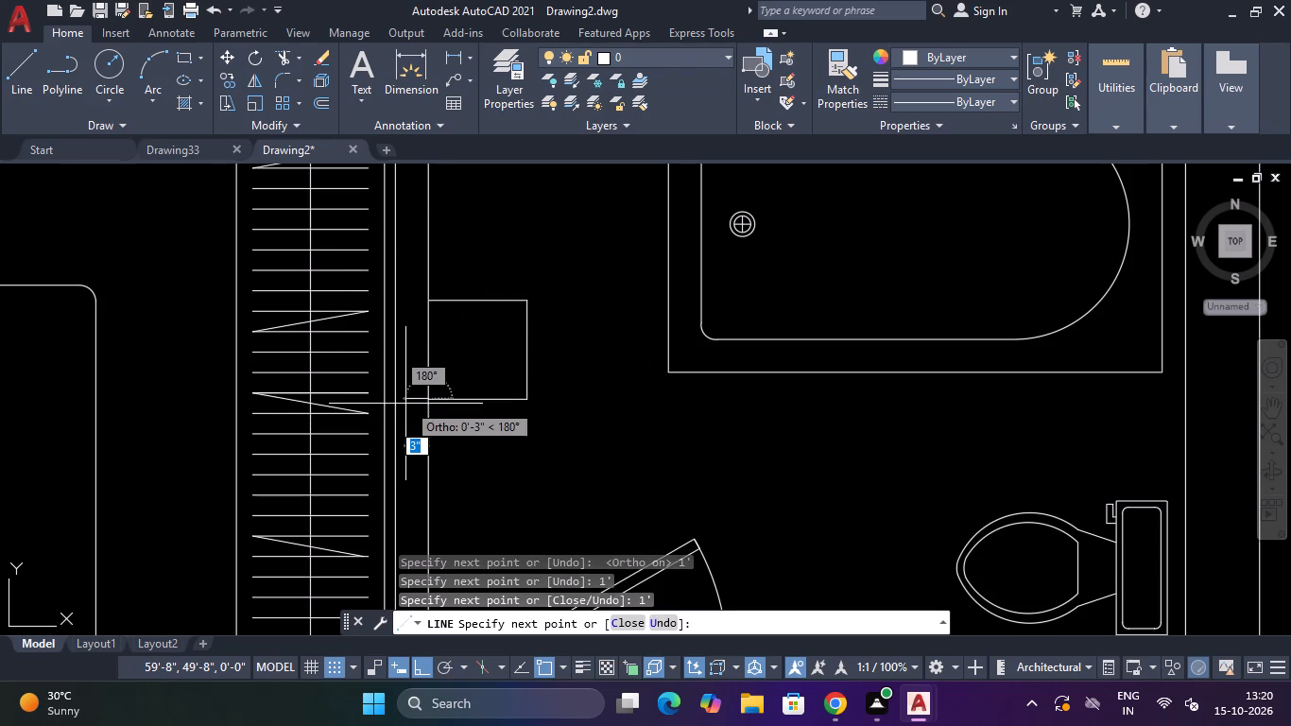
type("1'")
key("Return")
key("Escape")
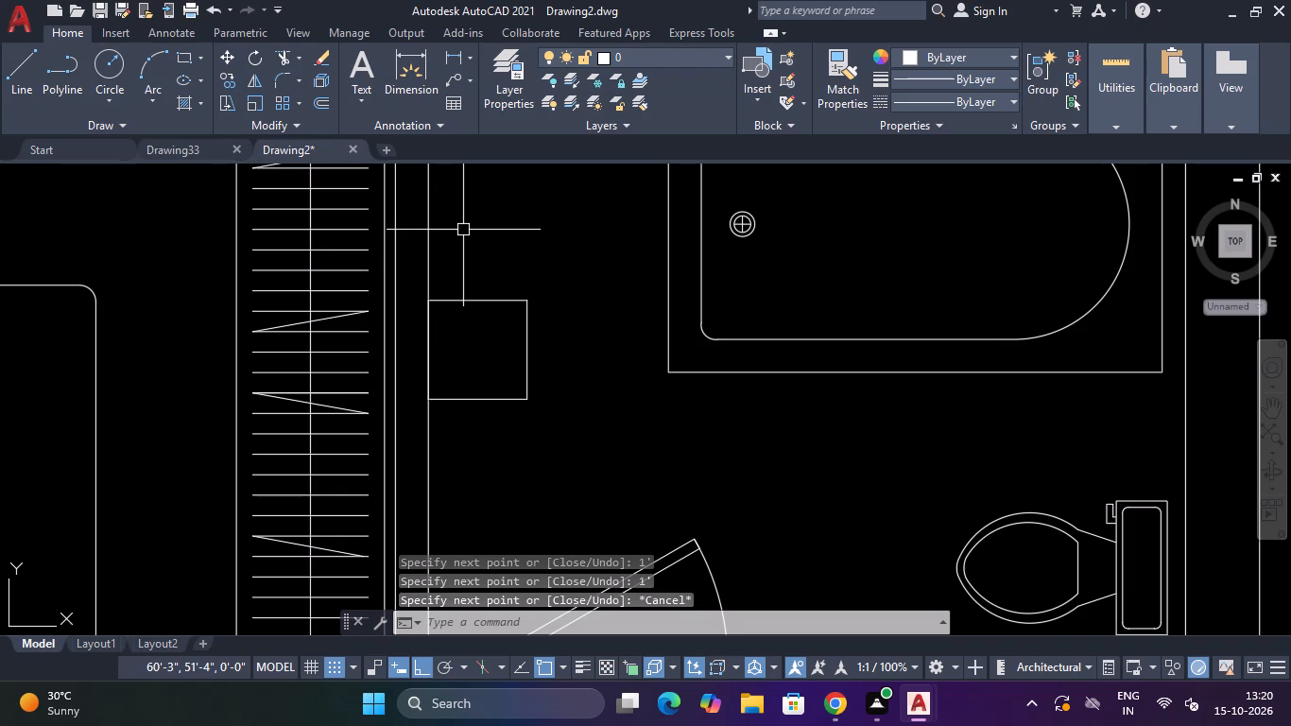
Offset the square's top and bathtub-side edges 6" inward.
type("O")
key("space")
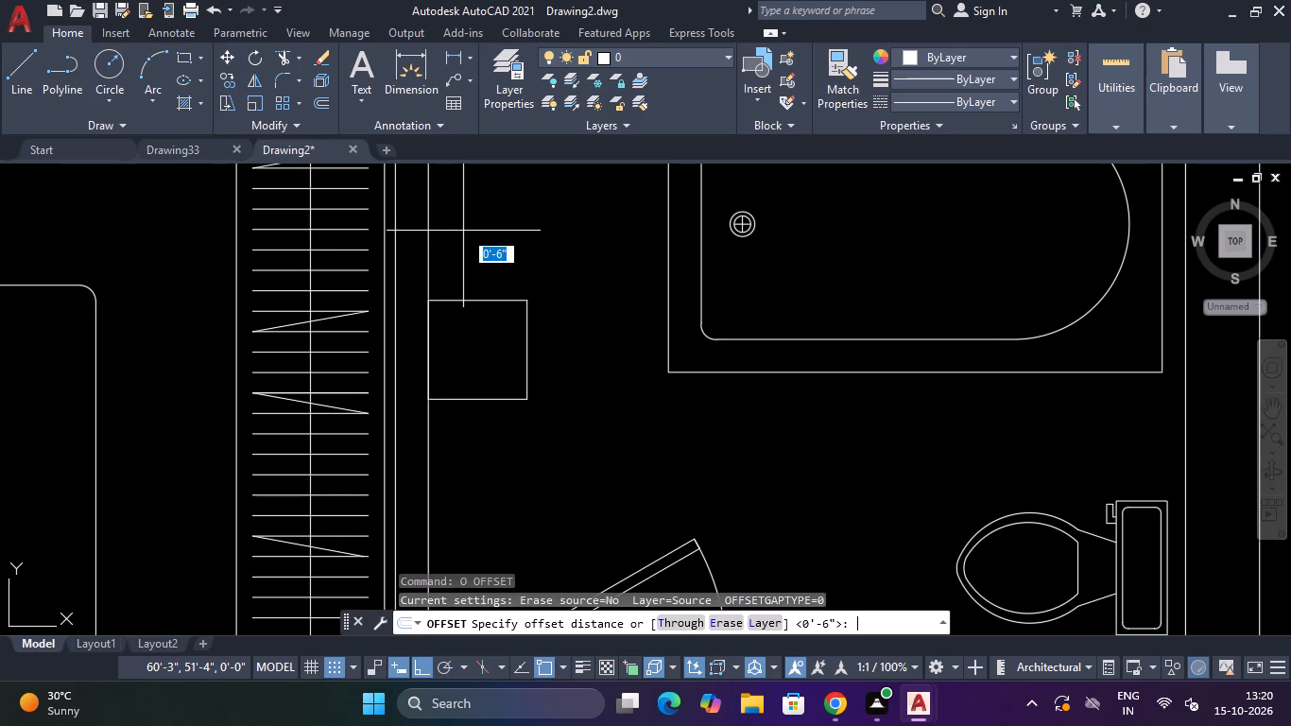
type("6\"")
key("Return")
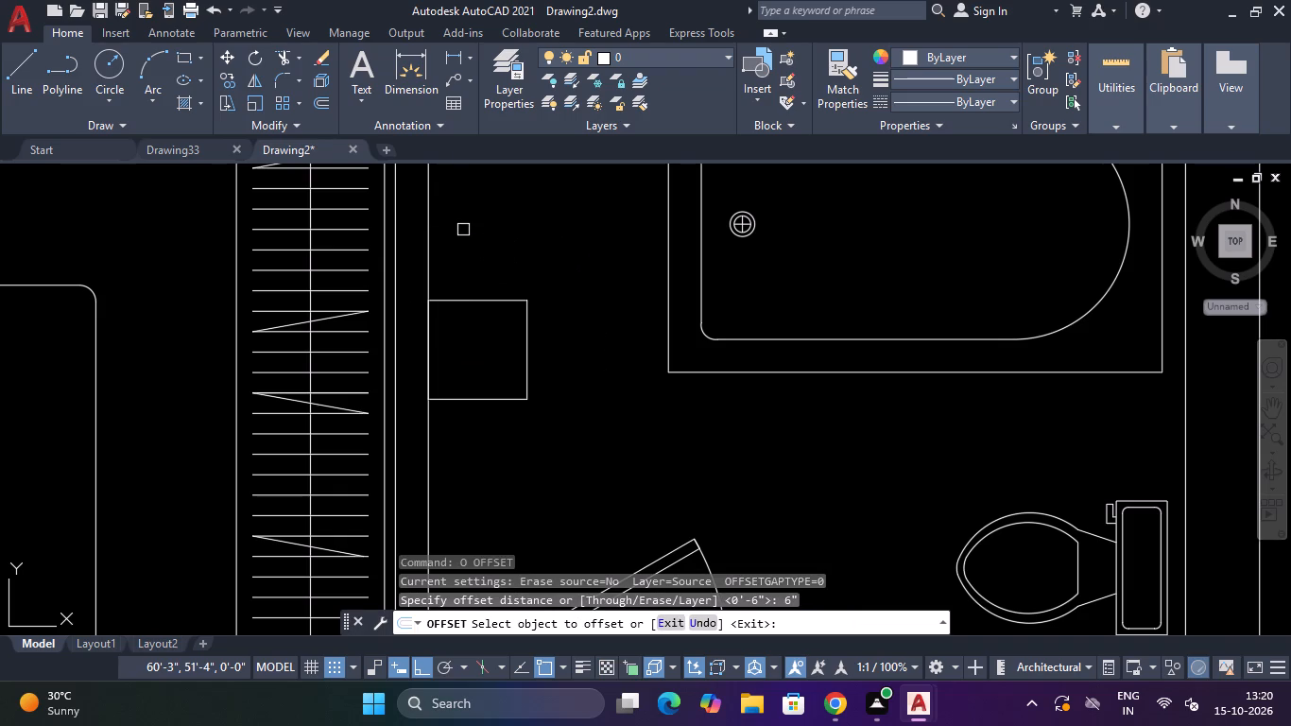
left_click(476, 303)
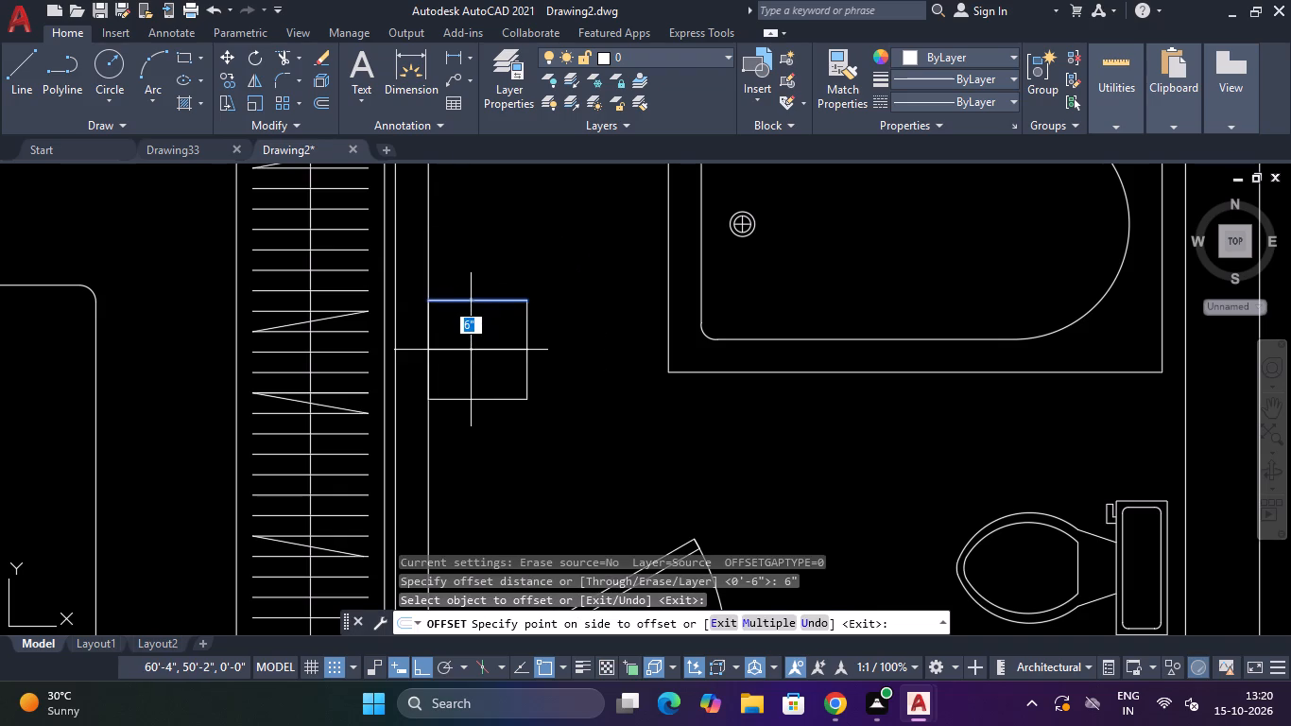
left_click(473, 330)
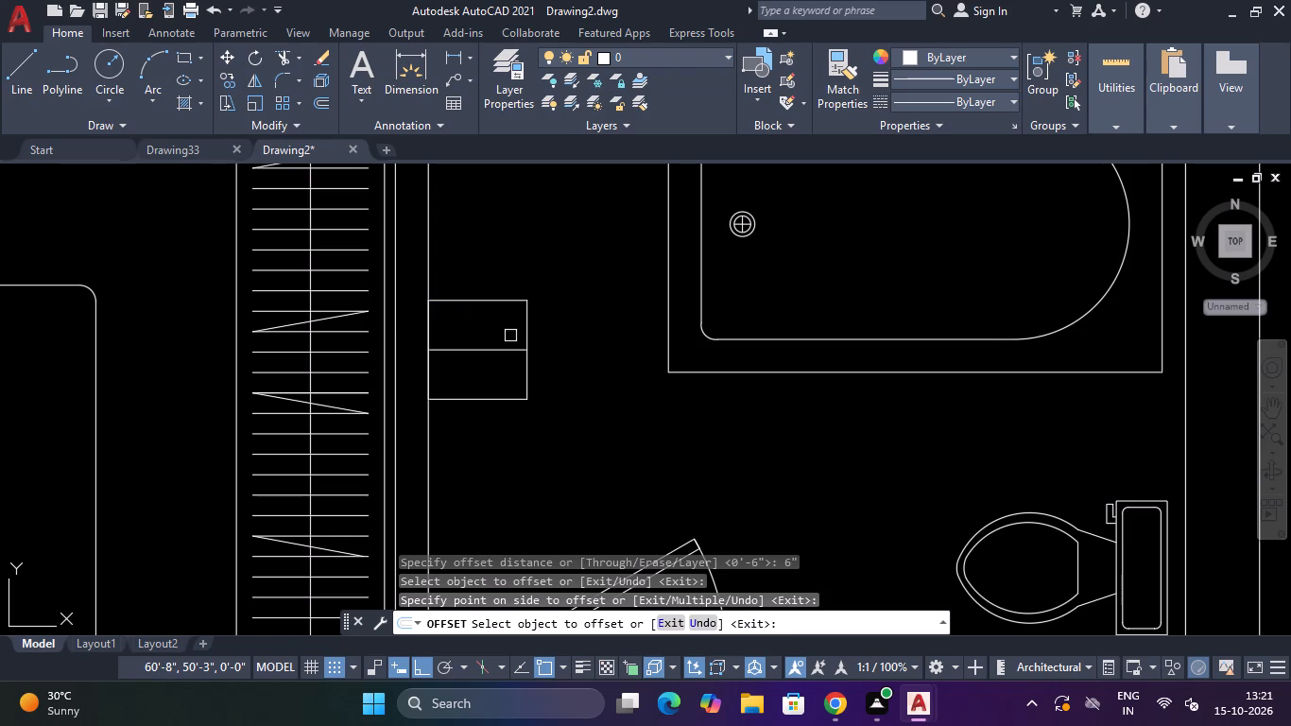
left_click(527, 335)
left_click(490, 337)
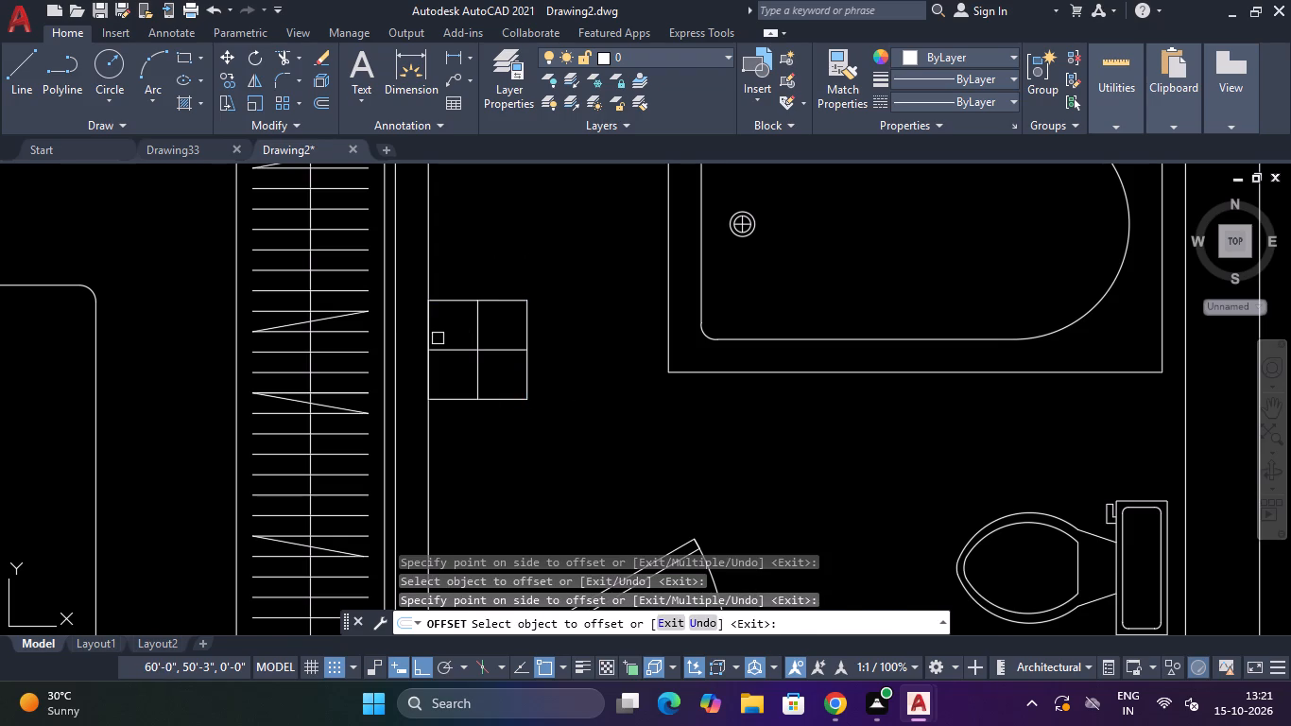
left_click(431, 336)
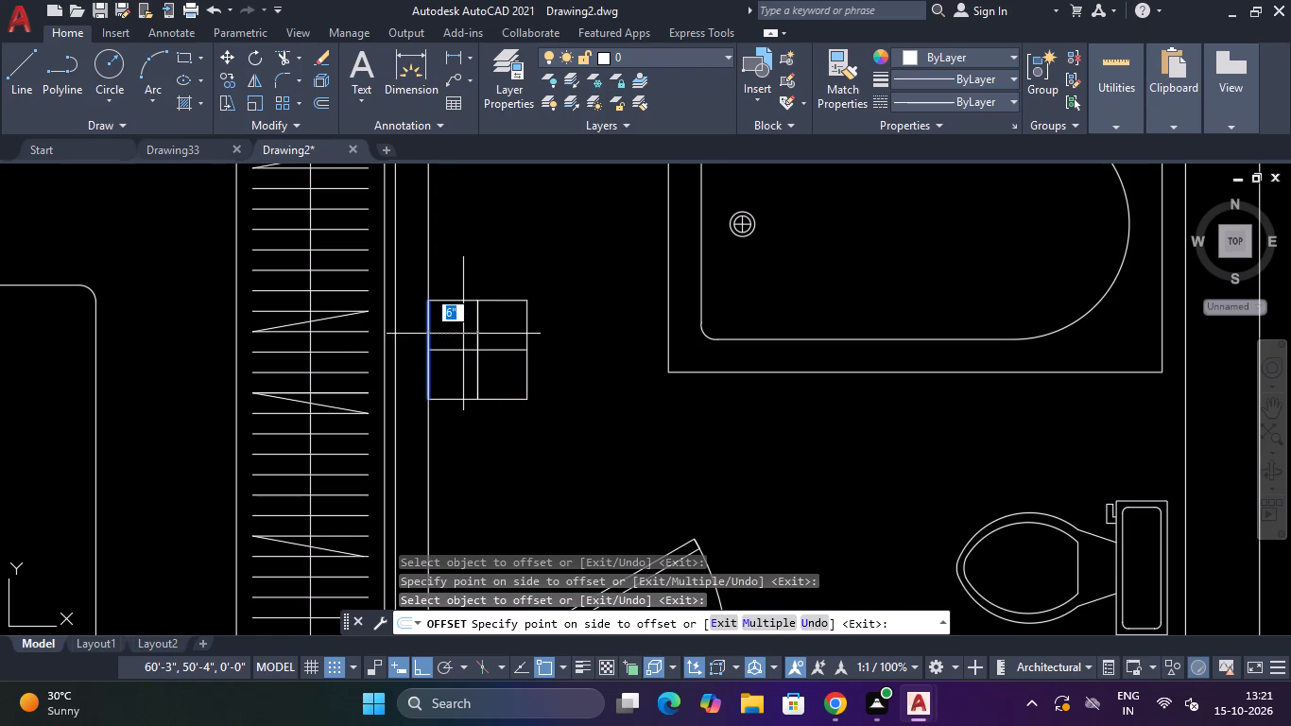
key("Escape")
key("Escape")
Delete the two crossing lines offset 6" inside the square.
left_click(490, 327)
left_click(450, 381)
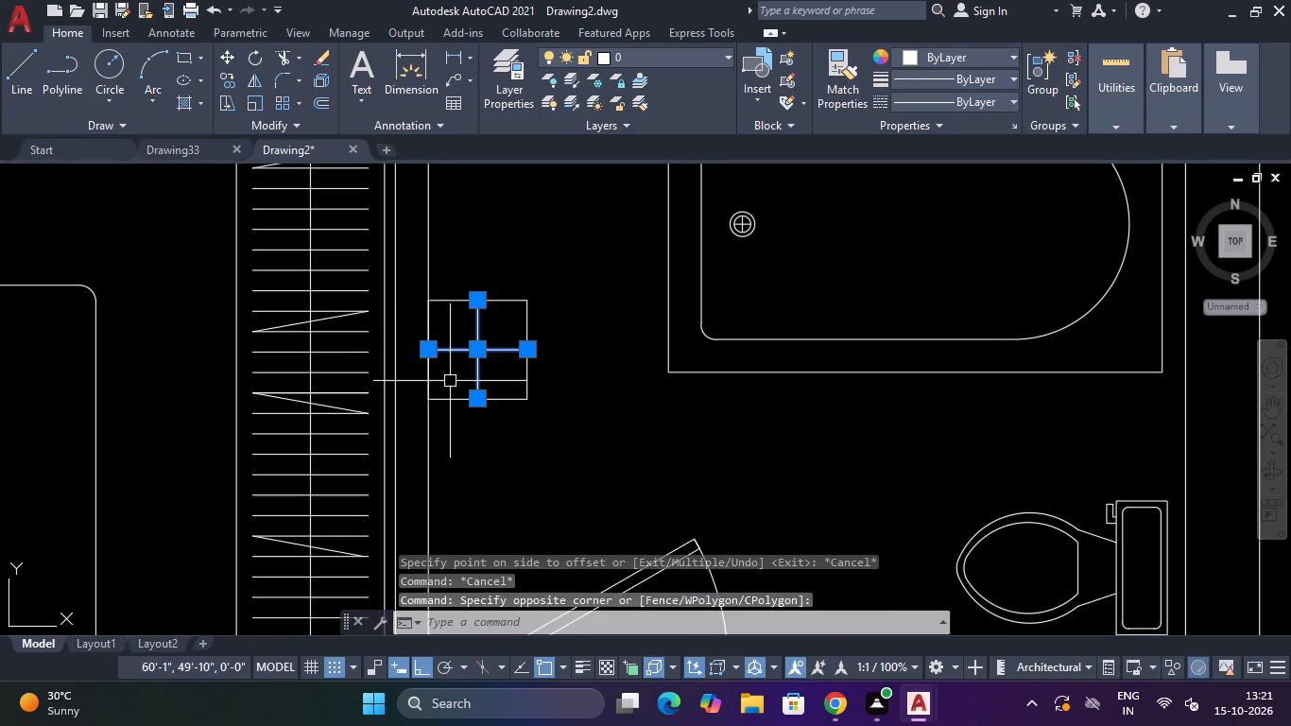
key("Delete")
Offset all four edges of the 1' square 4" inward.
type("O")
key("space")
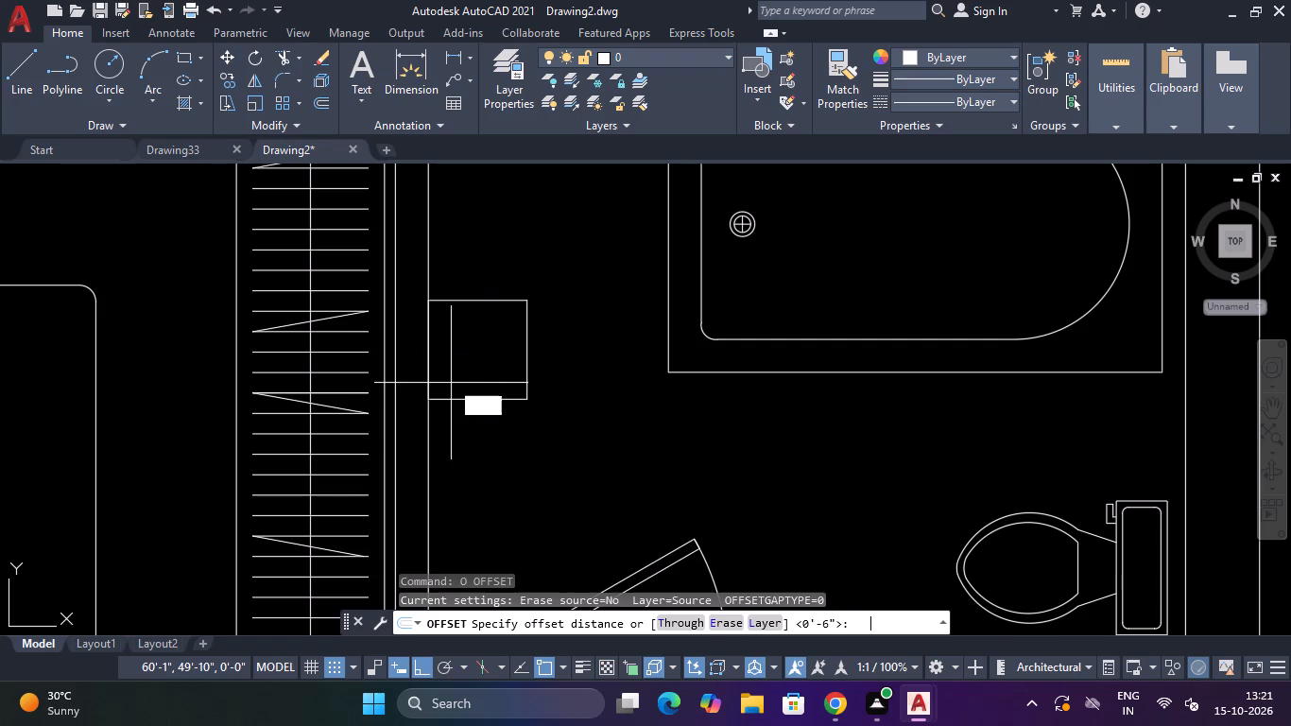
type("4\"")
key("Return")
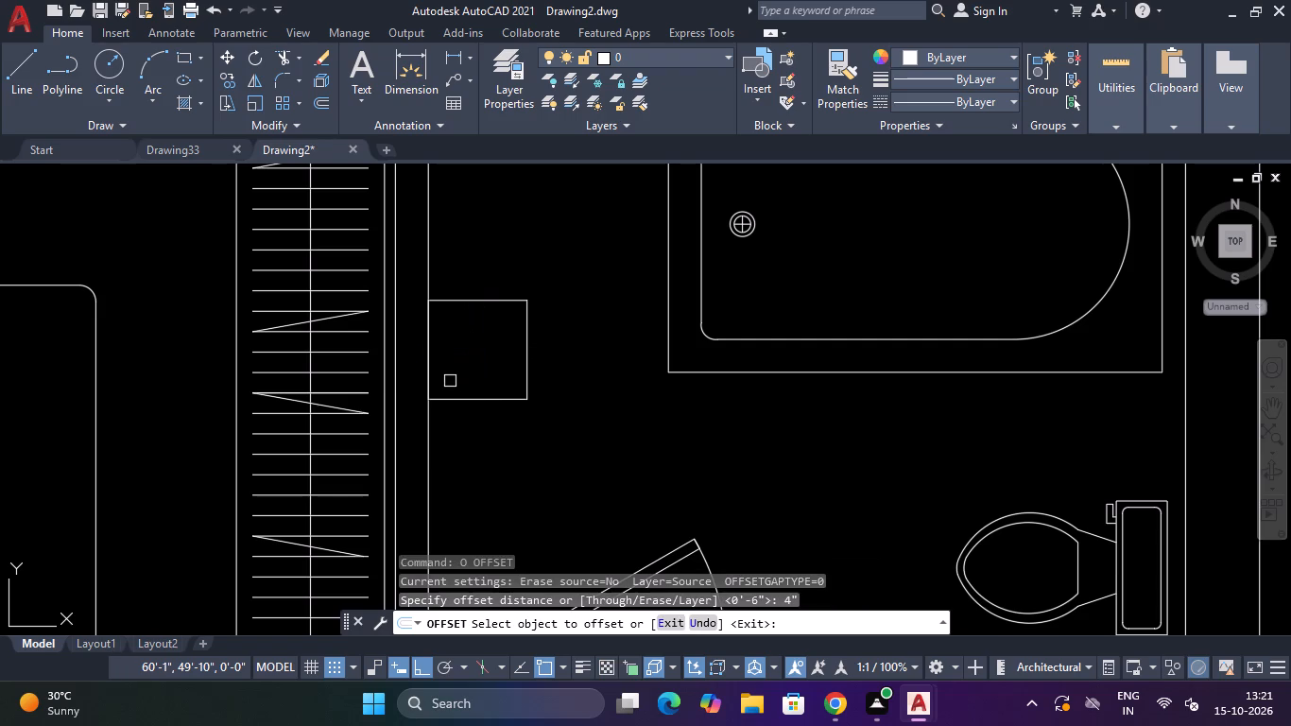
left_click(479, 303)
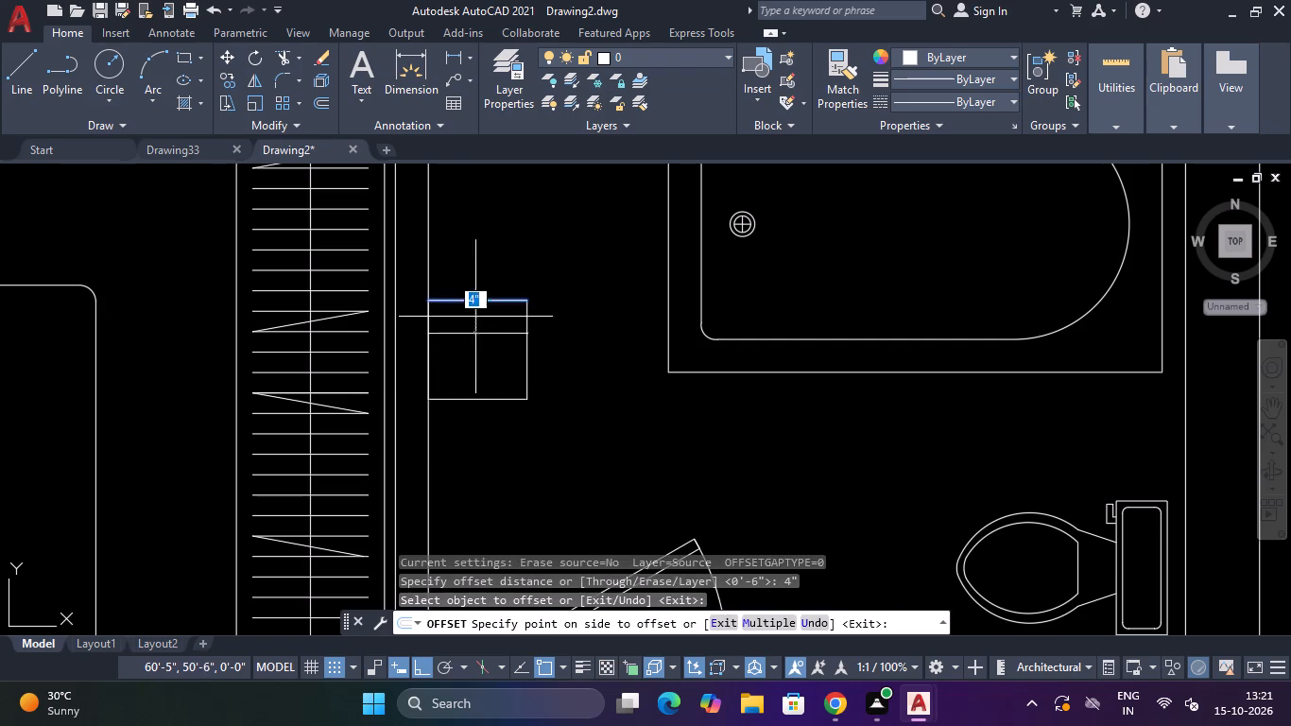
left_click(474, 329)
left_click_drag(528, 369, 512, 368)
left_click(484, 372)
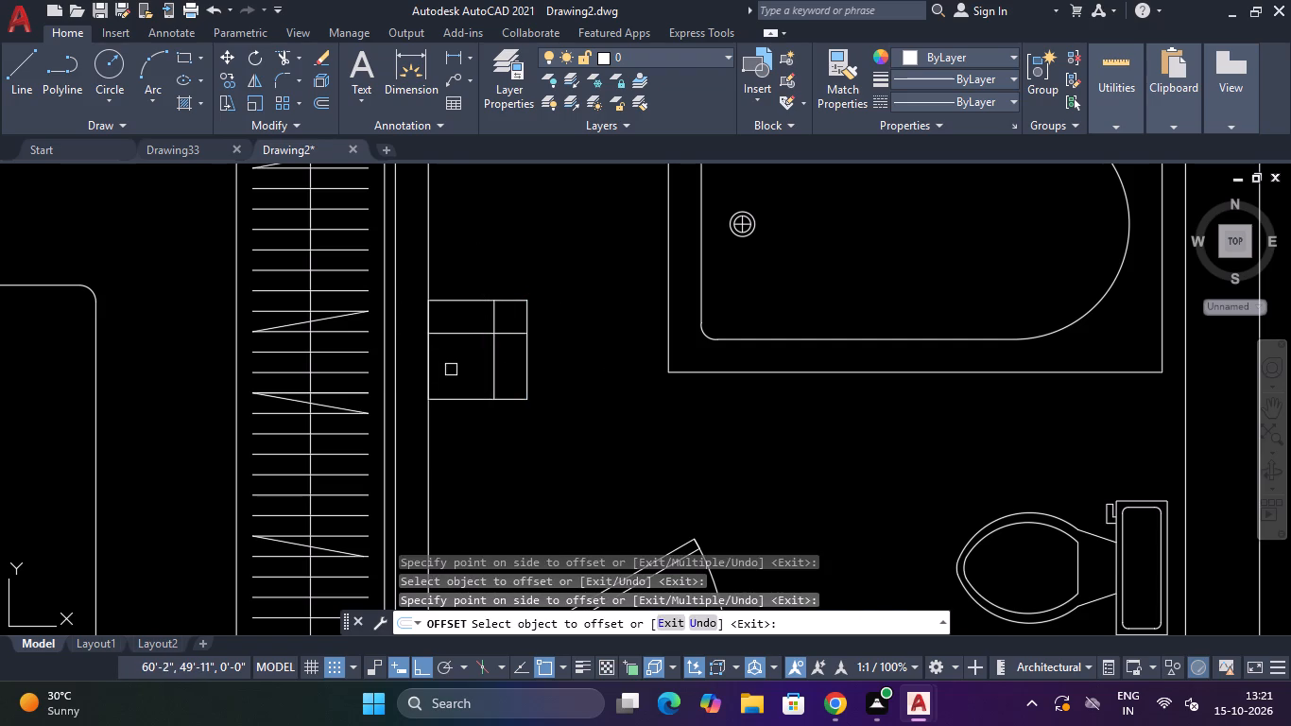
left_click(430, 365)
left_click(451, 367)
left_click(480, 405)
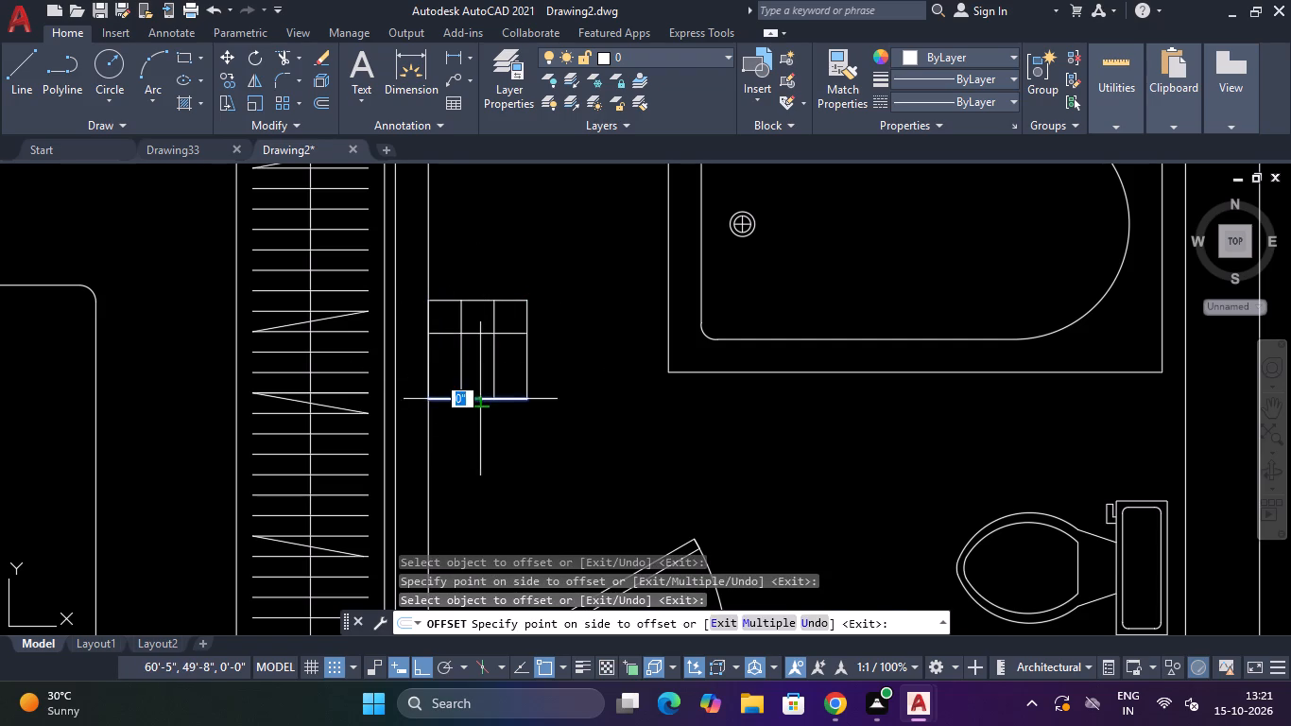
left_click(474, 354)
key("Escape")
key("Escape")
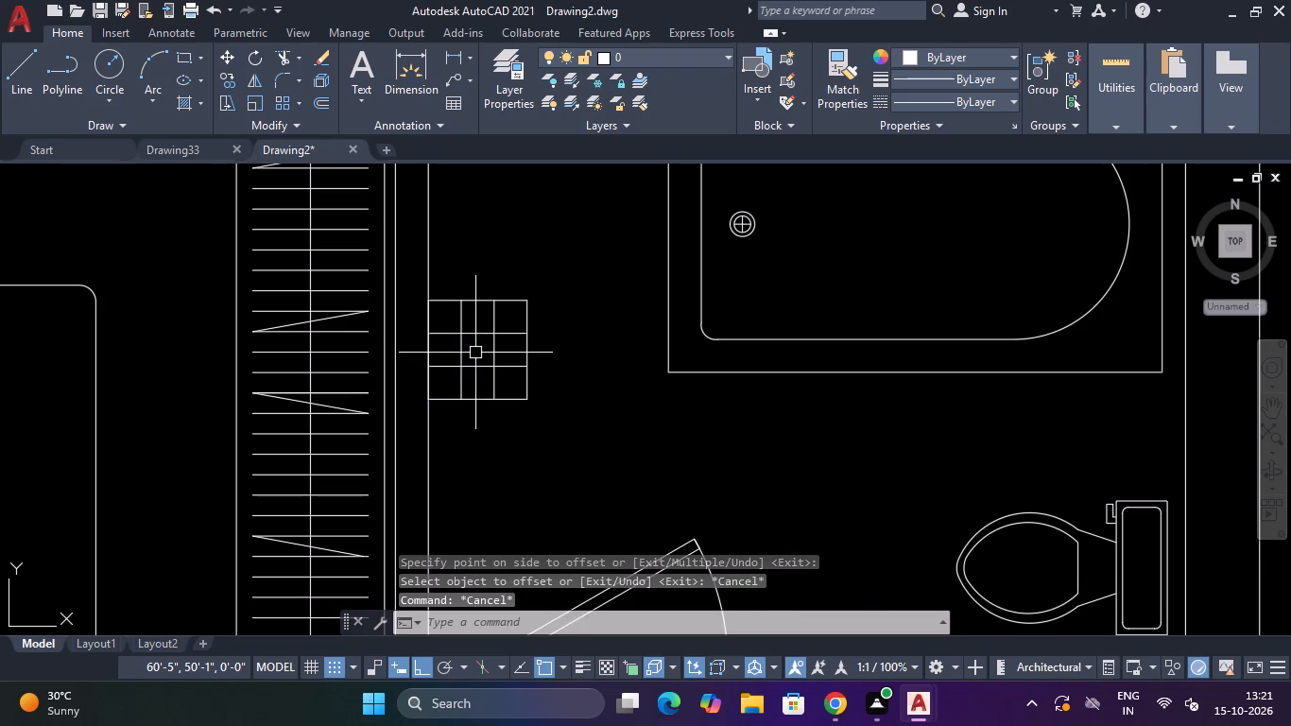
Trim the overlapping ends of the offset lines to leave a 4" square centred in the 1' square.
type("TR")
key("space")
scroll(482, 329, "up", 4)
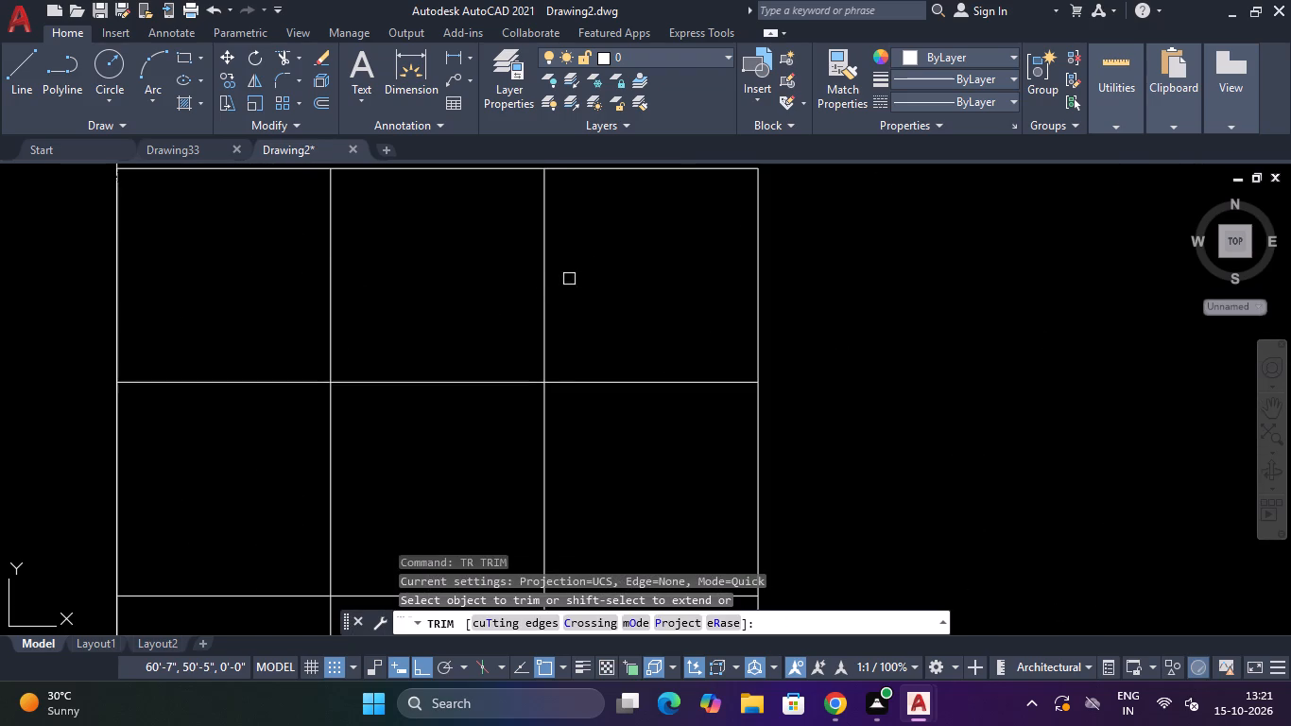
left_click_drag(572, 278, 543, 269)
left_click(313, 263)
left_click(384, 270)
left_click(219, 345)
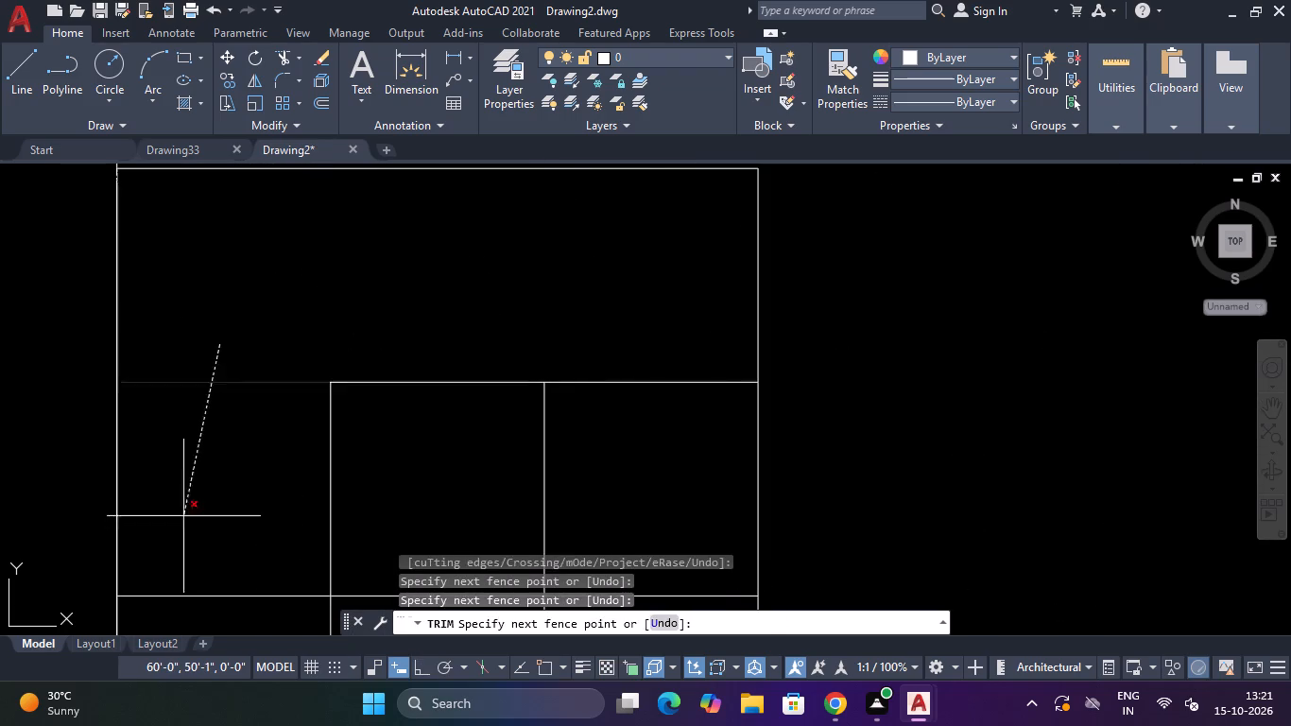
left_click(183, 516)
scroll(242, 397, "down", 4)
scroll(233, 450, "up", 4)
left_click(233, 444)
left_click(256, 222)
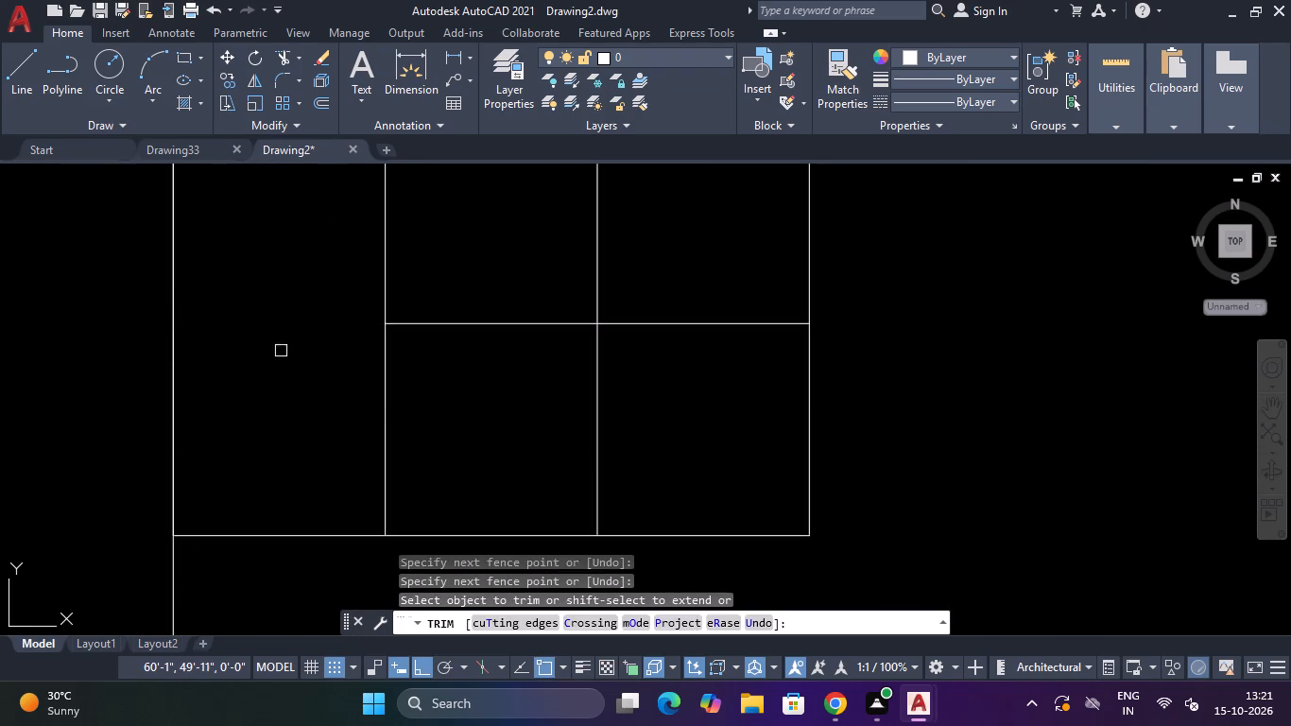
left_click(283, 362)
left_click(649, 406)
scroll(645, 399, "down", 4)
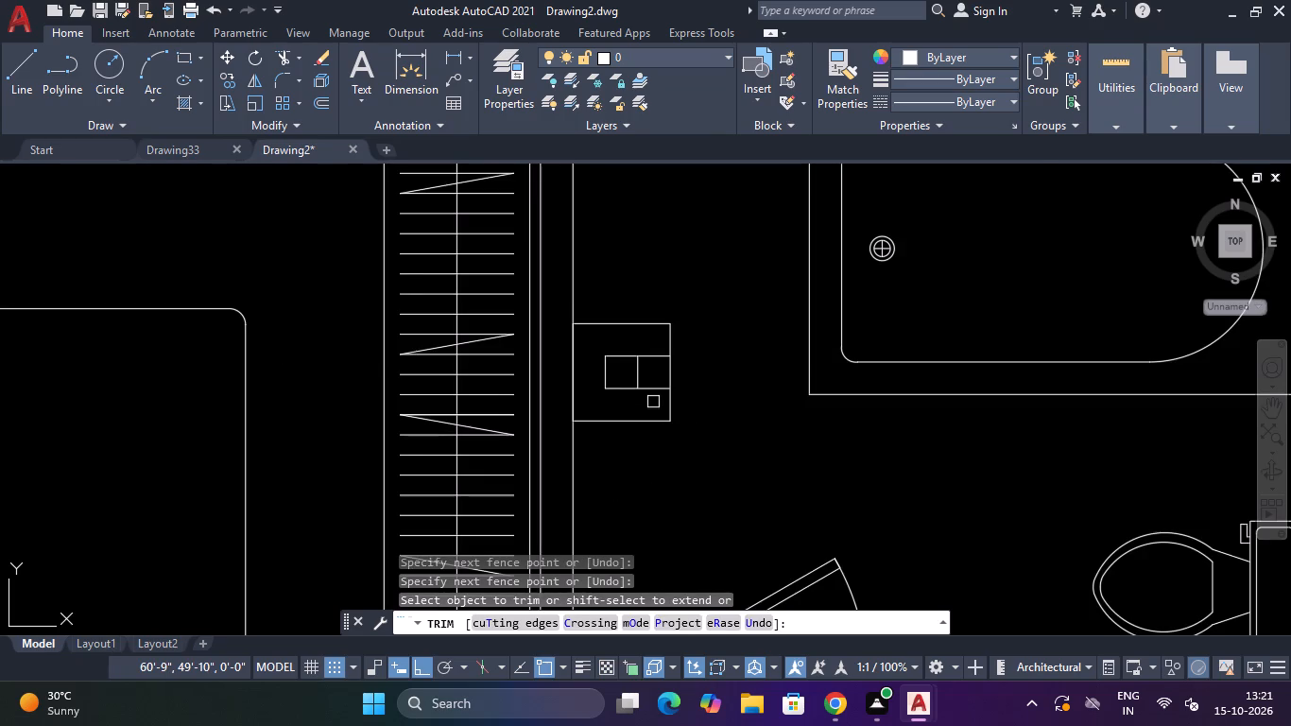
scroll(653, 402, "up", 1)
left_click(653, 402)
left_click(651, 317)
key("Escape")
key("Escape")
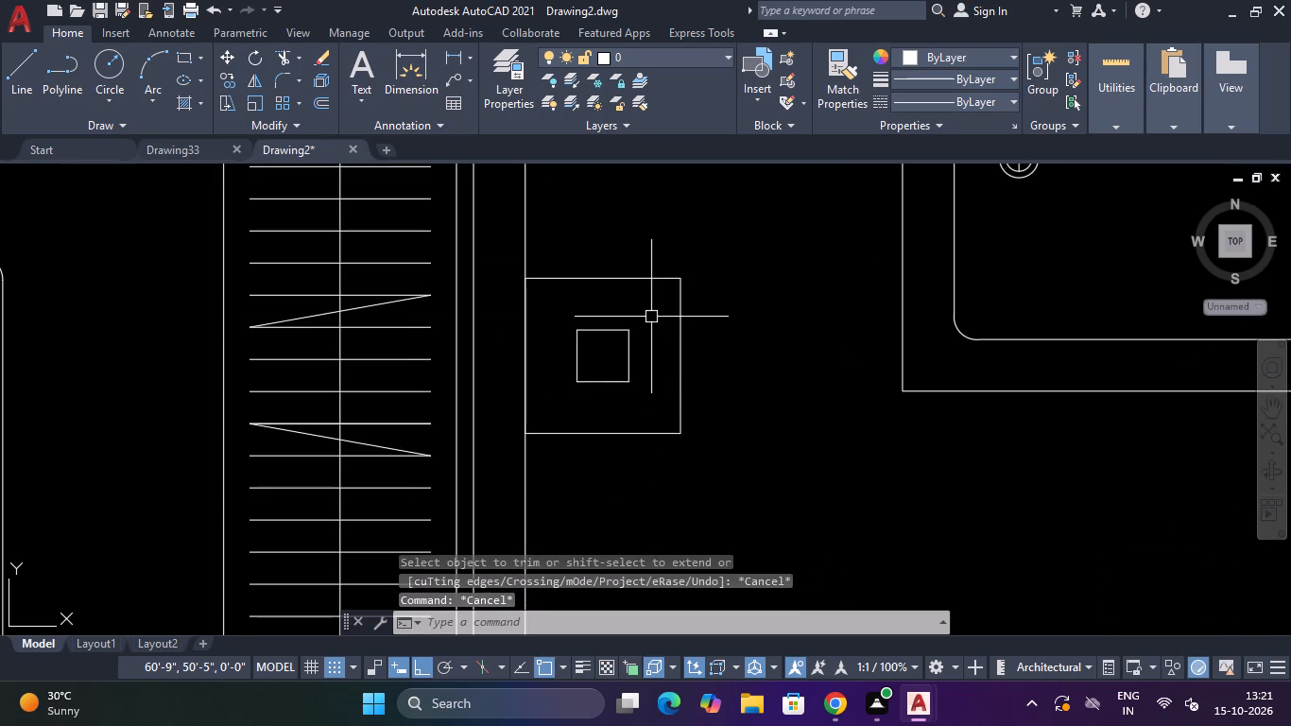
key("Escape")
key("Escape")
Offset all four edges of the small central square 1" inward.
scroll(602, 354, "up", 2)
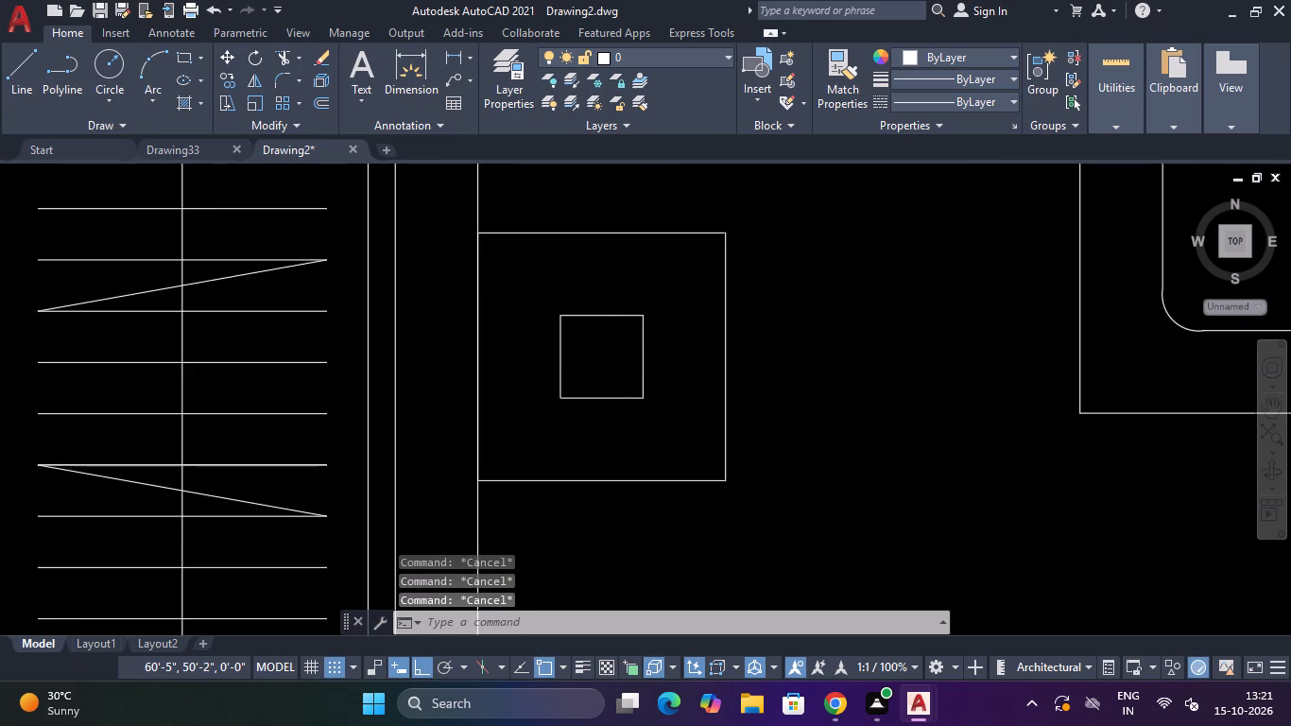
type("O")
key("space")
type("1\"")
key("Return")
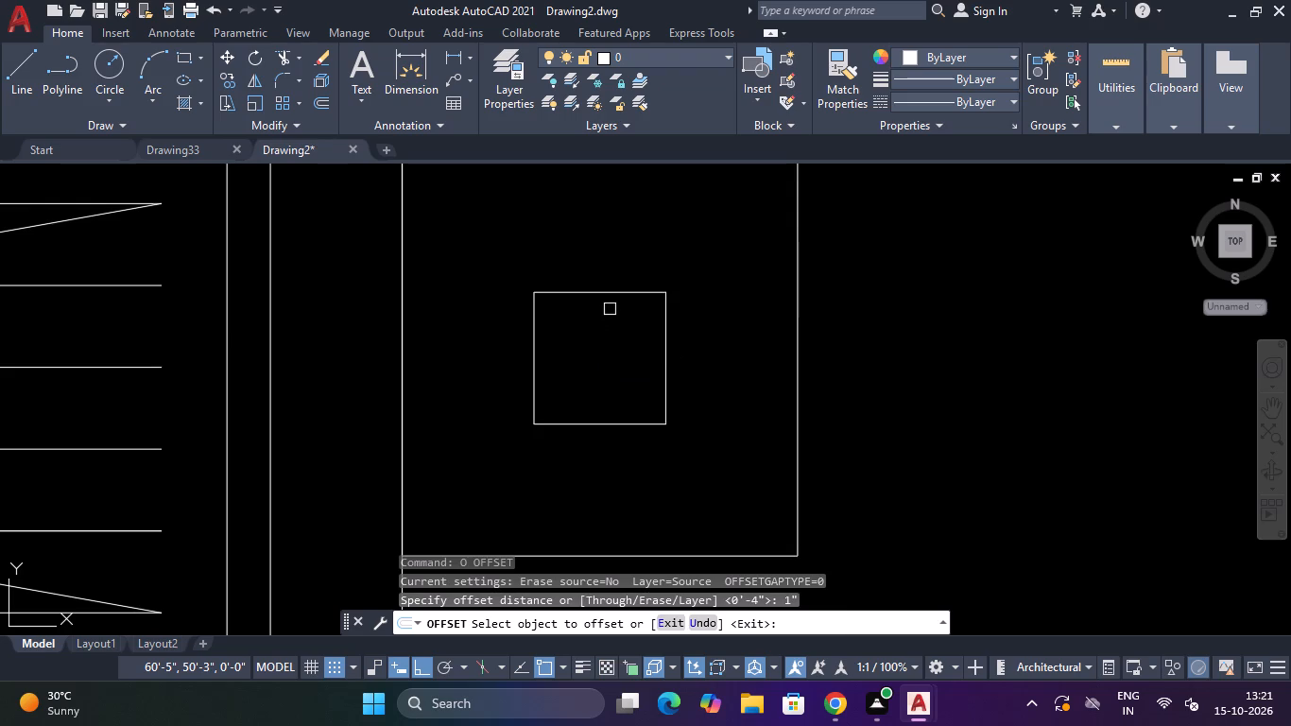
left_click(612, 293)
left_click(608, 354)
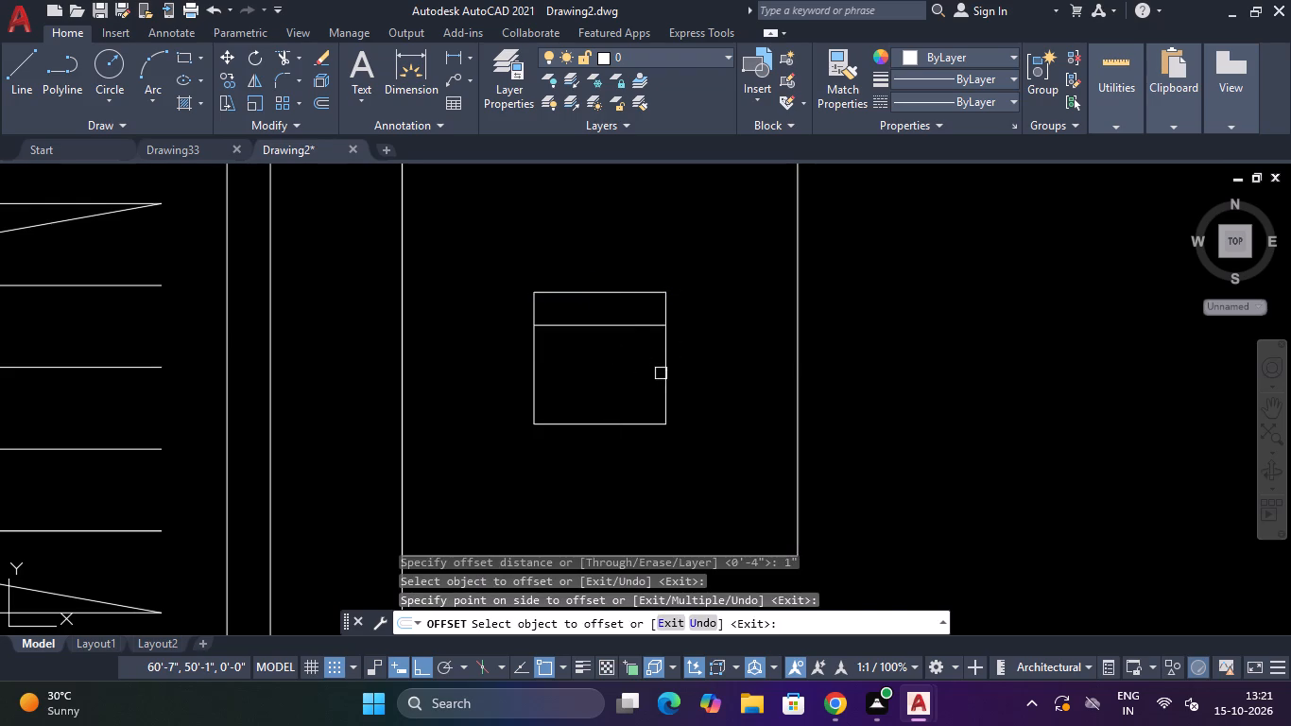
left_click(661, 373)
left_click(601, 381)
left_click(531, 381)
left_click(611, 382)
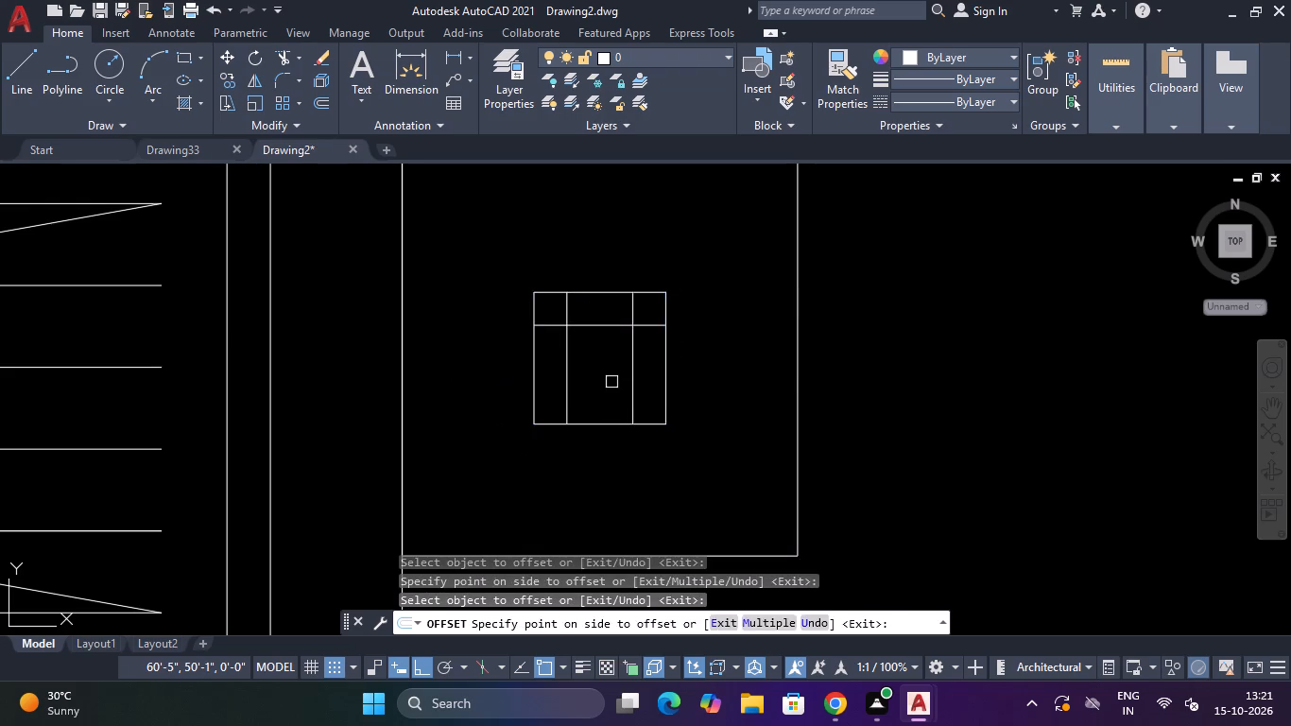
left_click(595, 423)
left_click(597, 379)
key("Escape")
key("Escape")
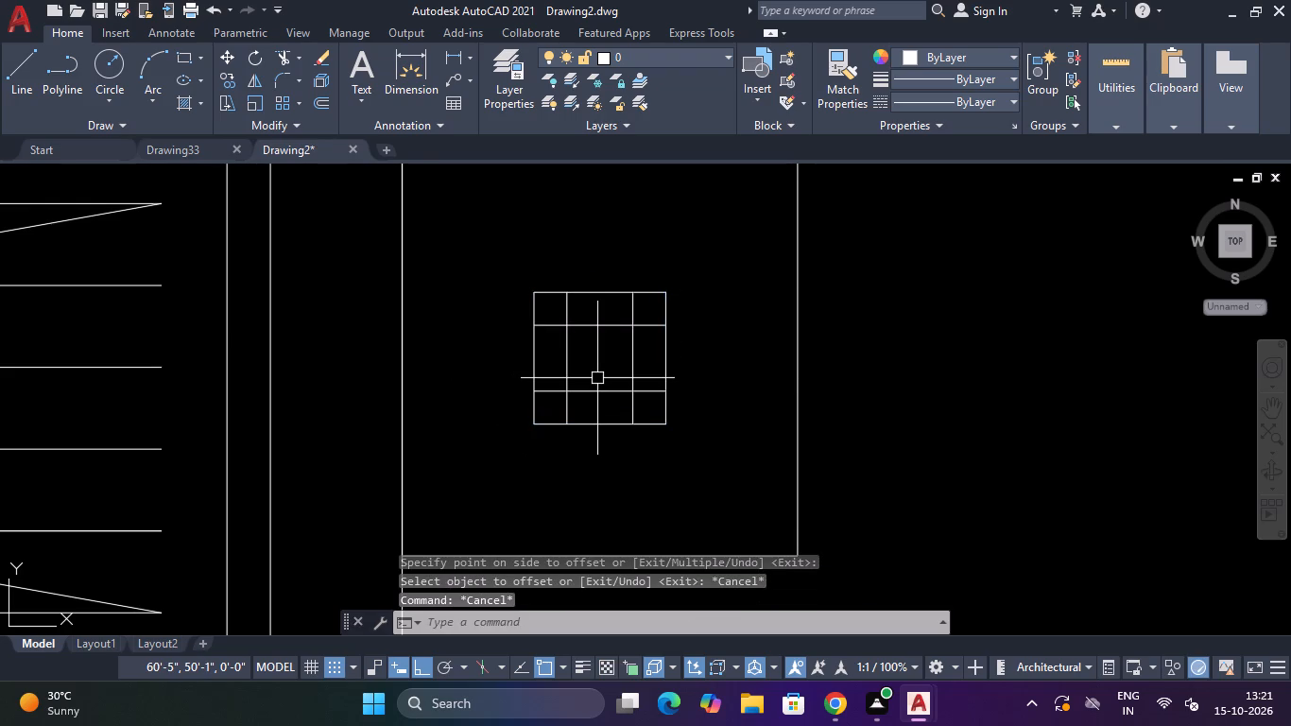
Trim the overlapping ends of the 1" offset lines to leave a 2" square centred in the 4" square.
type("TR")
key("space")
scroll(546, 359, "up", 2)
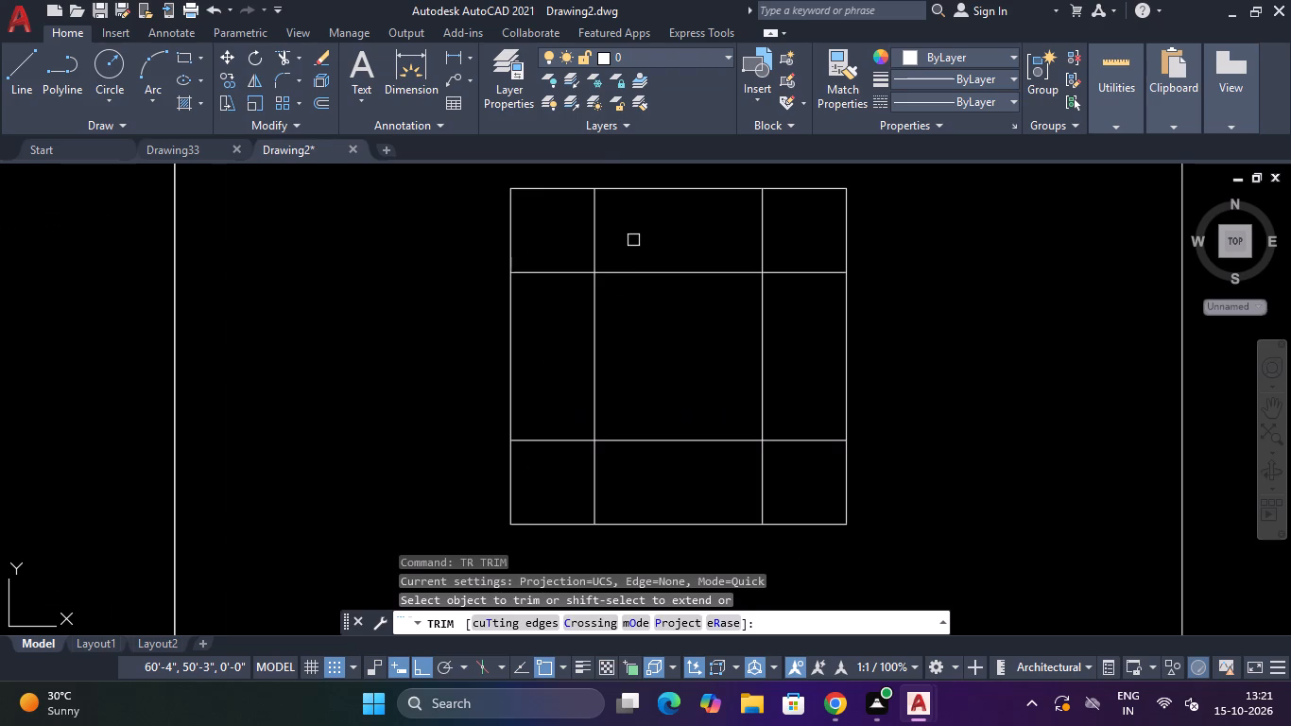
left_click(628, 233)
left_click(533, 239)
left_click(537, 244)
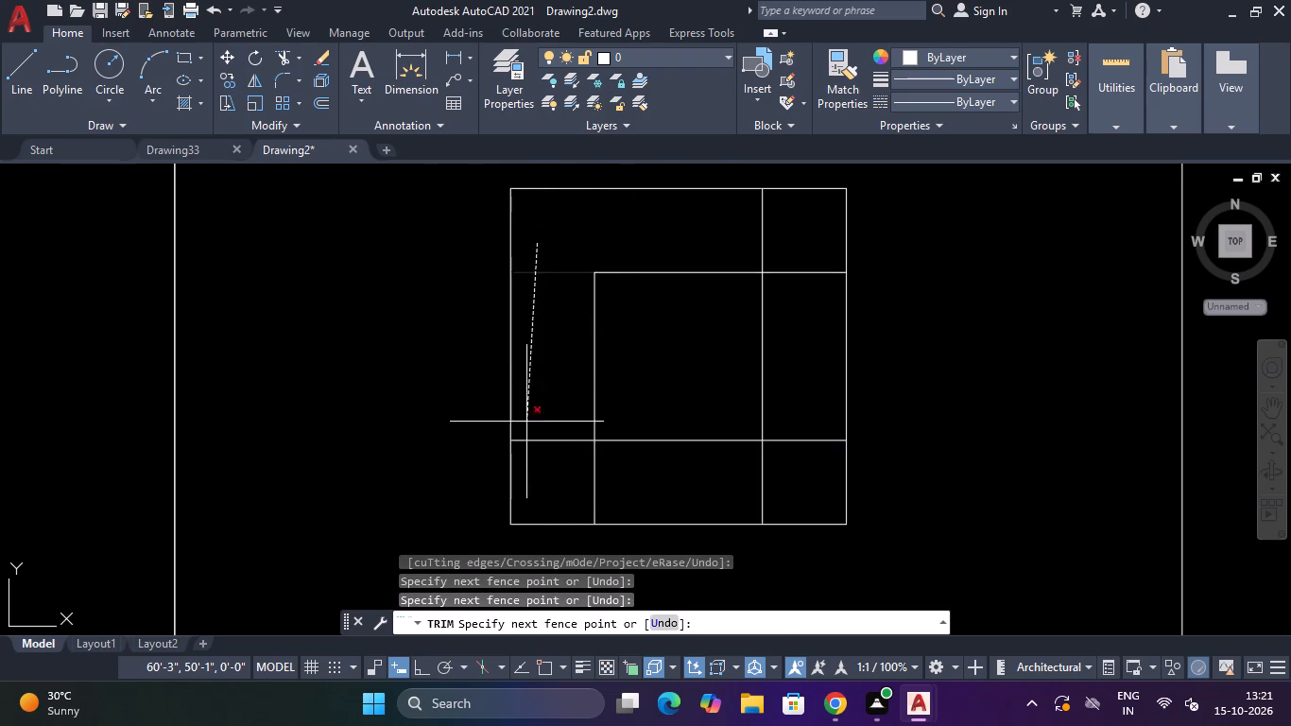
left_click(535, 502)
left_click(542, 493)
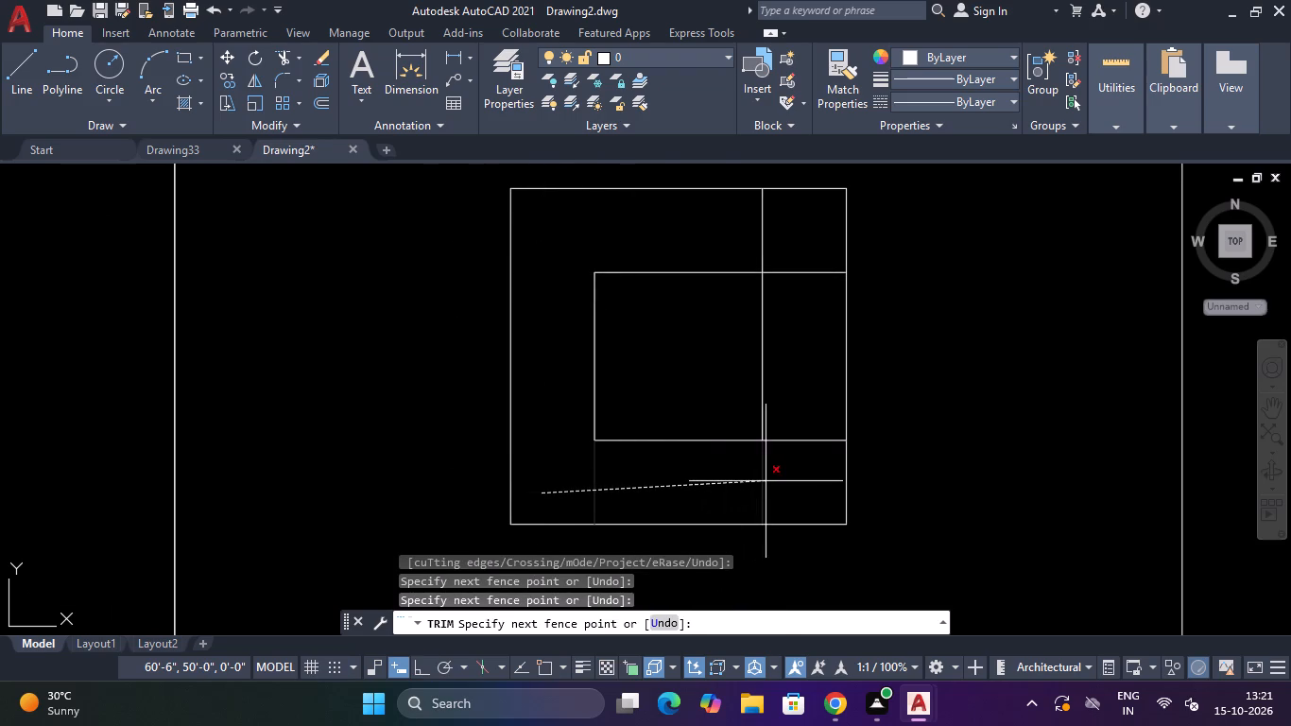
left_click(779, 476)
left_click(788, 430)
left_click(783, 463)
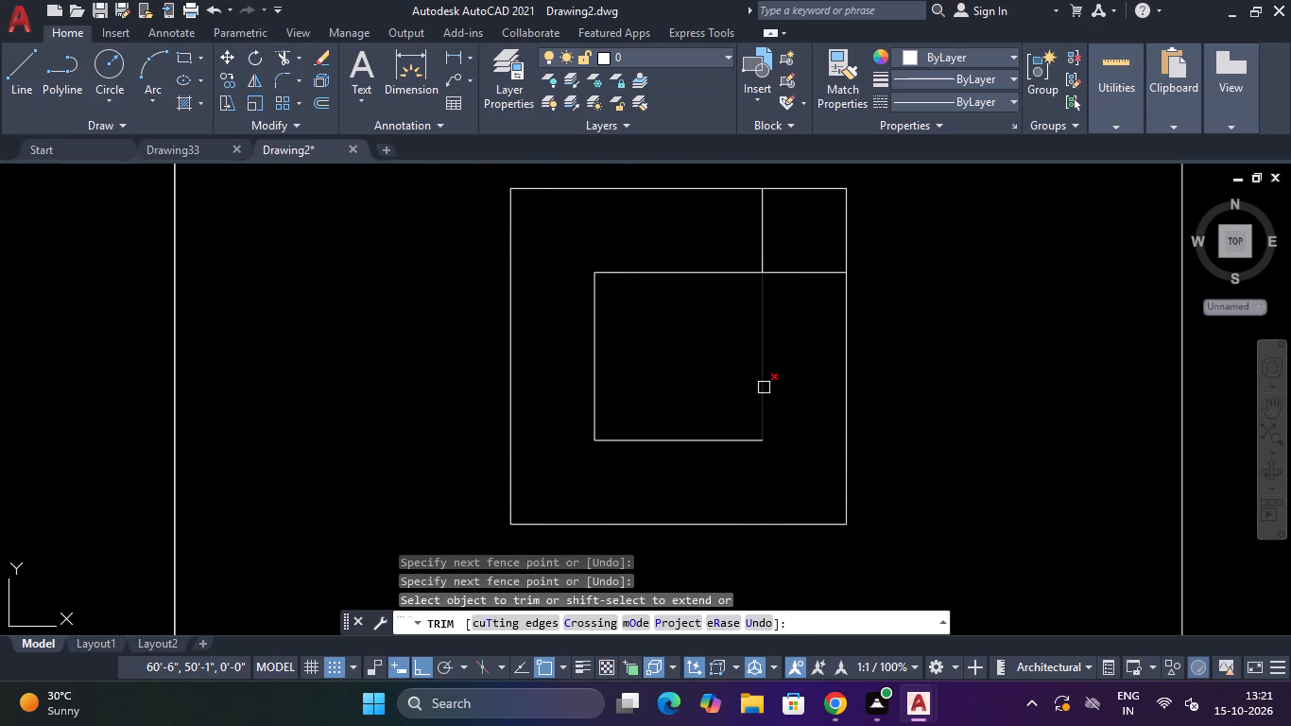
left_click_drag(800, 332, 802, 315)
left_click(788, 231)
left_click(795, 215)
left_click(710, 244)
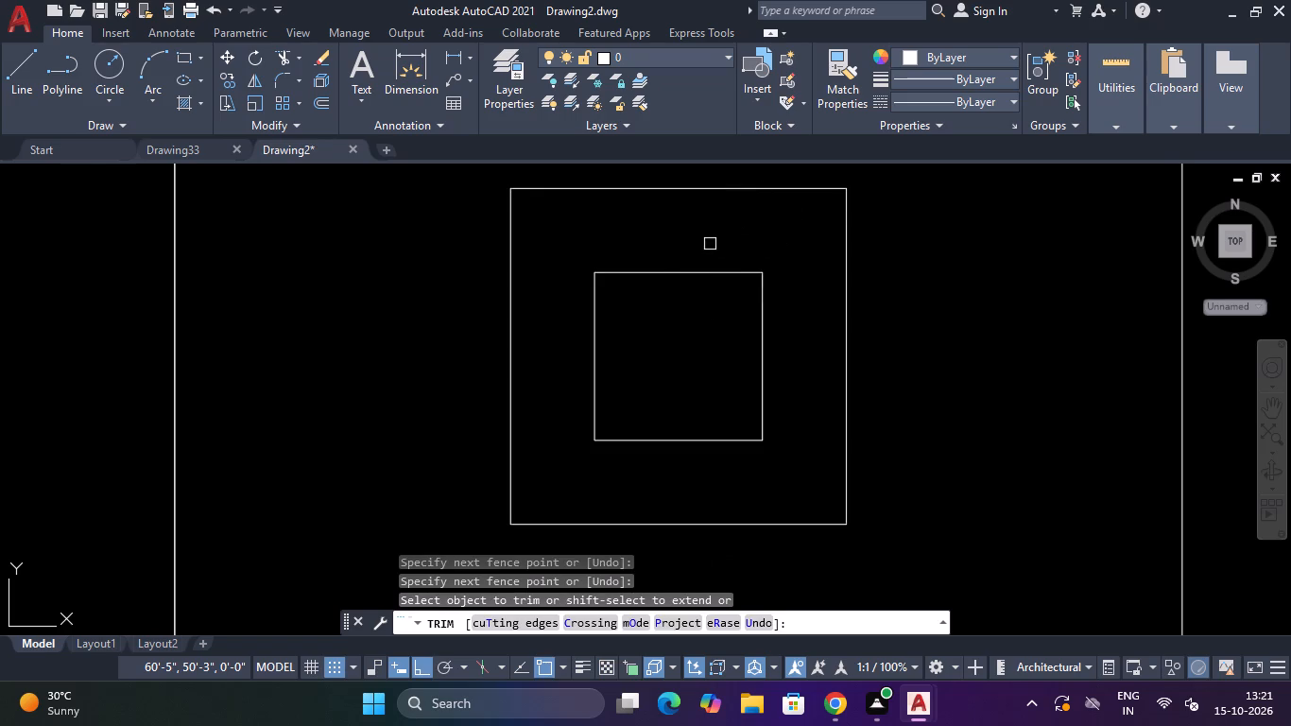
Remove all four edges of the 4" square surrounding the small central 2" square.
scroll(710, 244, "down", 4)
scroll(714, 239, "up", 2)
left_click(714, 239)
left_click(725, 209)
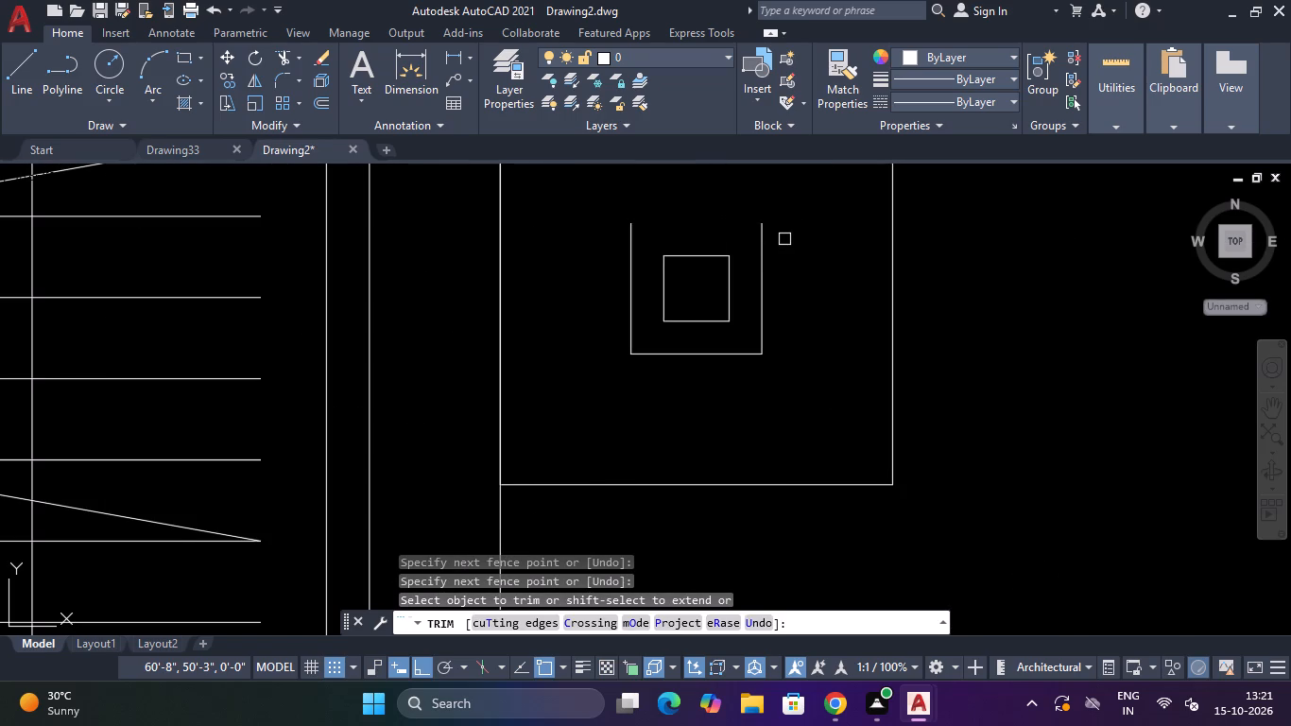
scroll(757, 270, "up", 1)
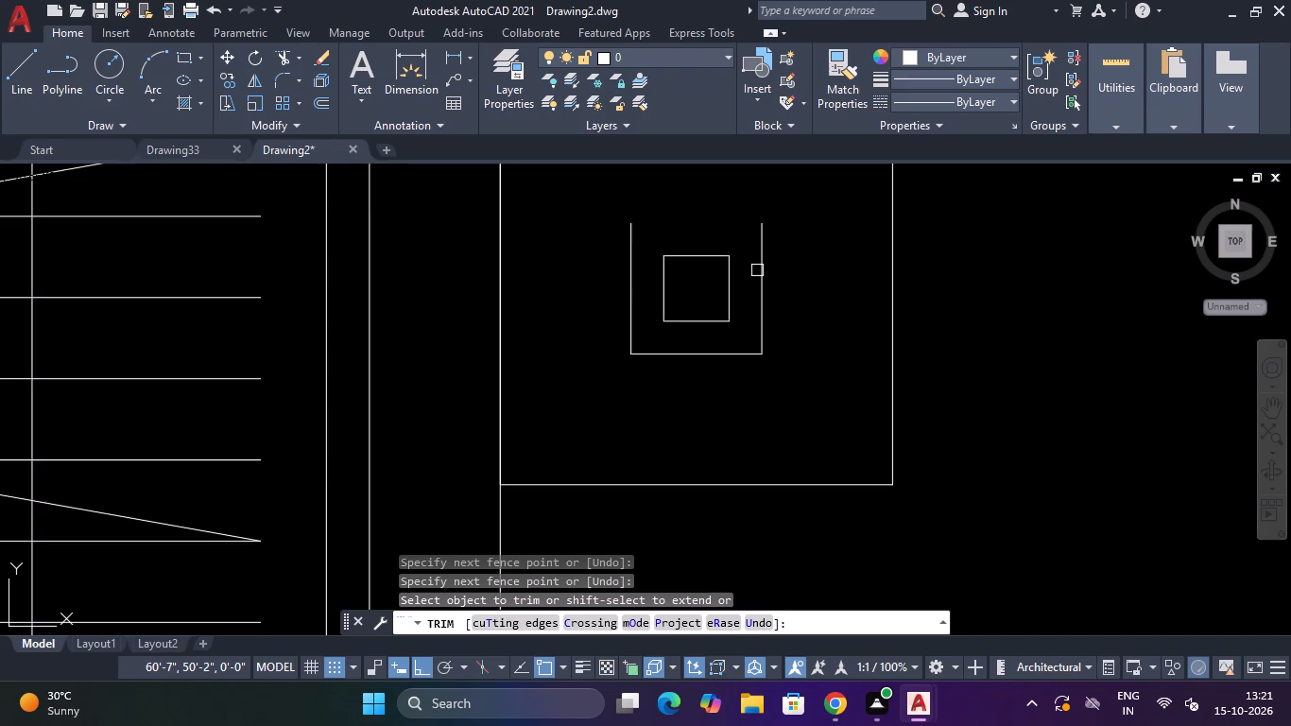
left_click(834, 227)
left_click(764, 276)
left_click(760, 346)
left_click(711, 455)
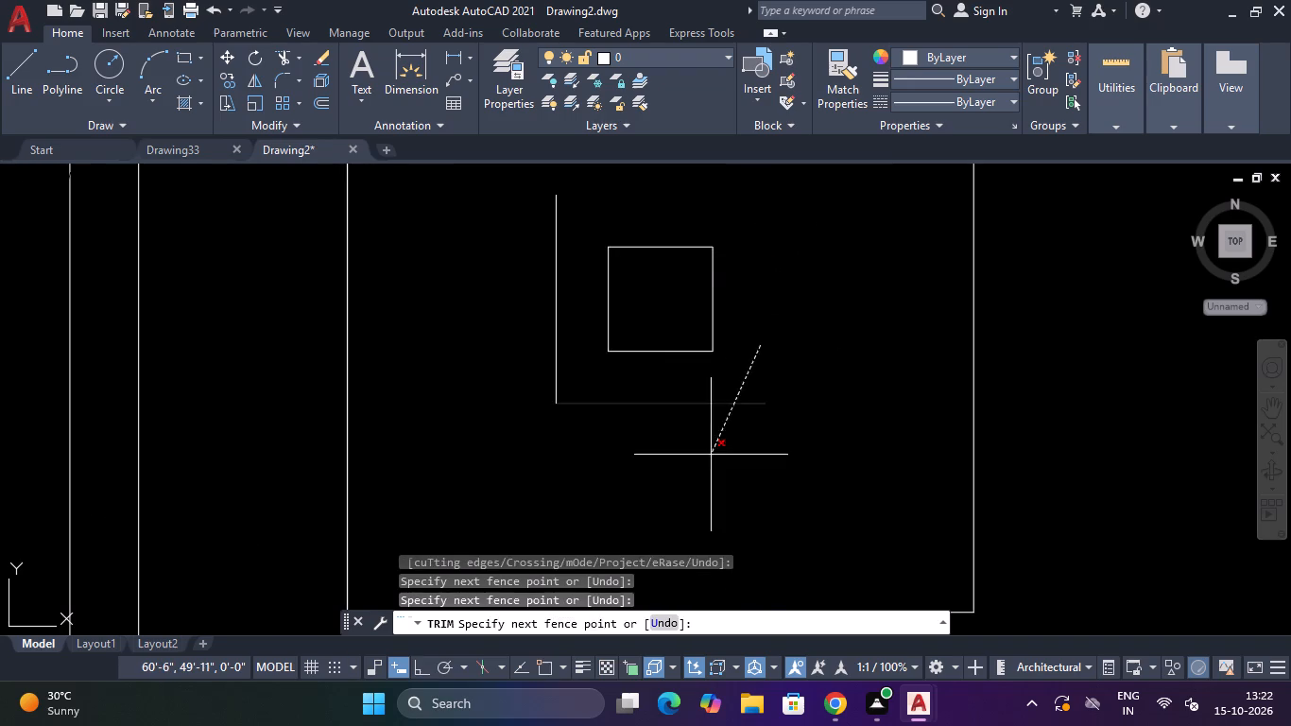
left_click(569, 378)
left_click(538, 379)
scroll(542, 372, "down", 3)
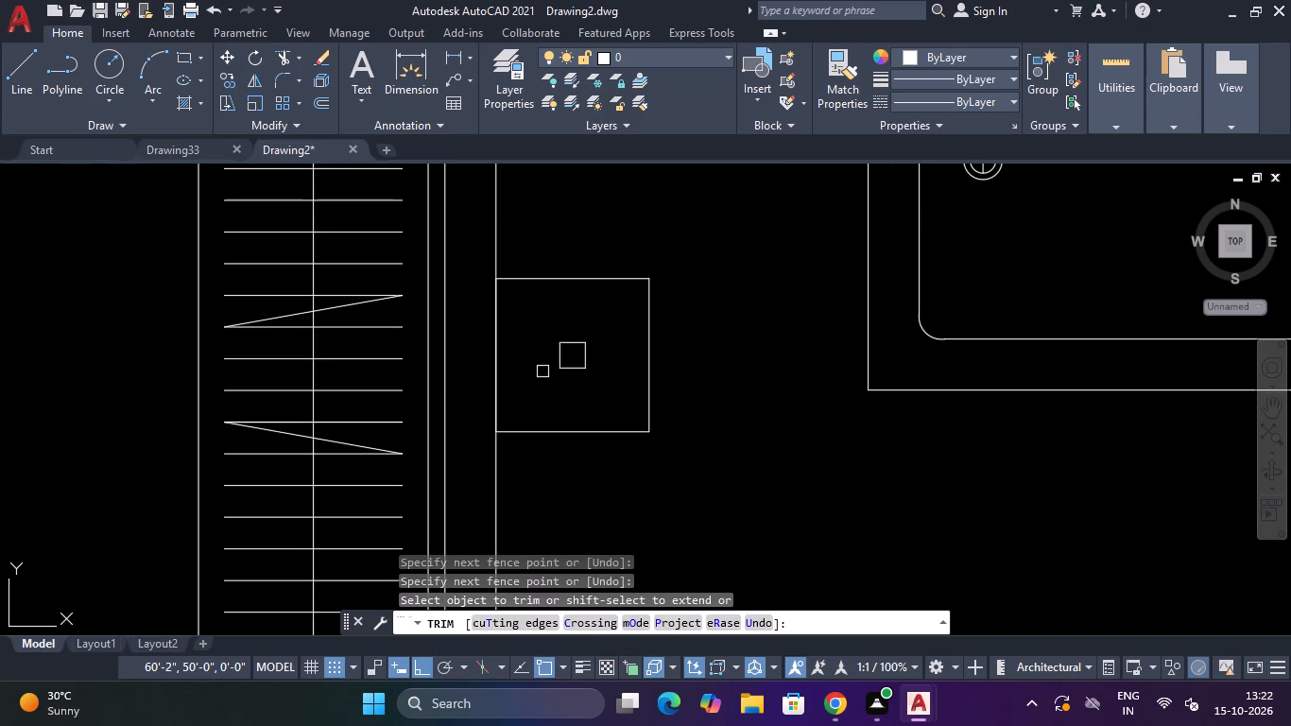
key("Escape")
key("Escape")
key("Escape")
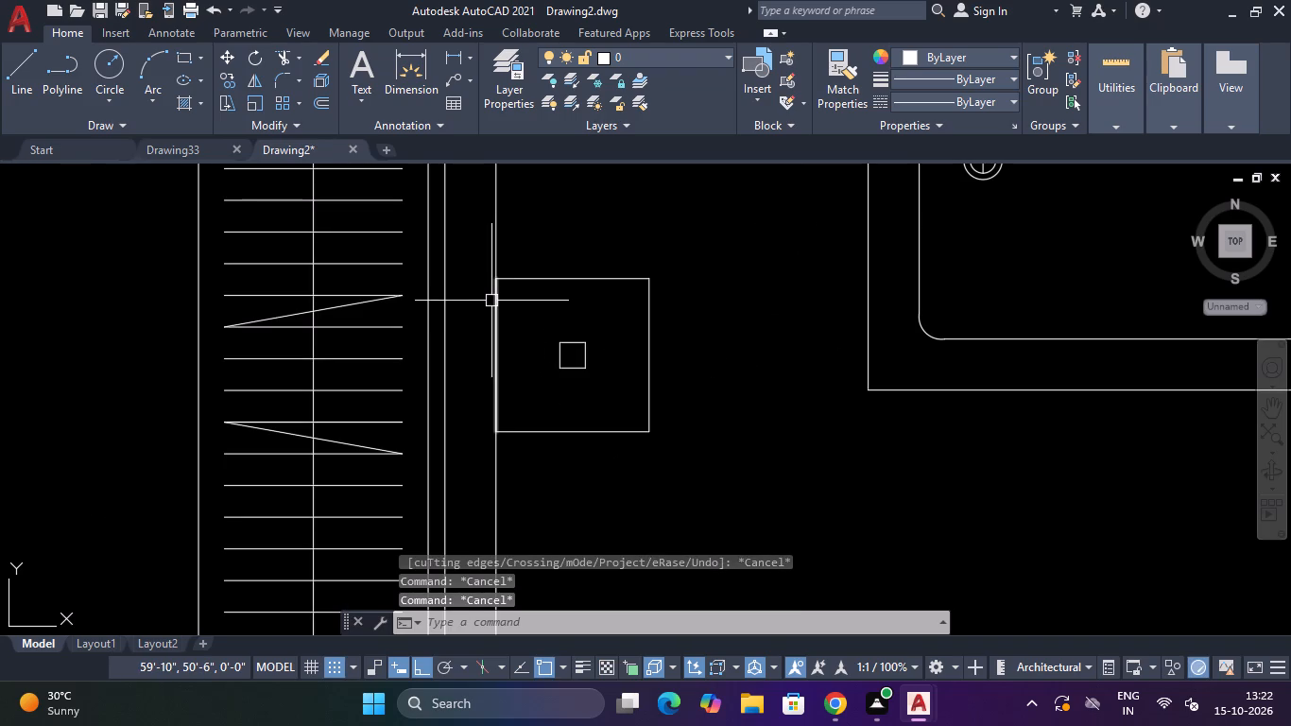
Offset all four edges of the 1' square 2" inward.
type("O")
key("space")
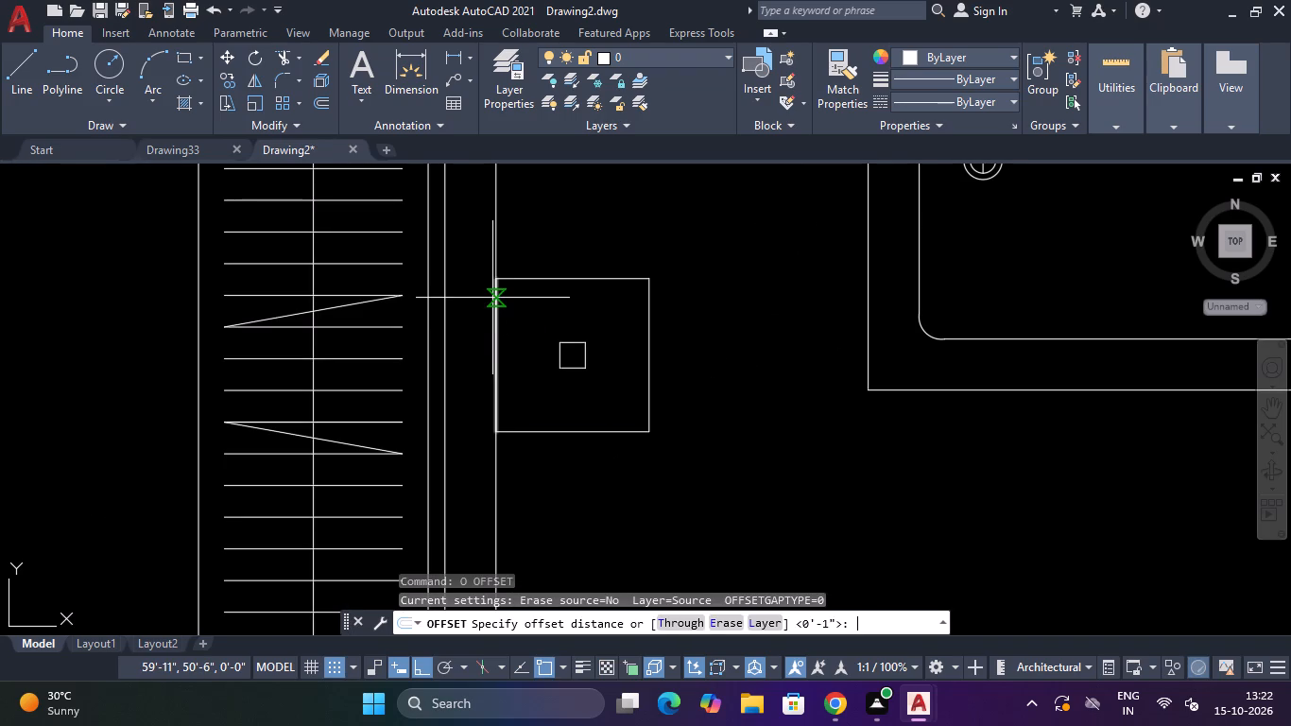
key("2")
key("shift+quotedbl")
key("Return")
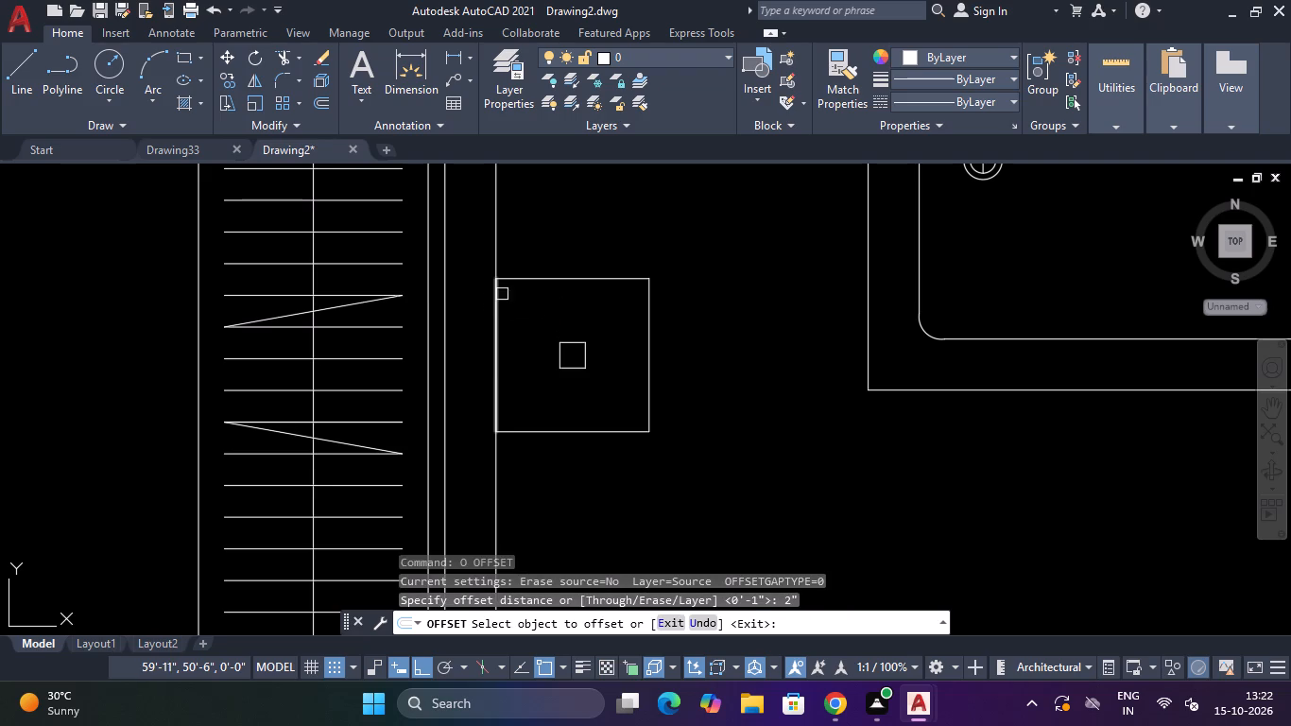
left_click(561, 276)
left_click(565, 318)
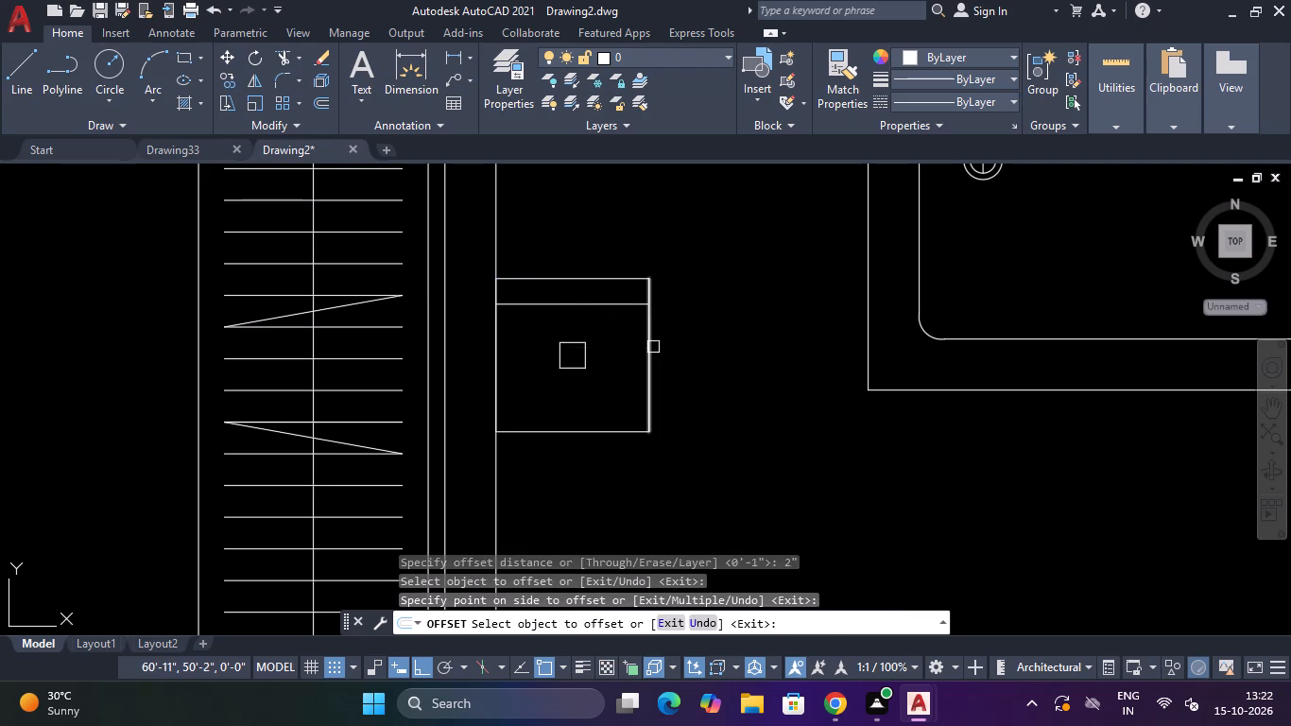
left_click(653, 347)
left_click(616, 355)
left_click(565, 437)
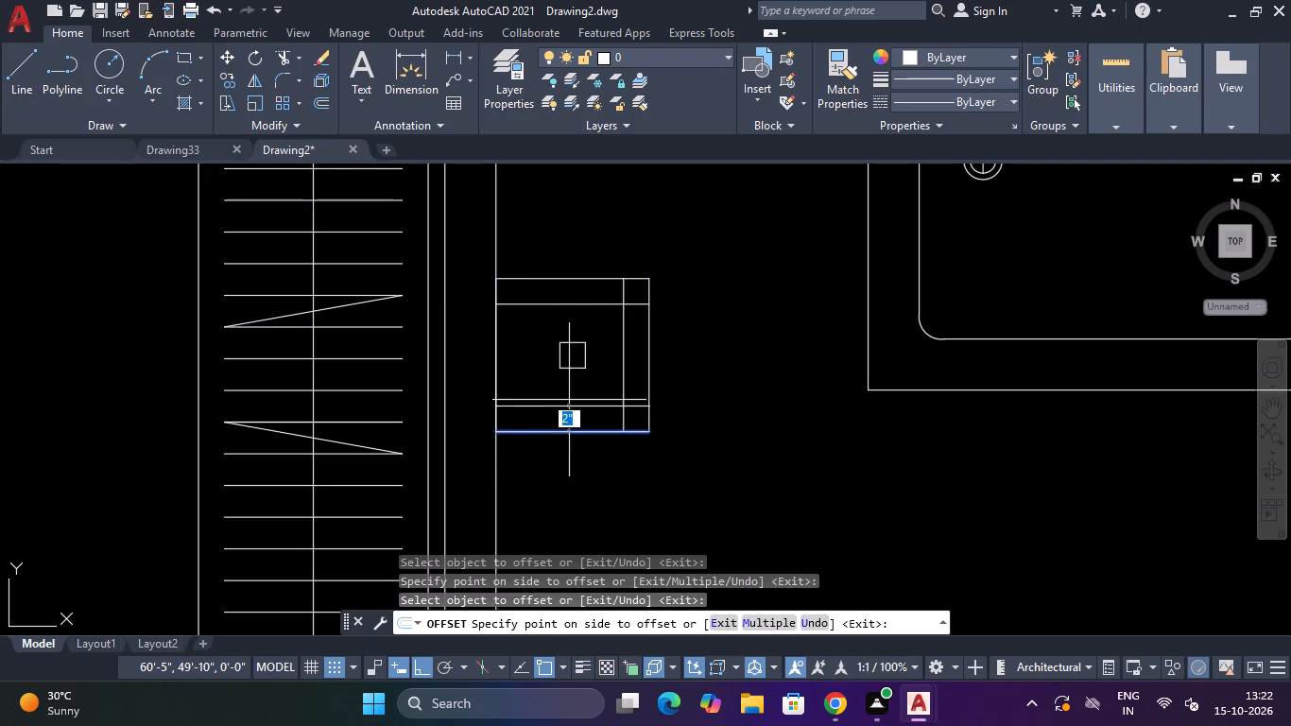
left_click(566, 399)
left_click(500, 383)
left_click(533, 377)
key("Escape")
key("Escape")
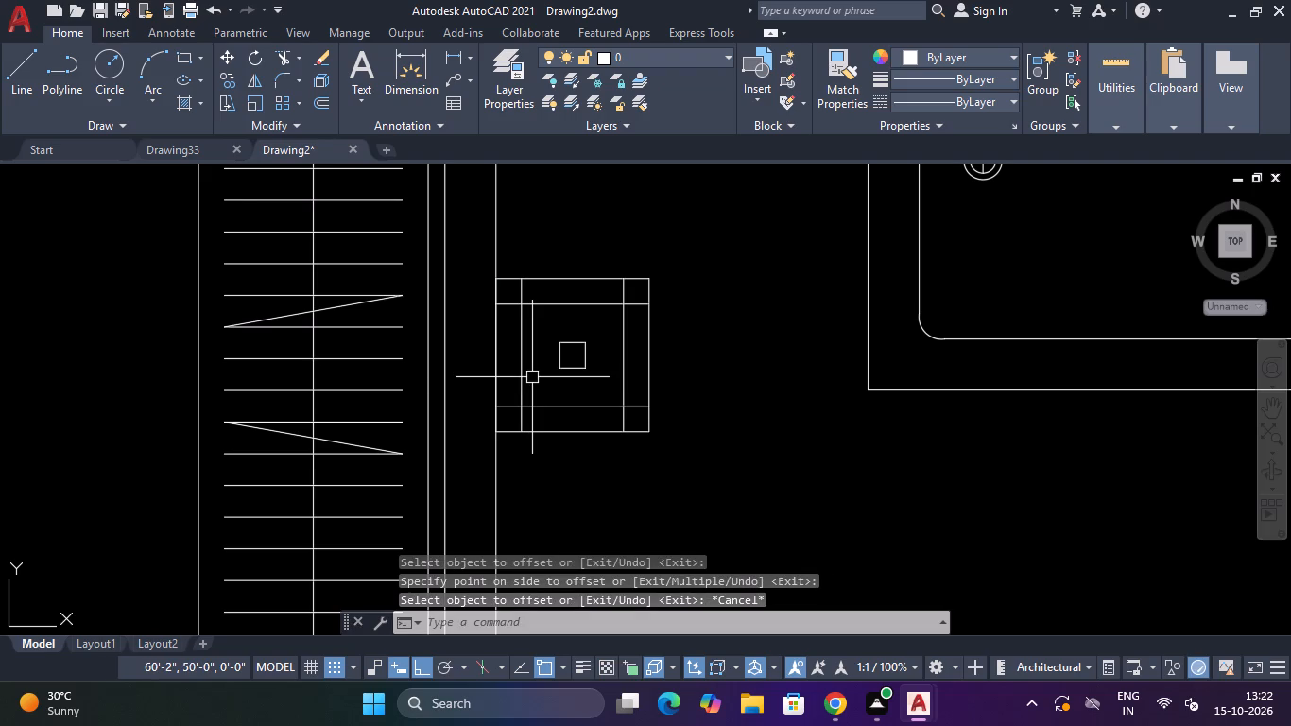
Trim the overlapping ends of the 2" offset lines at all four corners to leave an 8" square inside the 1' square.
type("TR")
key("space")
scroll(522, 270, "up", 3)
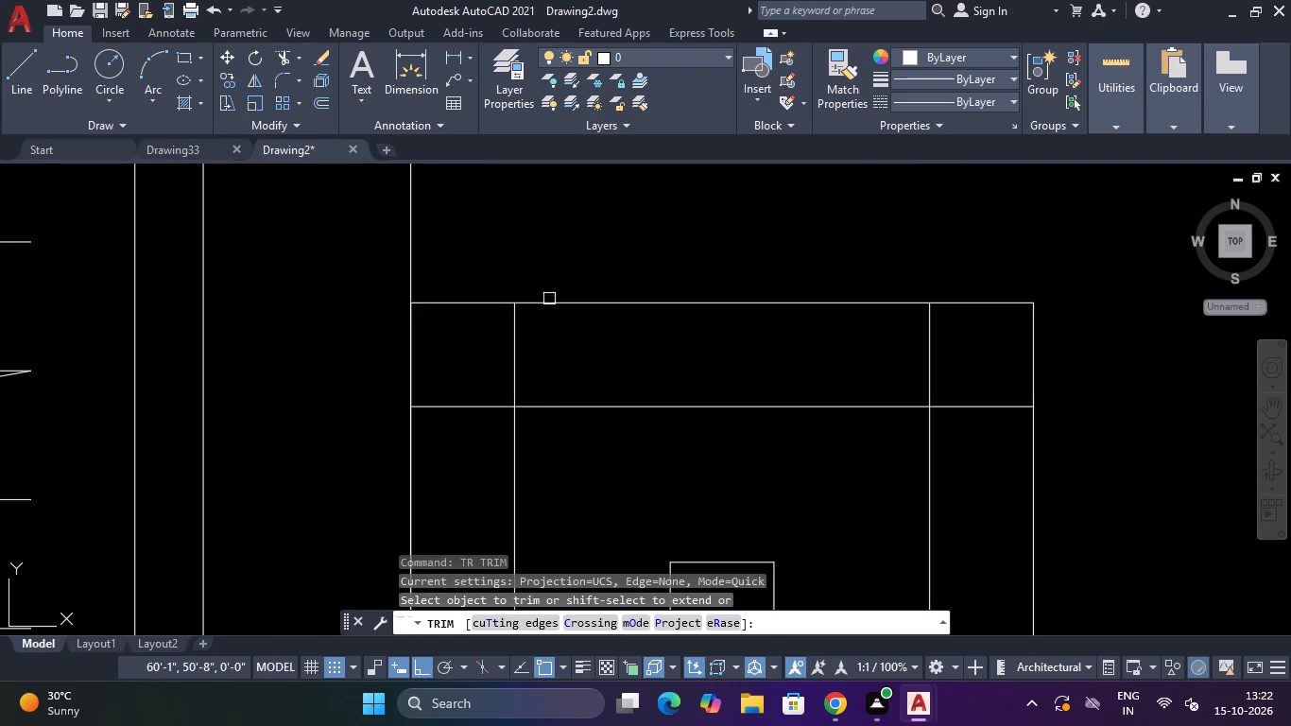
left_click(543, 368)
double_click(492, 354)
left_click(475, 434)
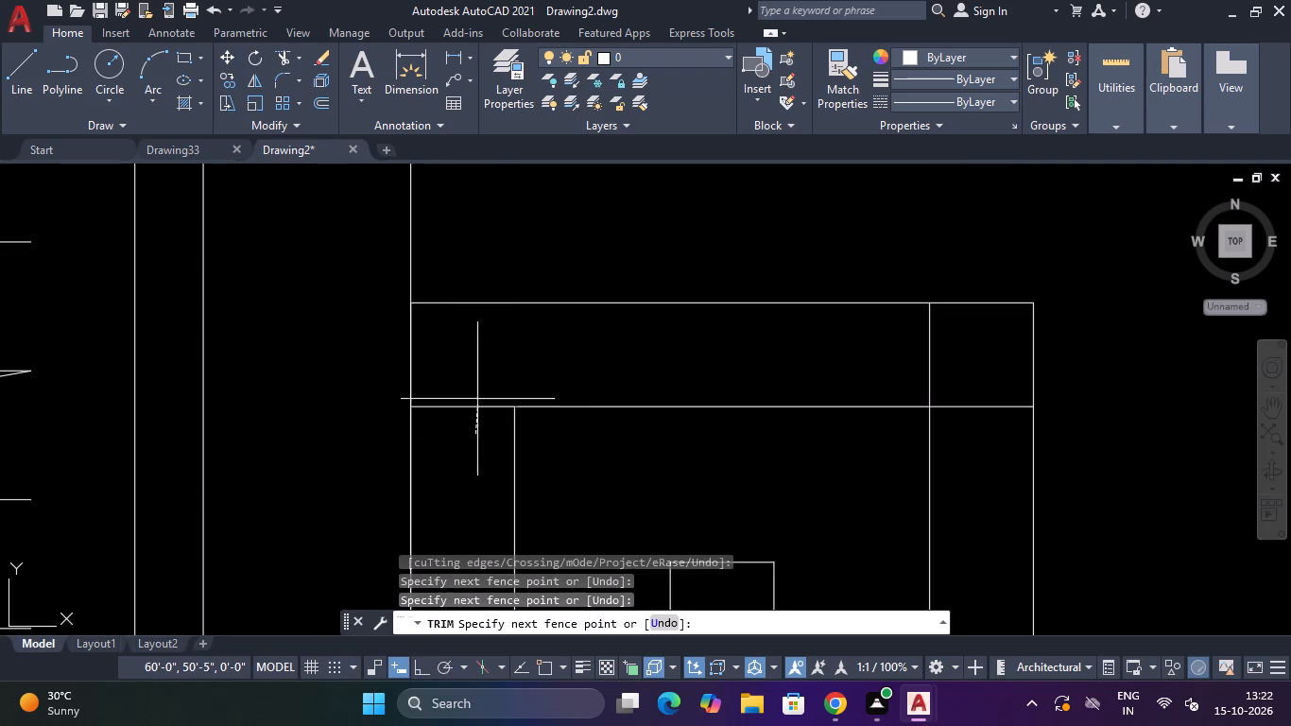
left_click(477, 382)
left_click(864, 357)
left_click(948, 360)
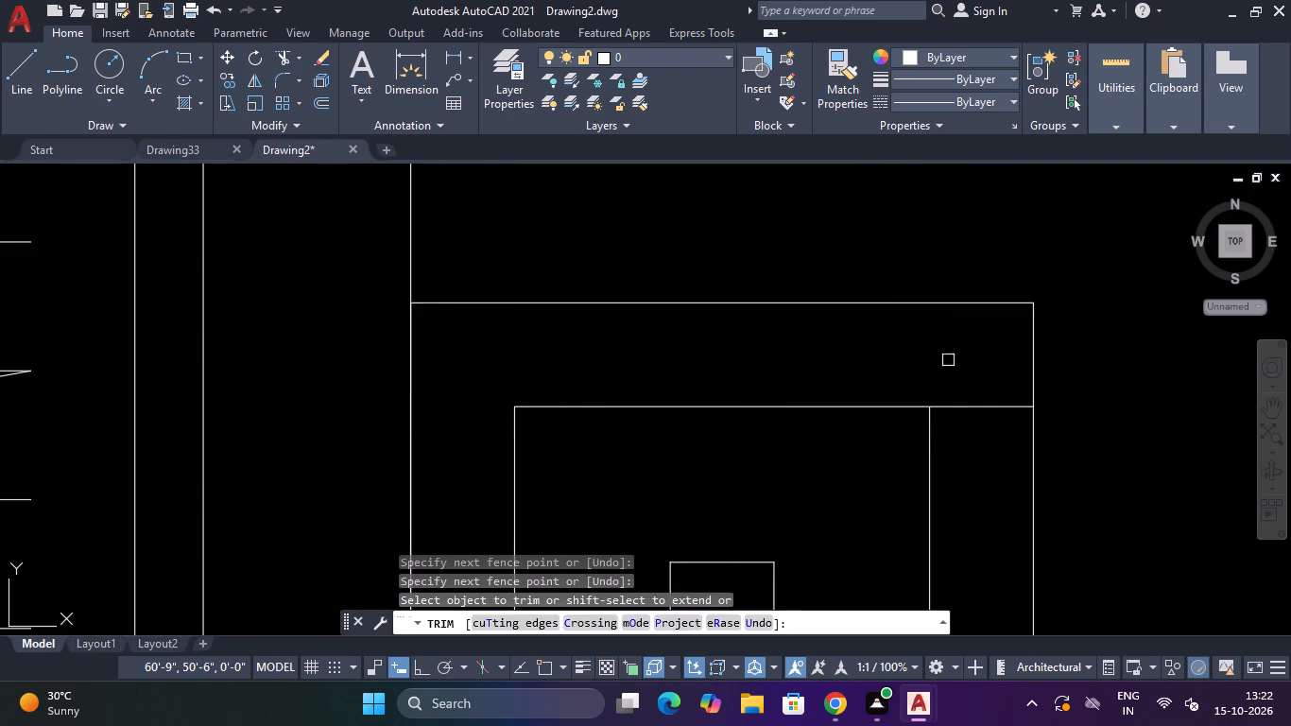
left_click(977, 360)
left_click(988, 436)
scroll(988, 426, "down", 3)
scroll(976, 570, "up", 3)
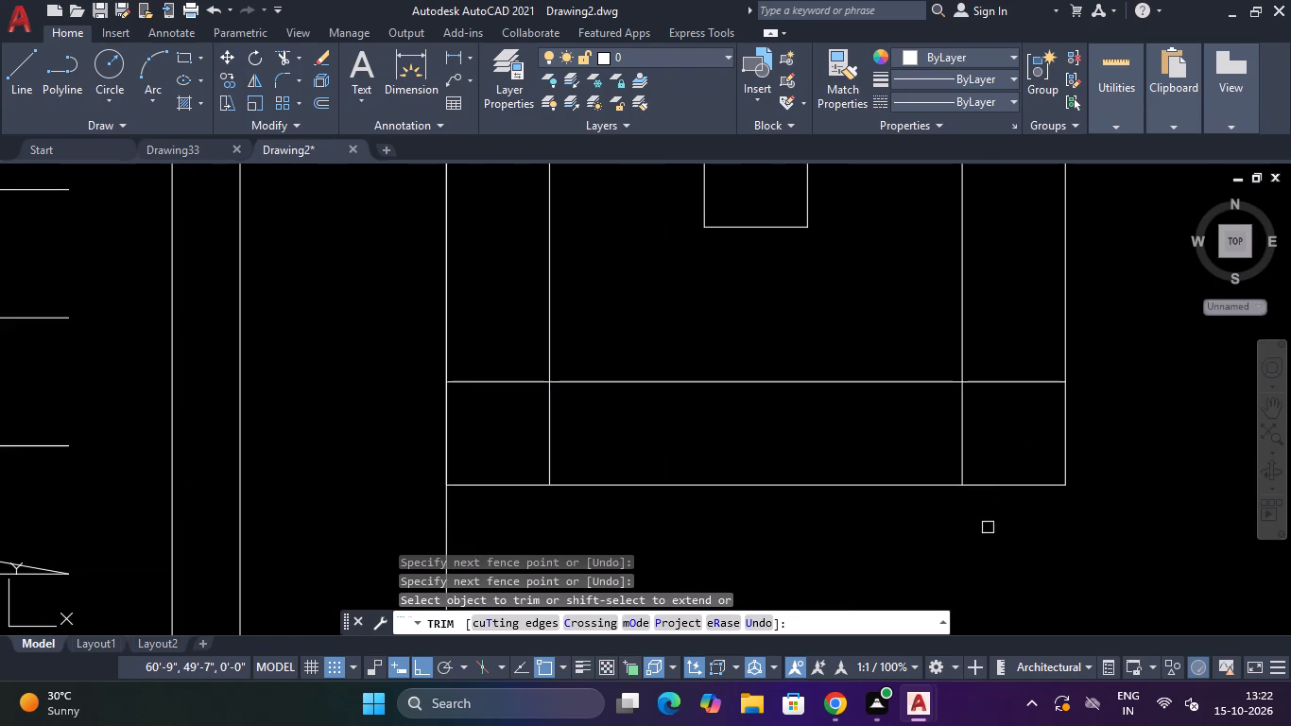
left_click(996, 408)
left_click(1012, 339)
left_click(998, 422)
left_click(943, 430)
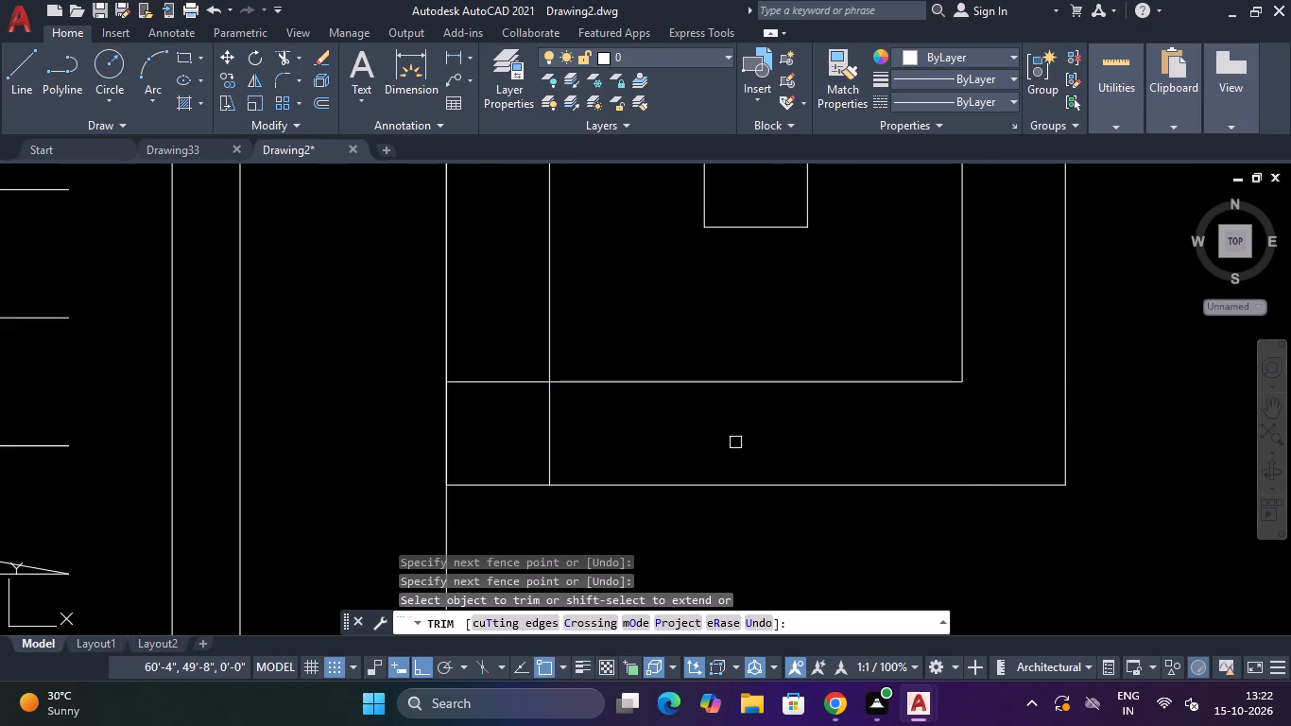
left_click_drag(662, 433, 634, 440)
left_click(491, 432)
left_click(573, 435)
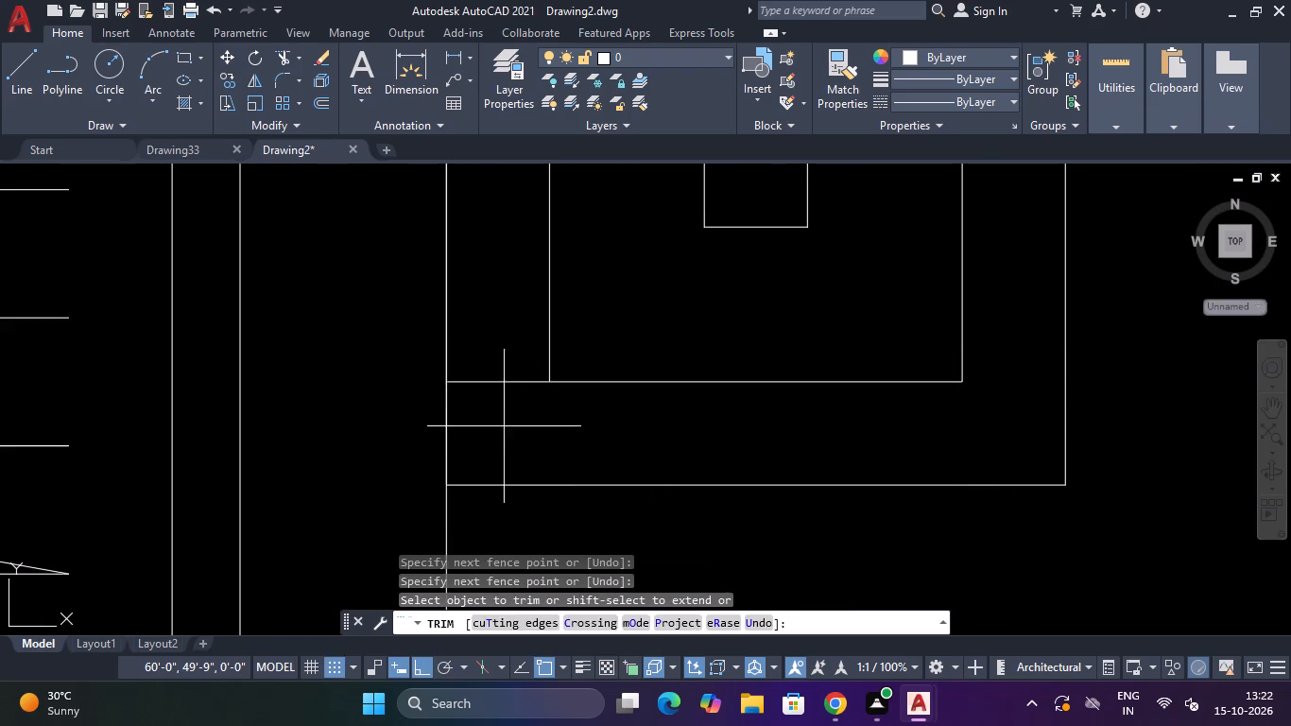
left_click(504, 426)
left_click(493, 341)
Insert the Faucet - Bathroom top block from DesignCenter onto the square basin and close DesignCenter.
key("ctrl+2")
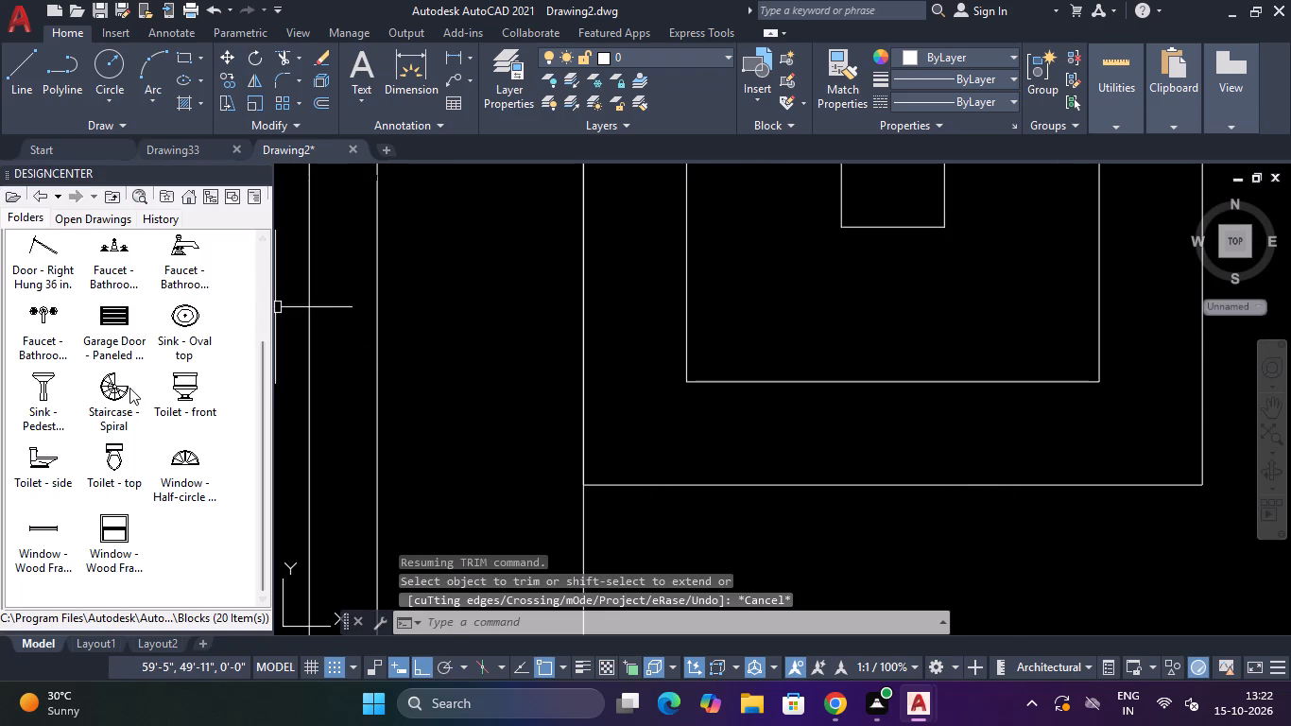
left_click_drag(49, 316, 823, 288)
scroll(835, 301, "down", 4)
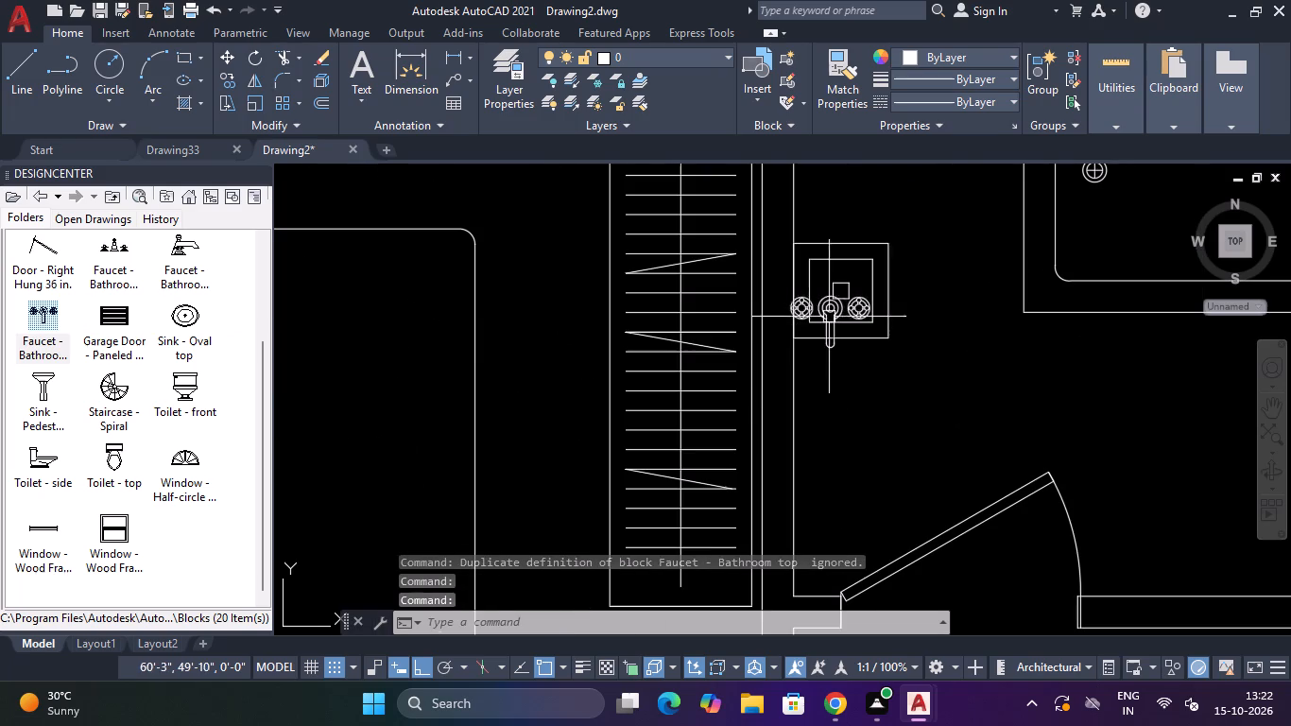
left_click(263, 176)
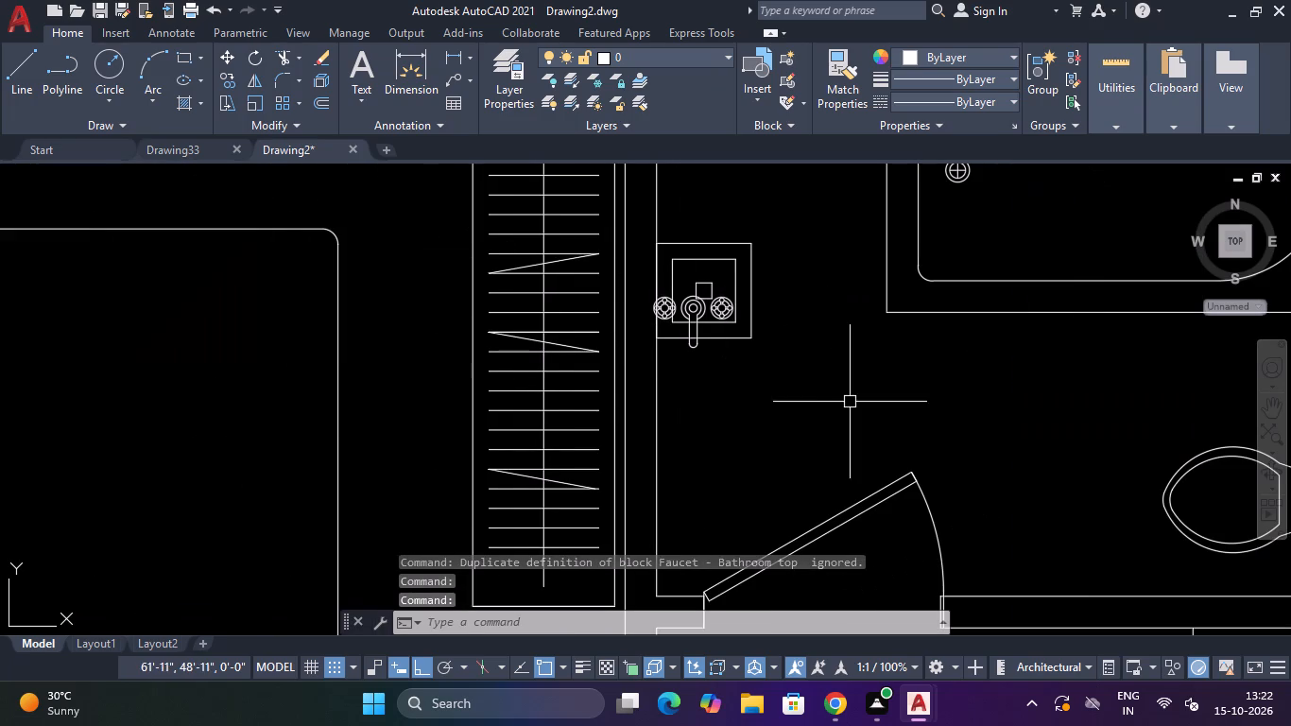
Rotate the inserted faucet block 90° counterclockwise so its spout runs horizontally.
scroll(739, 293, "up", 3)
left_click(580, 318)
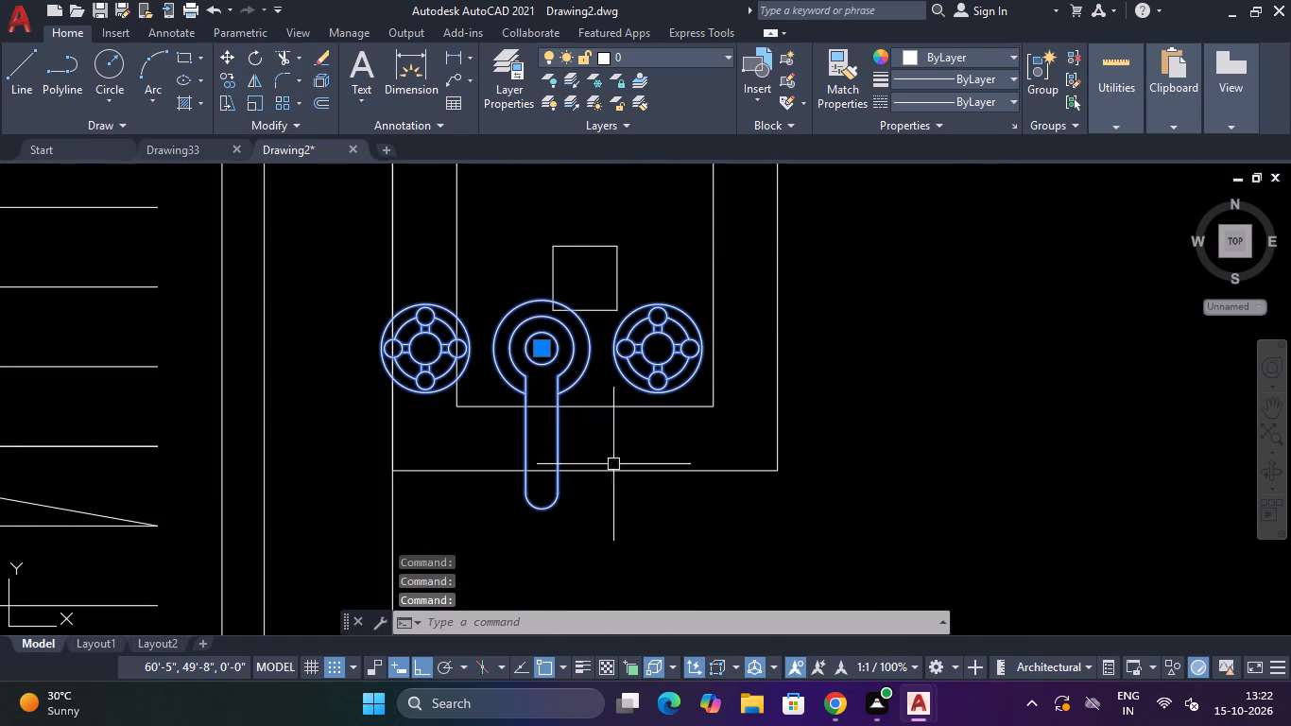
type("RO")
key("Return")
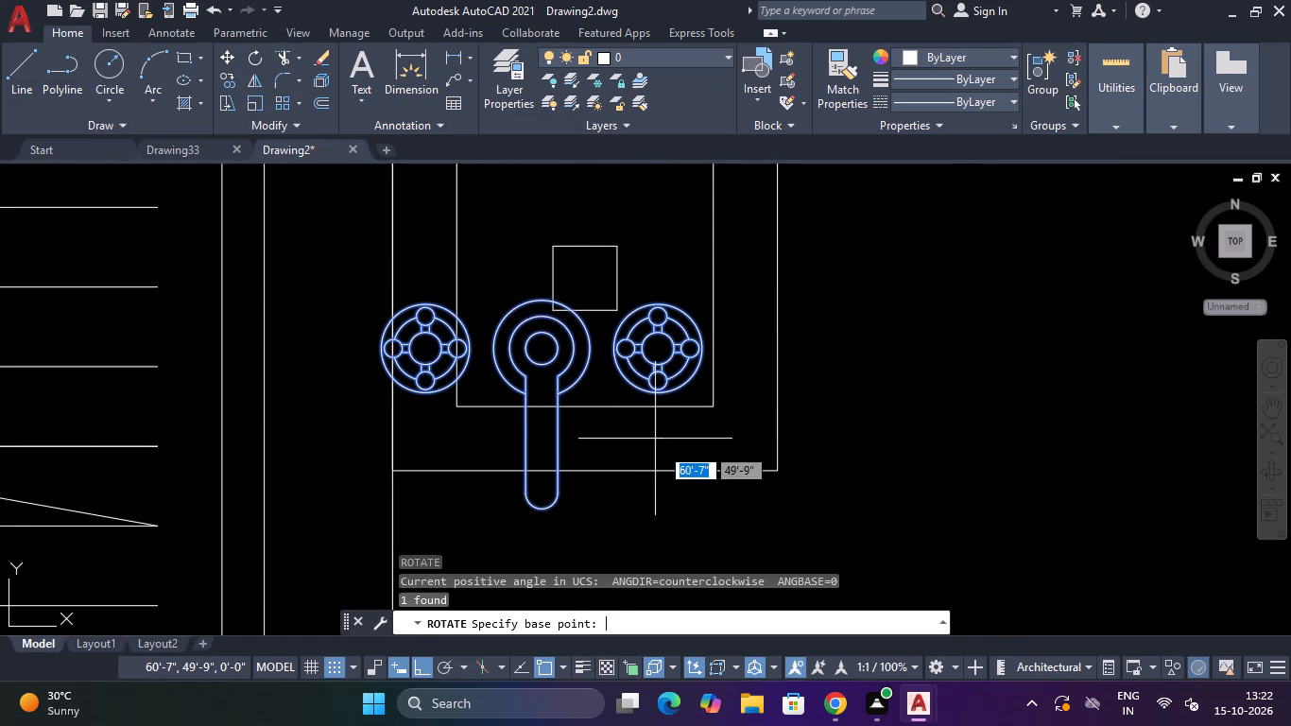
left_click(691, 306)
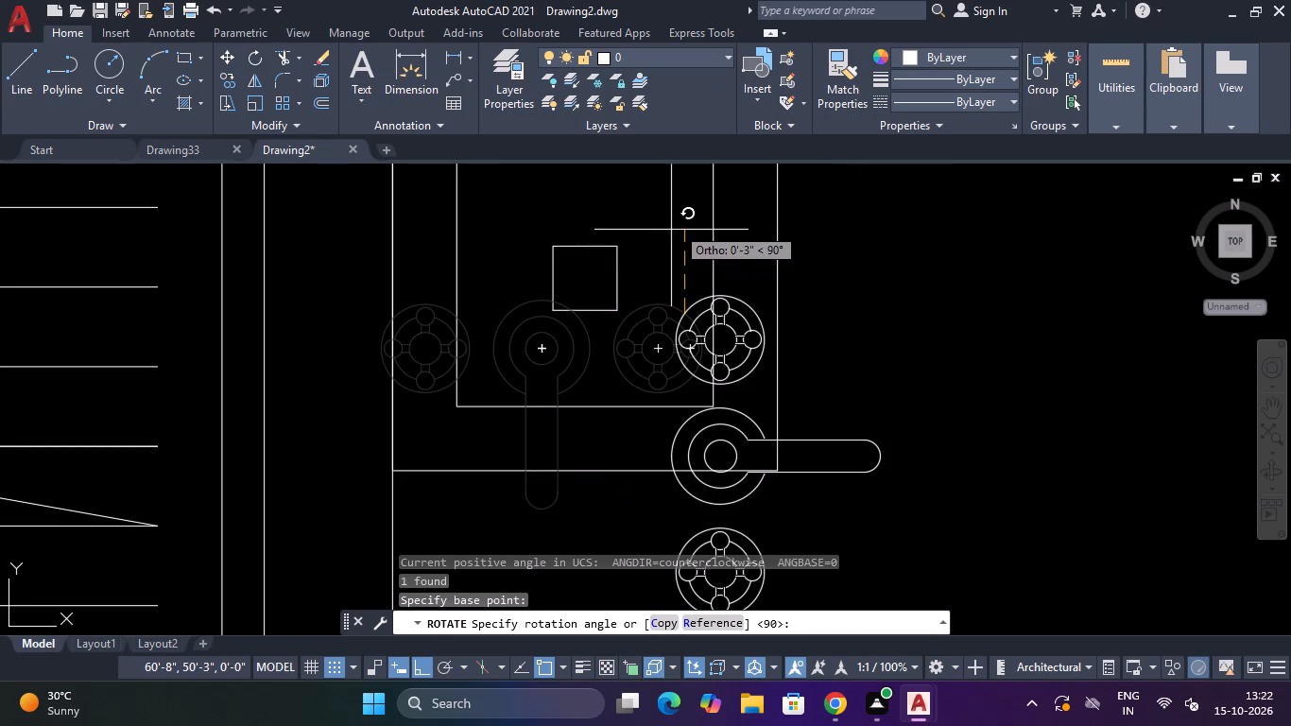
left_click(680, 224)
Scale the faucet block down to about half its size, using a point near the spout's end as base.
scroll(686, 223, "down", 3)
scroll(701, 271, "up", 3)
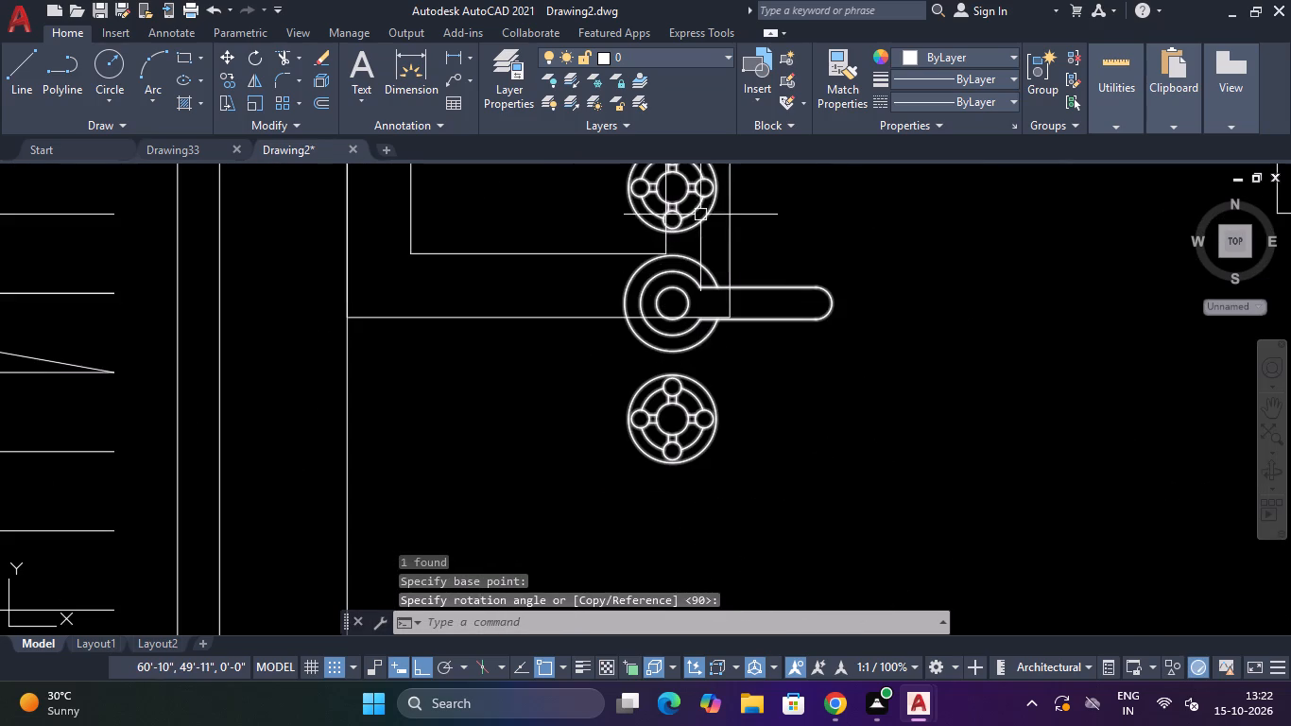
left_click(700, 204)
key("s")
type("C")
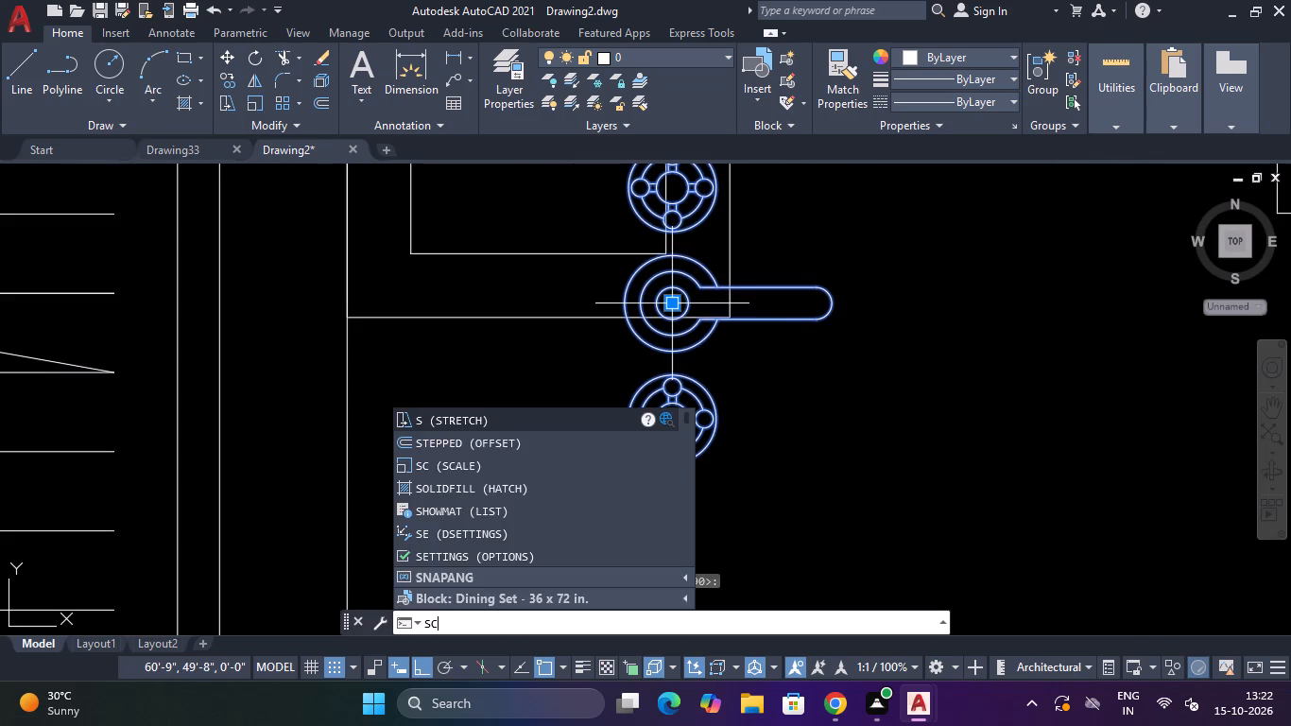
key("space")
left_click(815, 287)
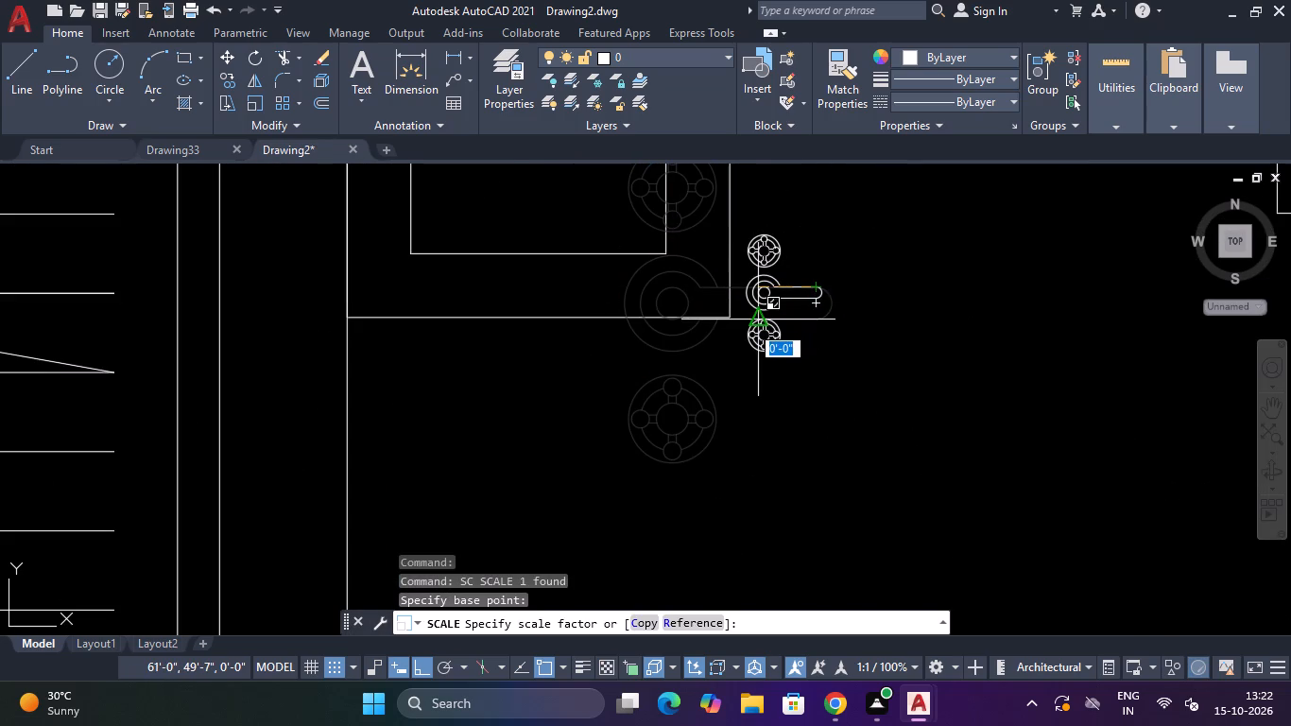
left_click(733, 344)
Complete the faucet block's scaling at about half its original size.
left_click(793, 186)
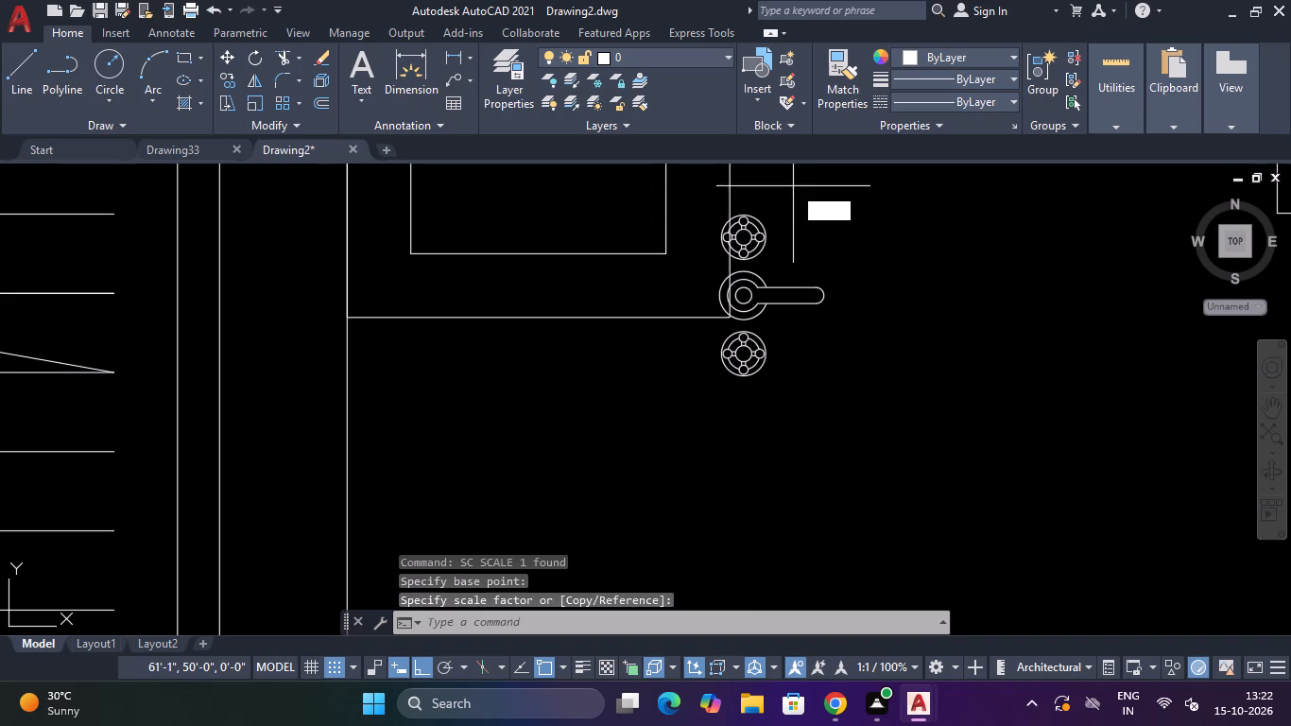
Move the faucet block from its centre circle into the 8" basin square, just inside the wall-side edge, with its spout over the small central square.
left_click(756, 332)
type("M")
key("space")
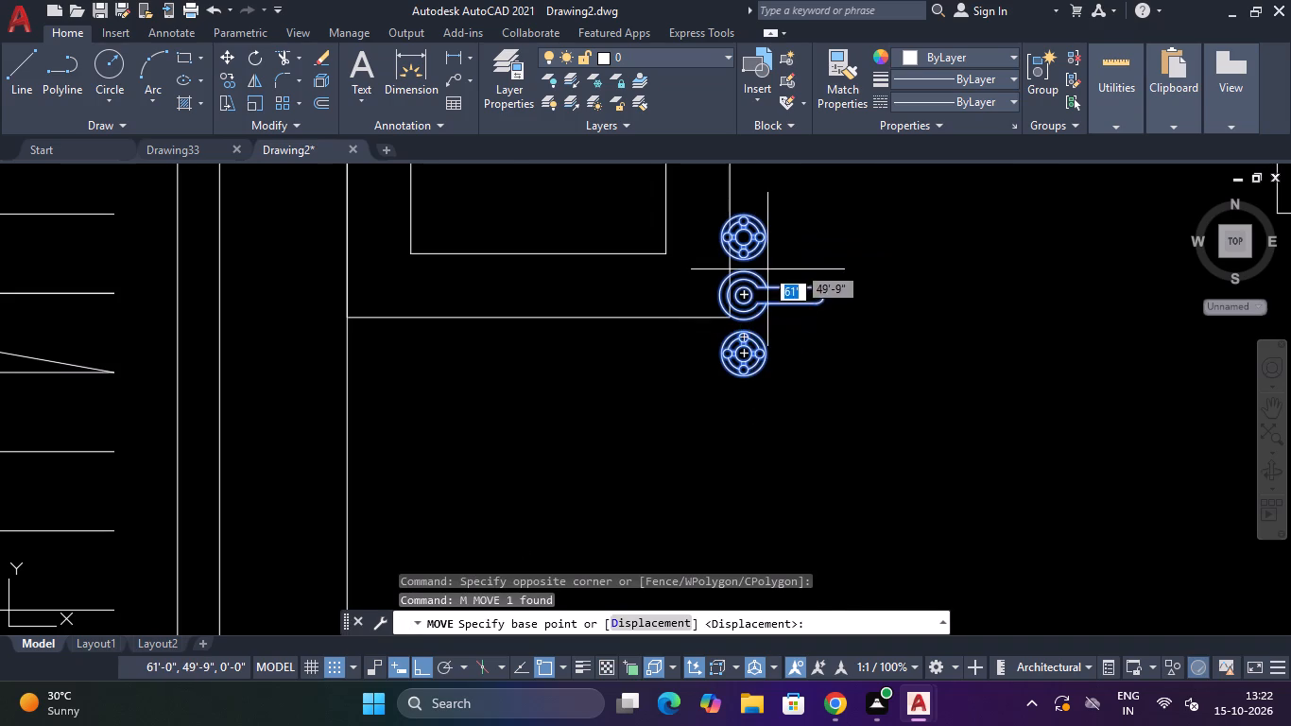
left_click(745, 295)
scroll(745, 295, "down", 3)
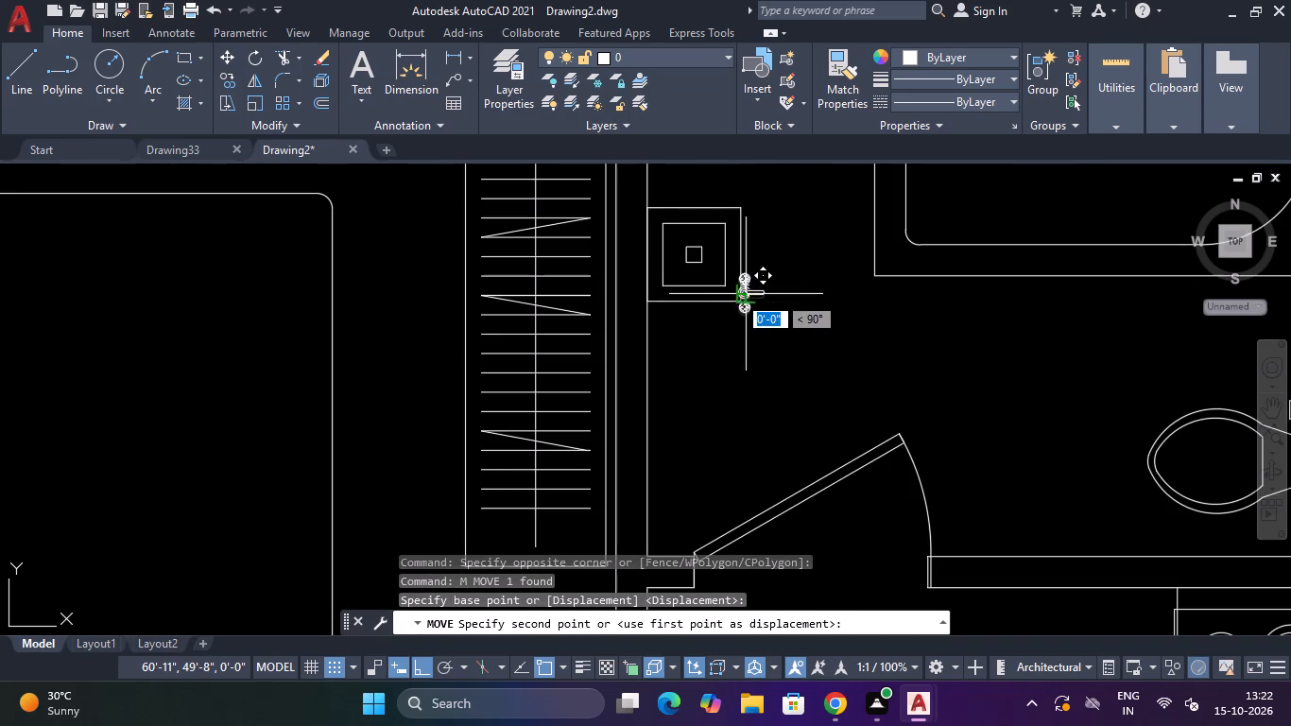
scroll(686, 247, "up", 2)
key("F8")
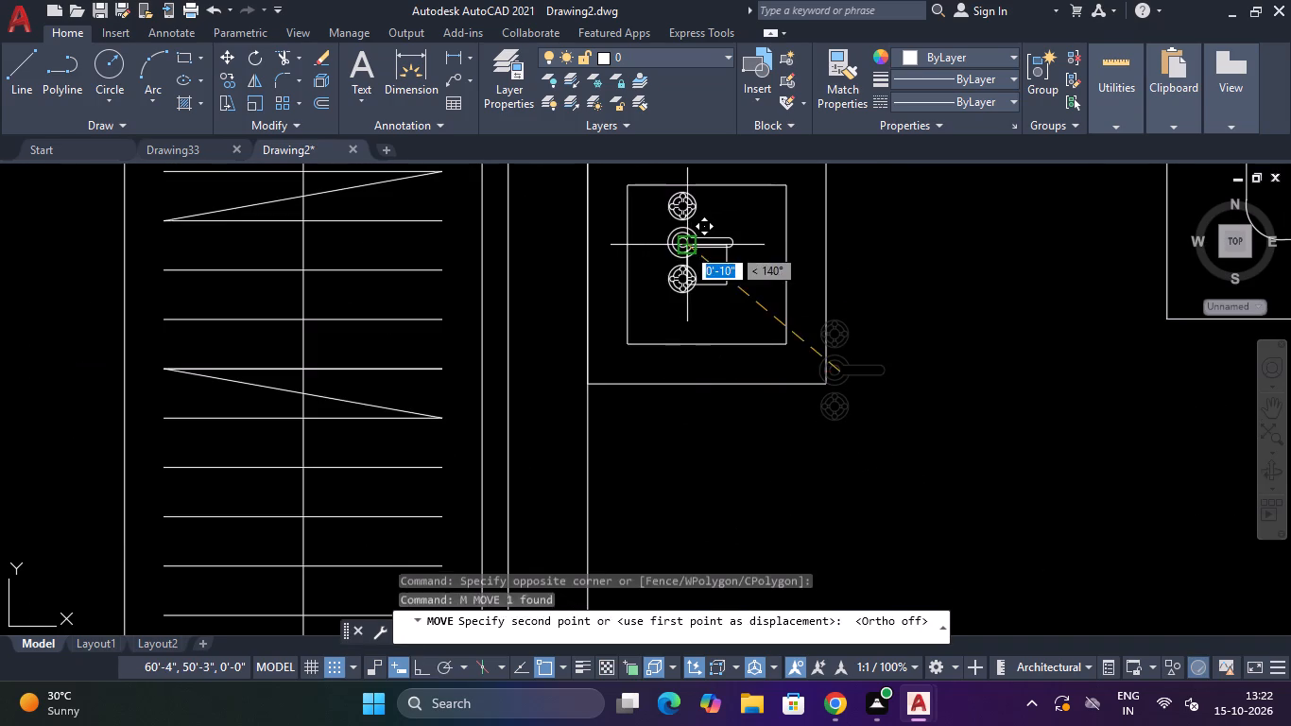
scroll(658, 256, "up", 2)
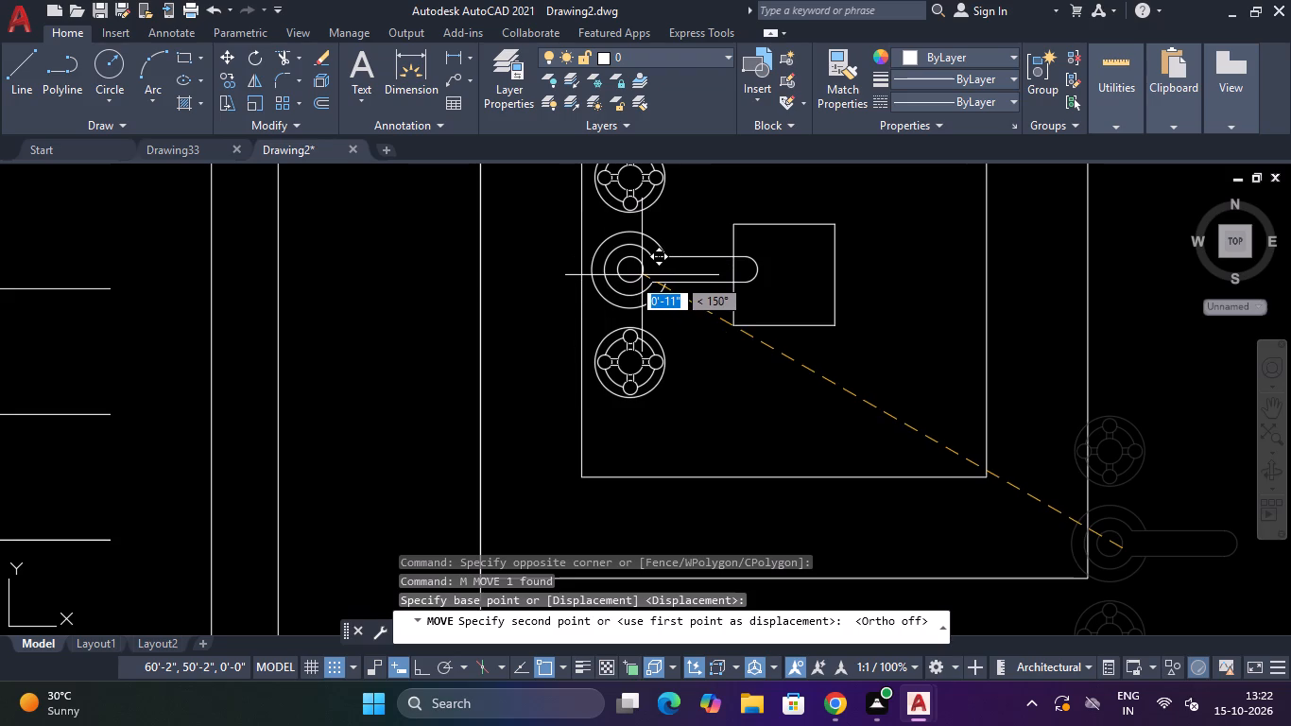
left_click(631, 277)
Fillet all four corners of the washbasin's outer 1' square with a 2" radius.
scroll(631, 277, "down", 5)
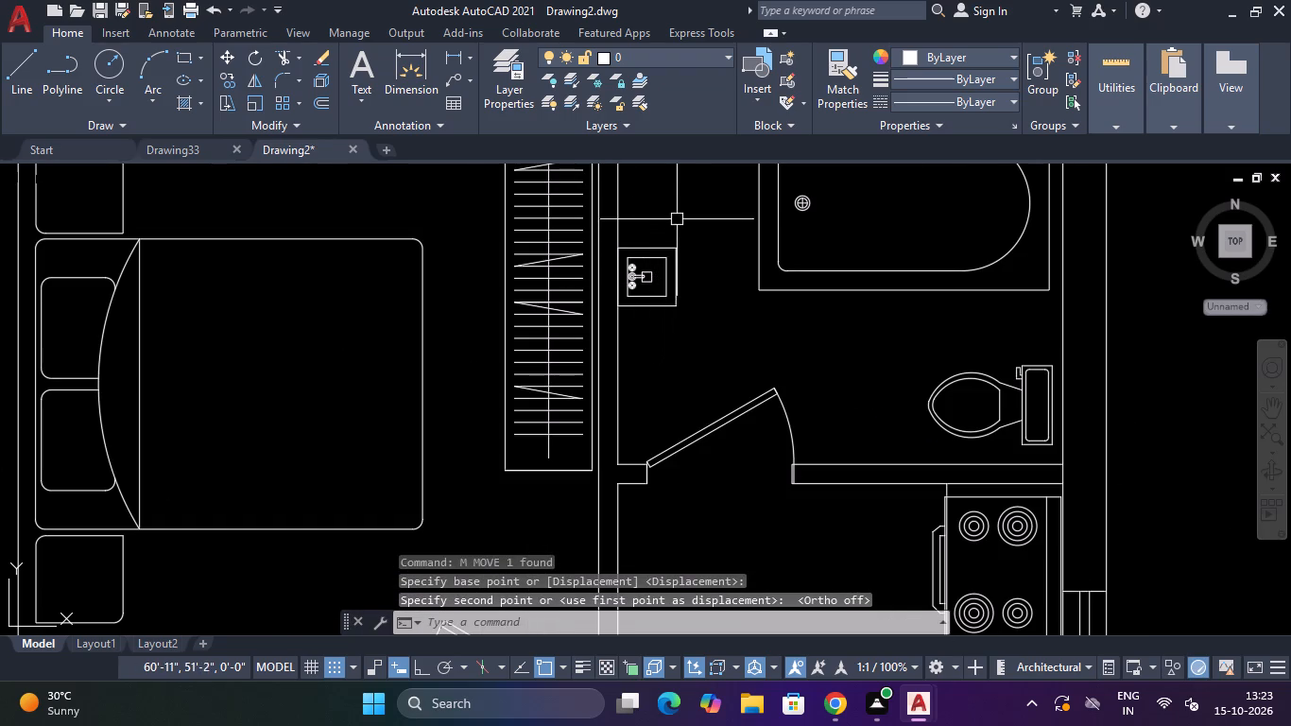
type("F")
key("space")
scroll(664, 254, "up", 4)
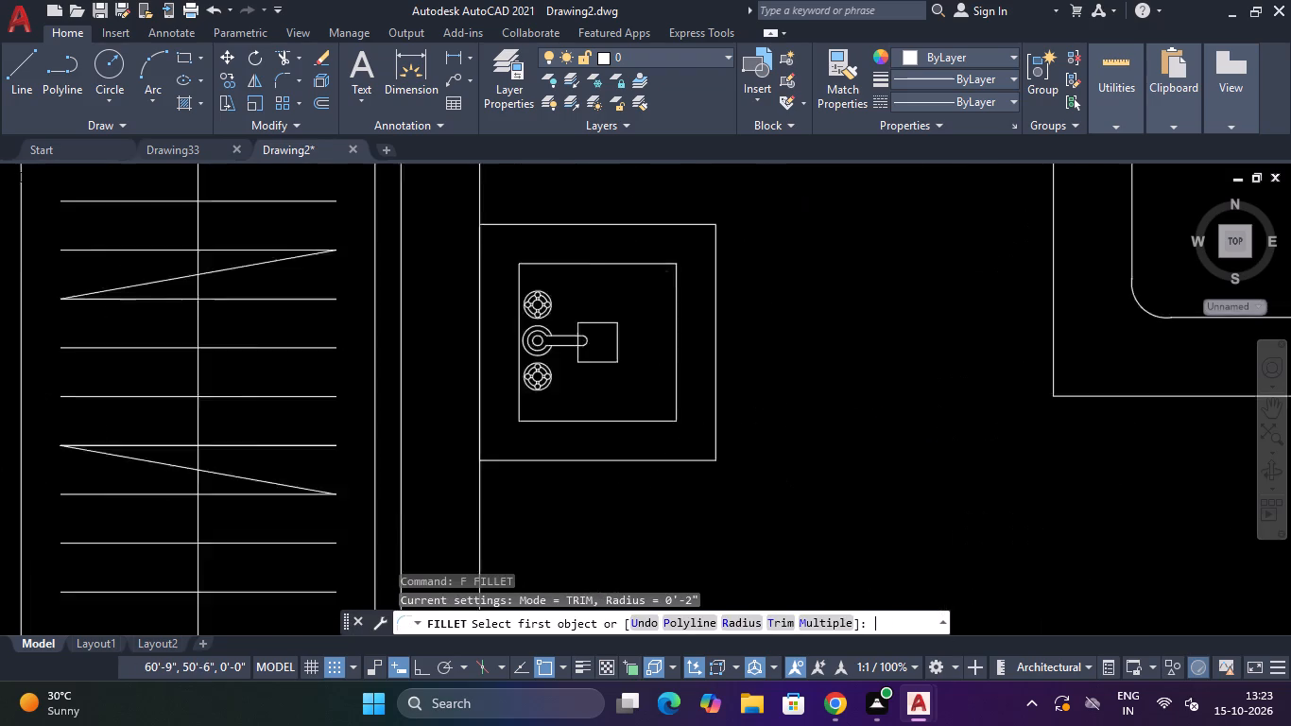
left_click(686, 208)
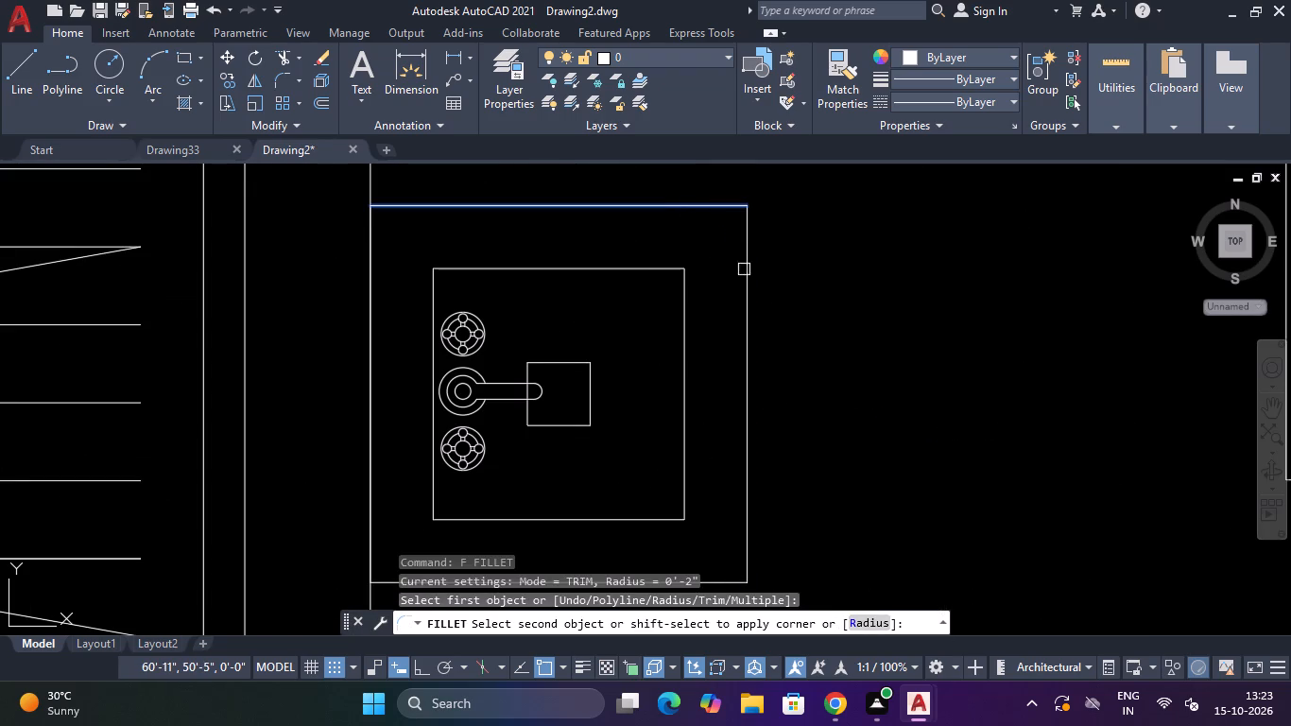
left_click(746, 269)
key("space")
left_click(423, 204)
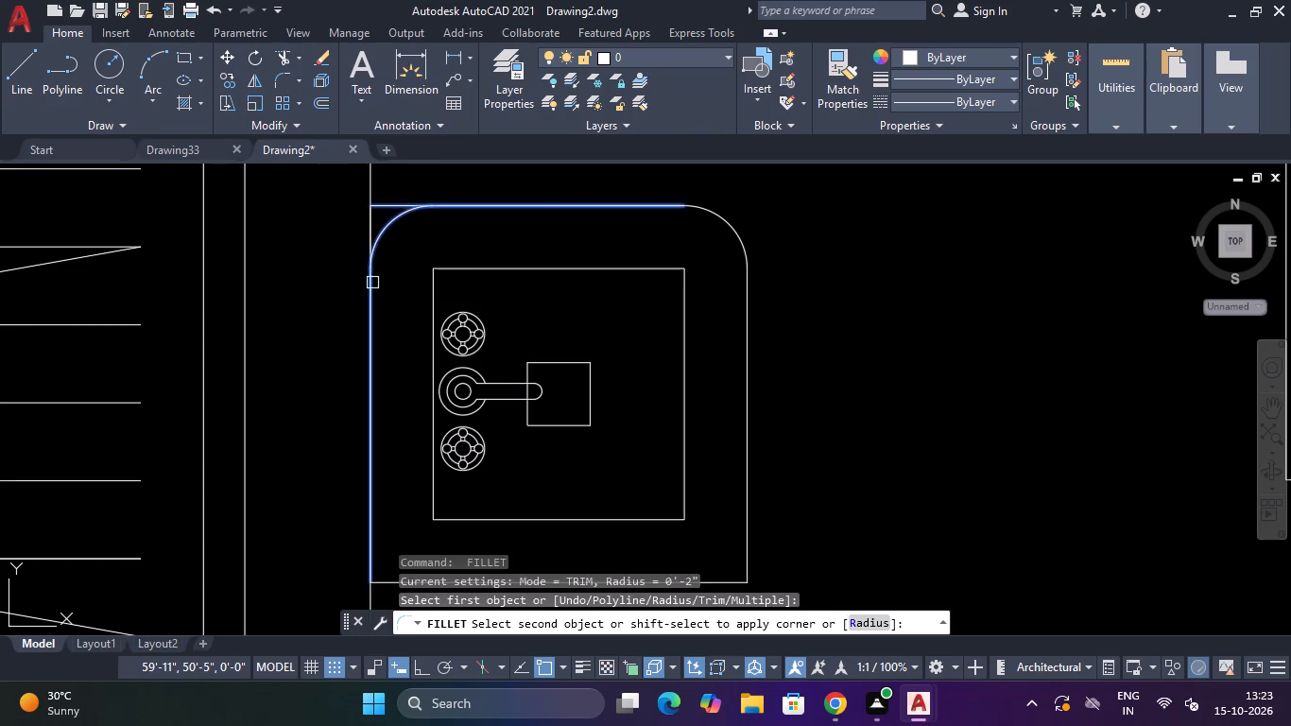
left_click(374, 283)
scroll(430, 335, "down", 2)
scroll(426, 427, "up", 2)
key("space")
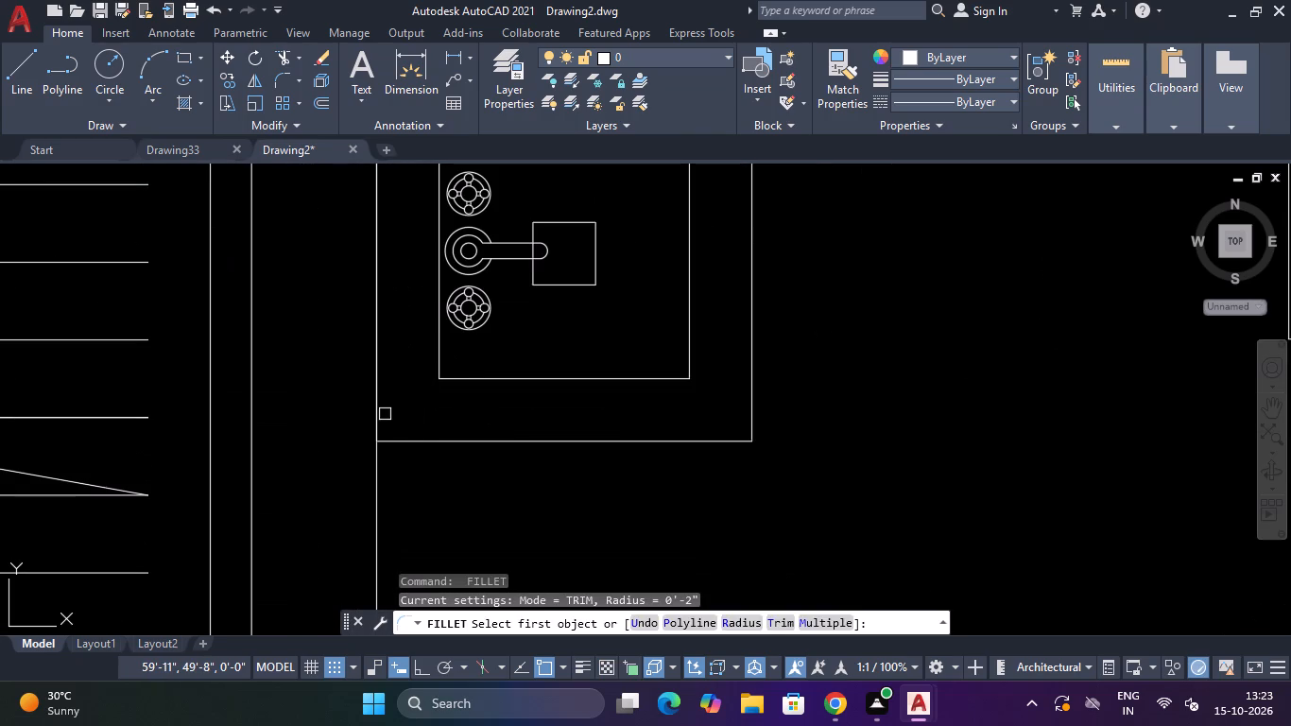
left_click(379, 411)
left_click(420, 442)
key("space")
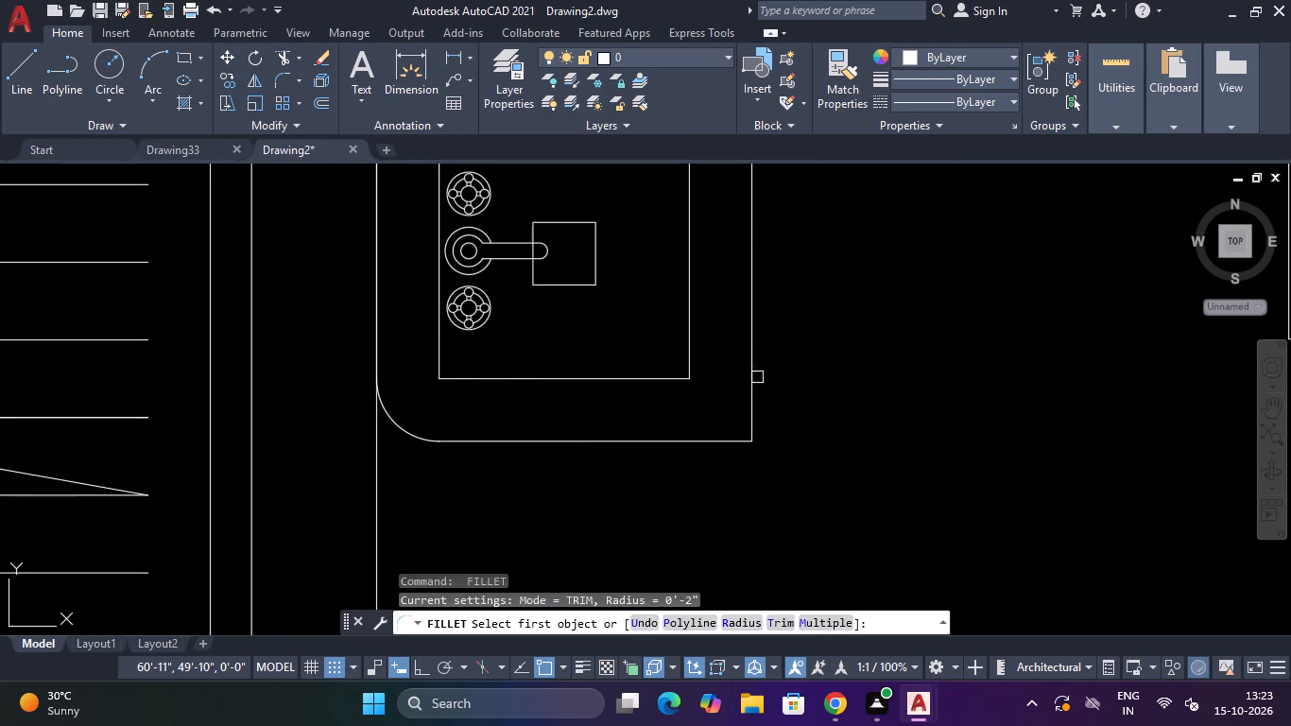
left_click(750, 381)
left_click(711, 446)
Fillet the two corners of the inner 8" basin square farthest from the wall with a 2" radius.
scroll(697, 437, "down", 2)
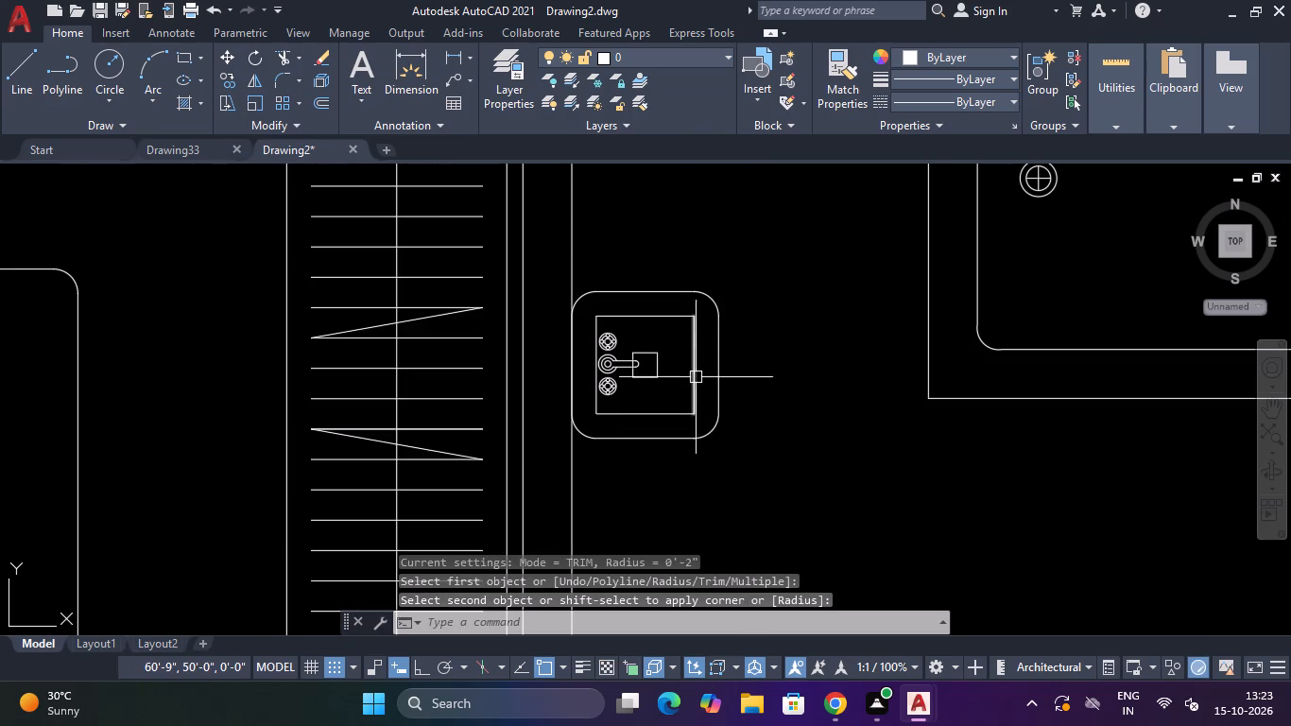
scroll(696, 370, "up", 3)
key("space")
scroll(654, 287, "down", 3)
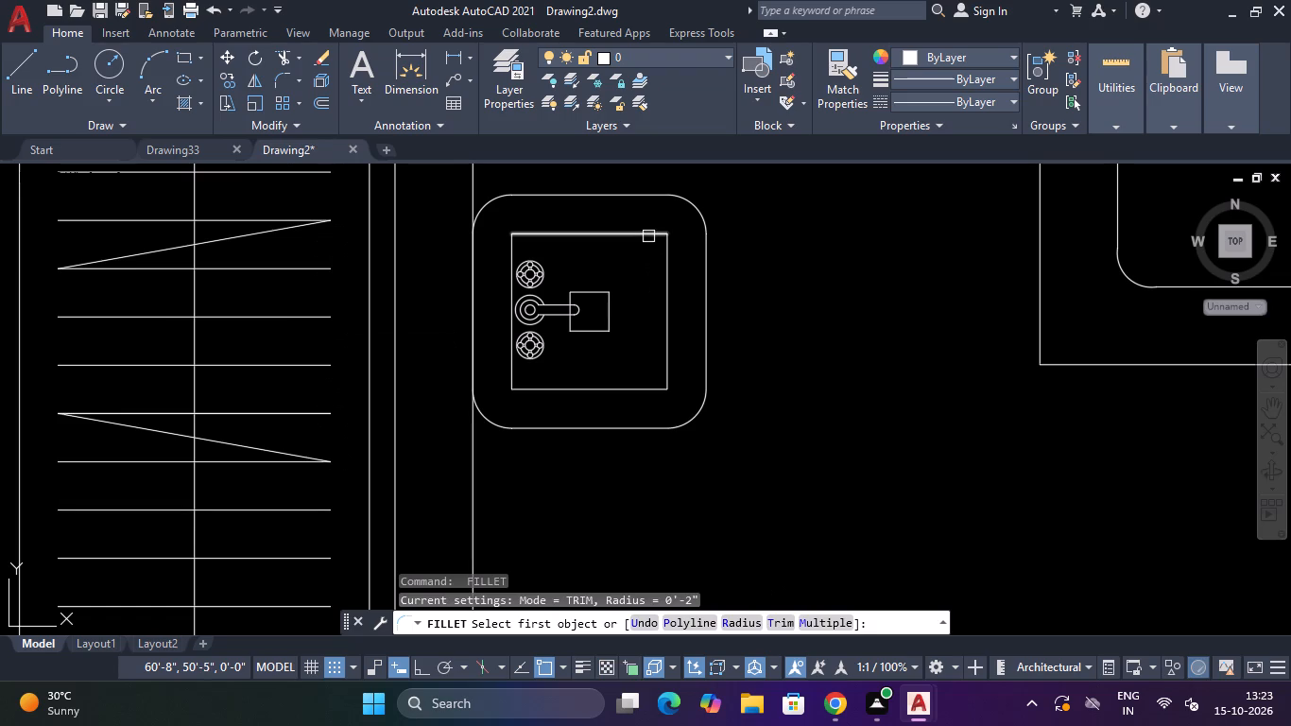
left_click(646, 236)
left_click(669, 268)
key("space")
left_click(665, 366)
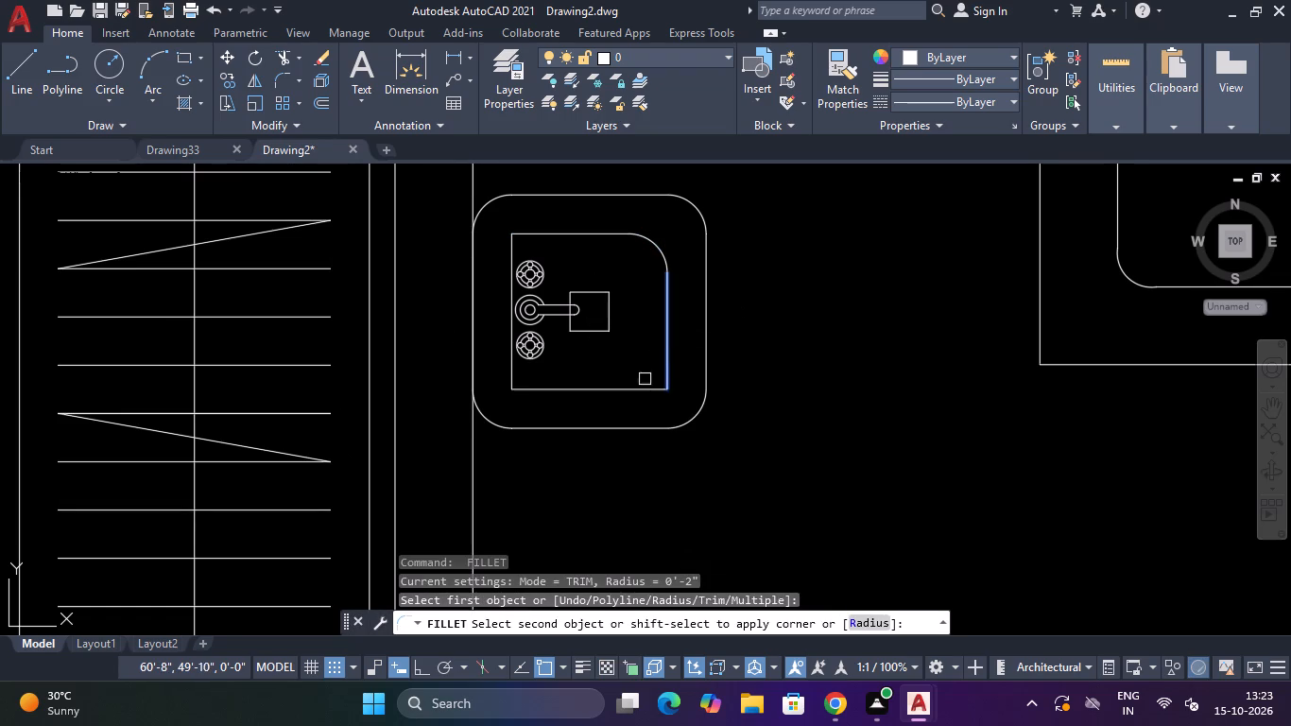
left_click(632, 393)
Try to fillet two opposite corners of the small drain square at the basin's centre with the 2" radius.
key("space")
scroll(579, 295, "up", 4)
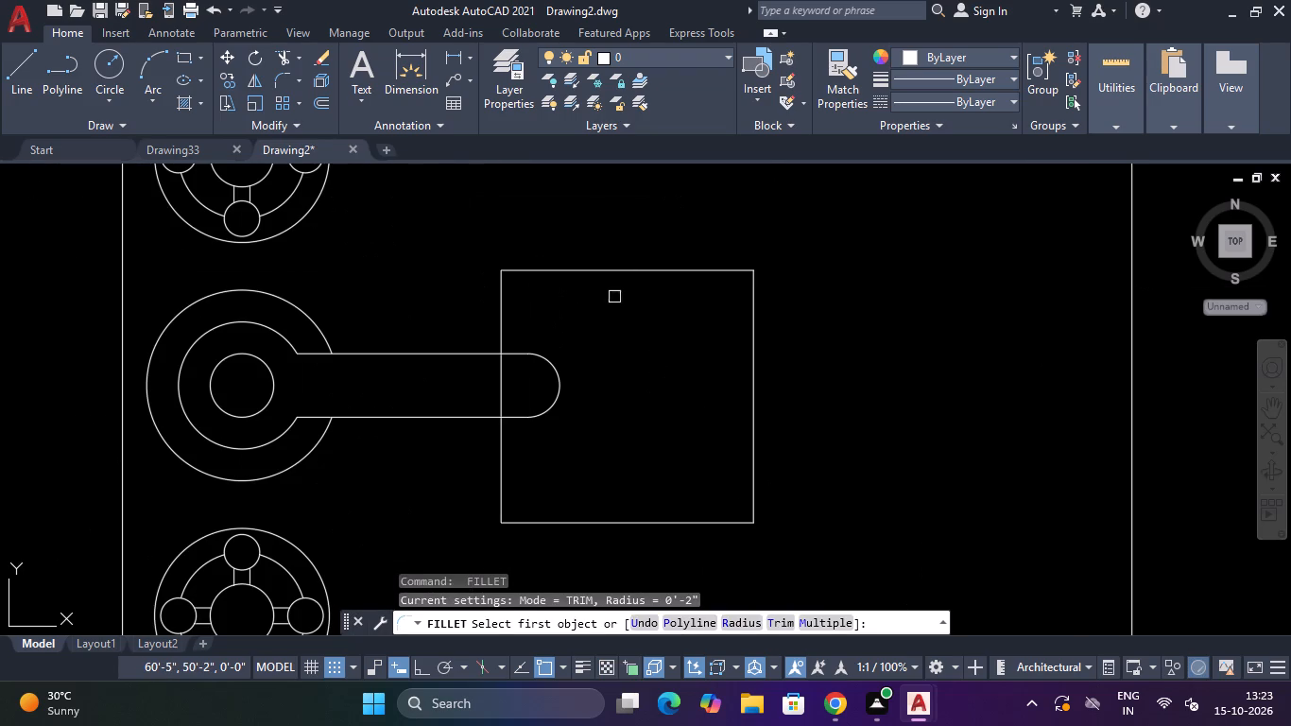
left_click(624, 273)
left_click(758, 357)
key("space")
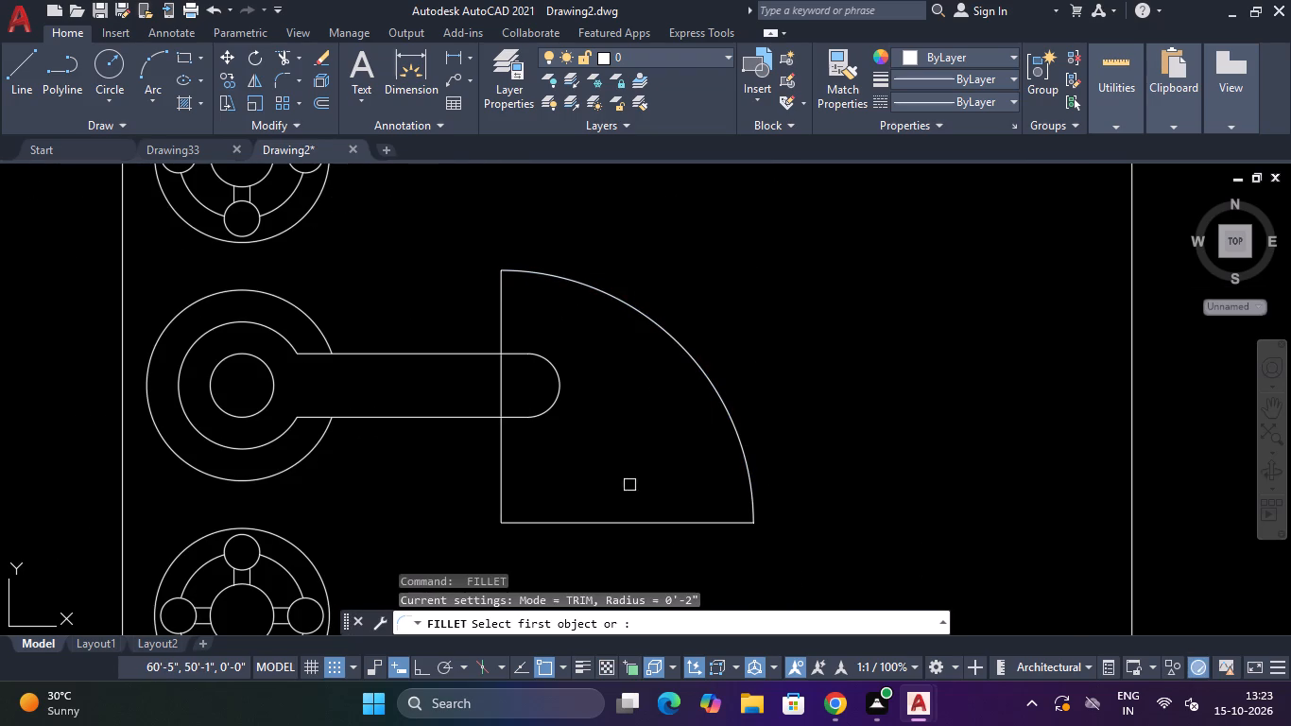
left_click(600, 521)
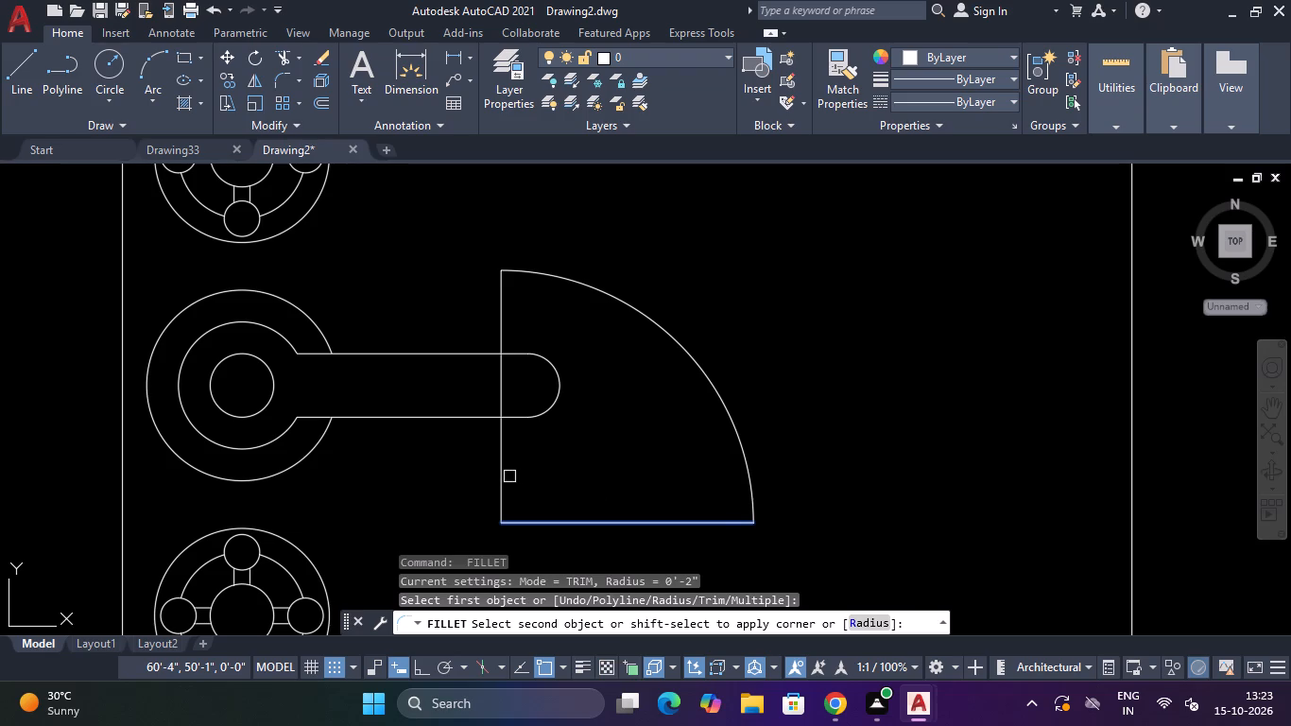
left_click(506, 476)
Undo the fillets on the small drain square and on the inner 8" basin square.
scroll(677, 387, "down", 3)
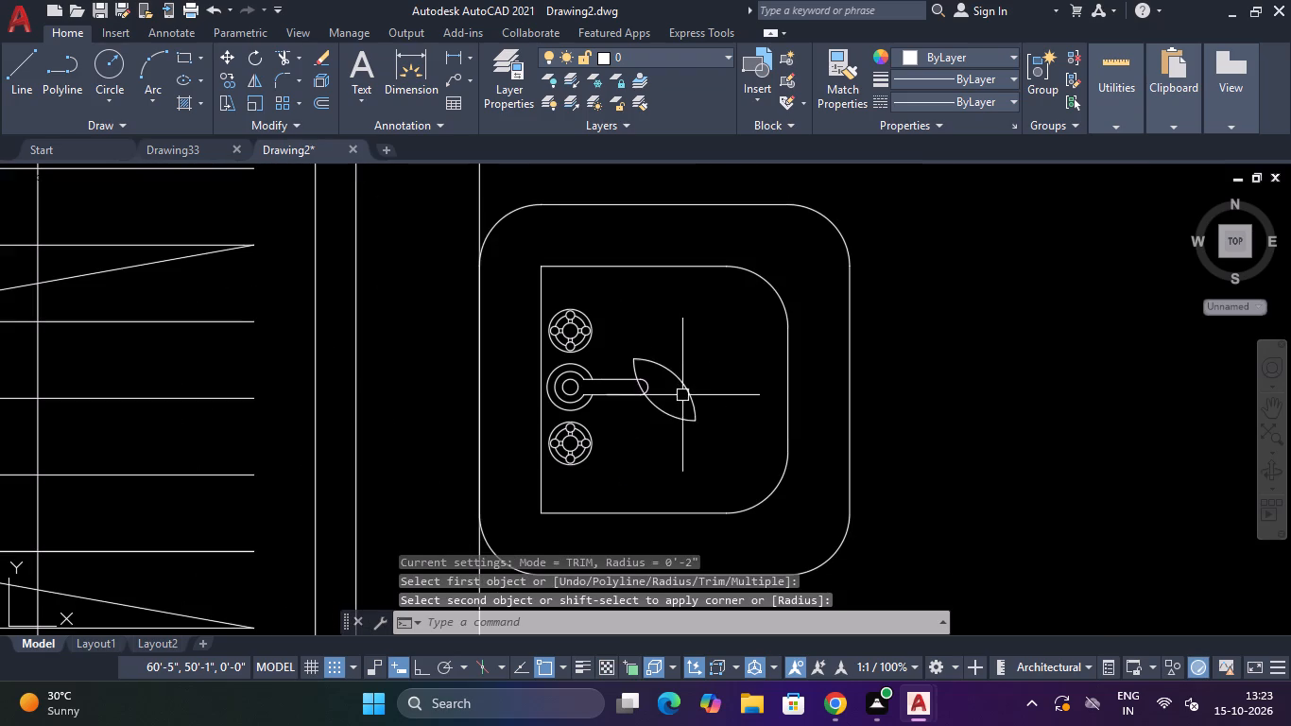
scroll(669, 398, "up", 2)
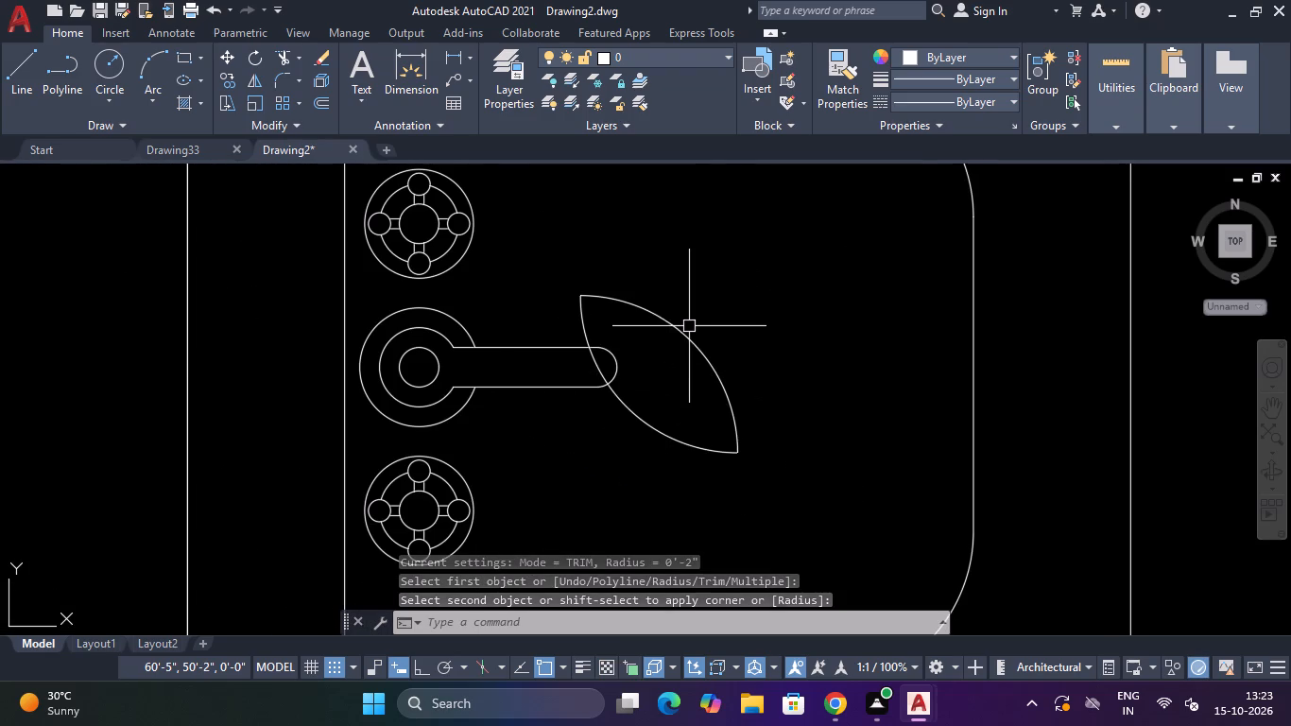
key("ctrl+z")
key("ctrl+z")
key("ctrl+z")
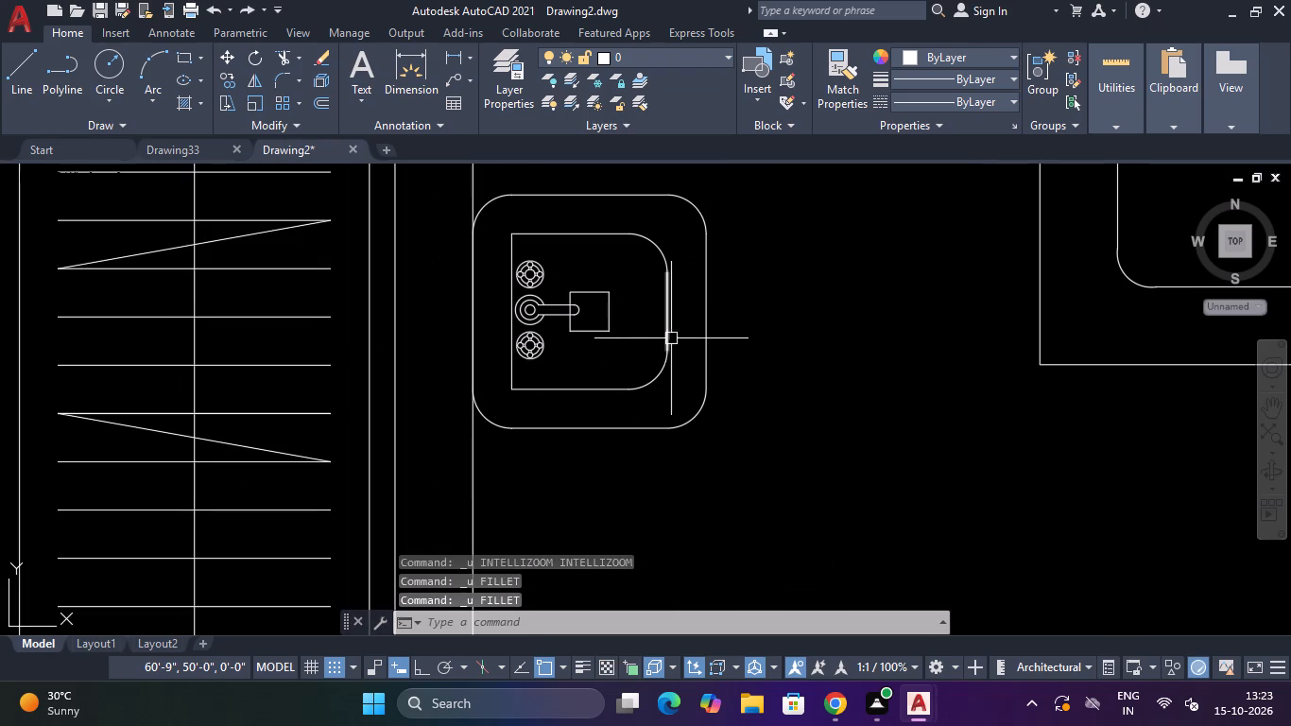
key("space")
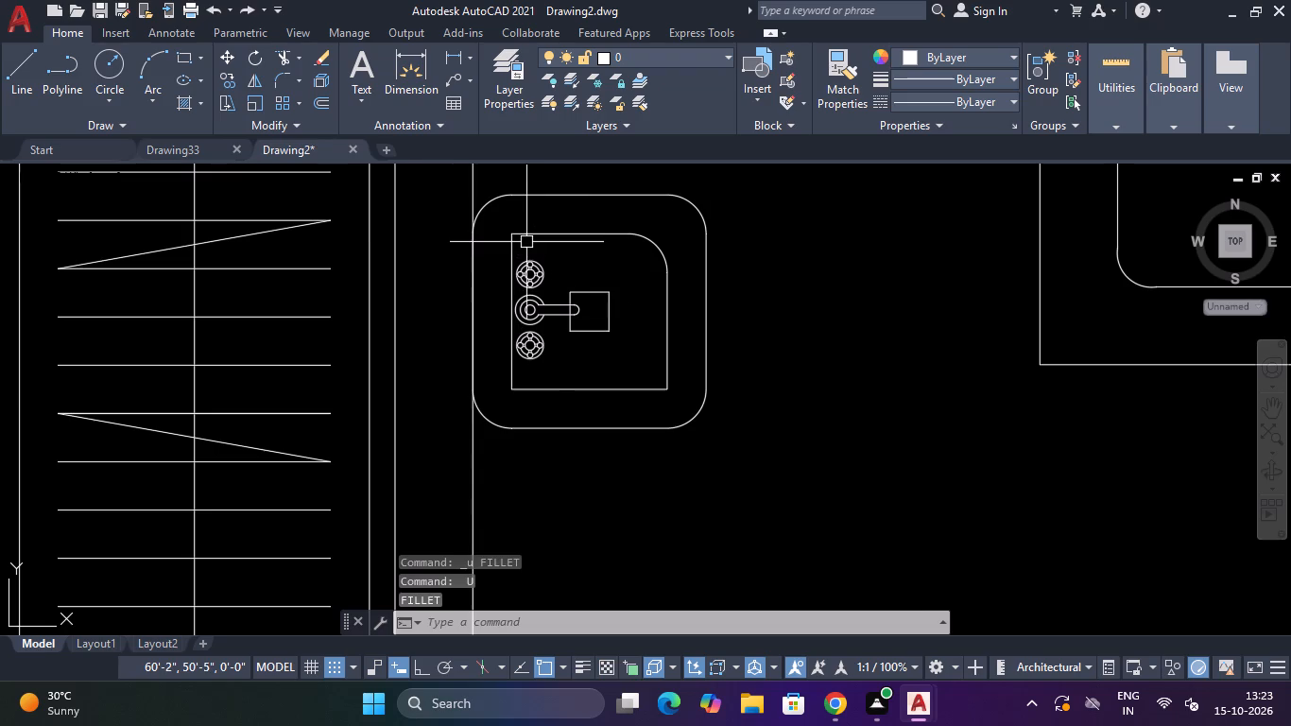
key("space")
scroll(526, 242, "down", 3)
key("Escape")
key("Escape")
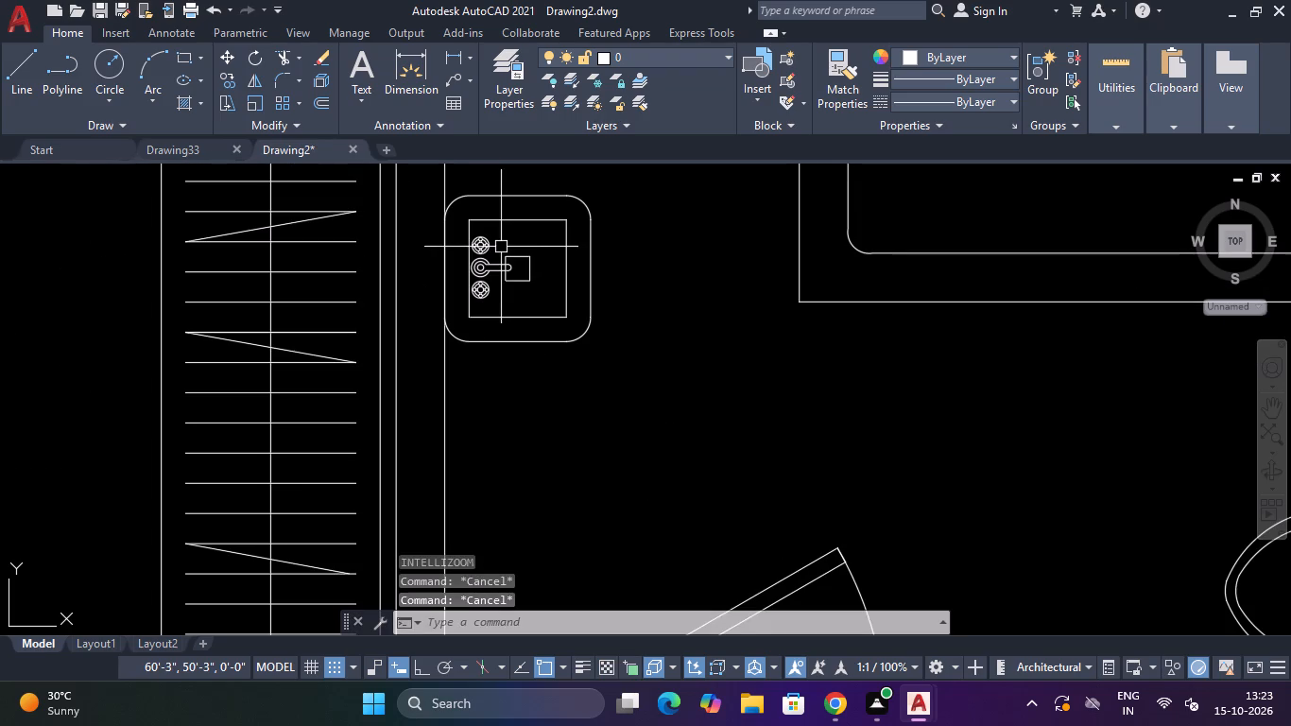
Fillet the two faucet-side corners of the inner 8" basin square with a 2" radius.
type("F")
key("space")
scroll(492, 226, "up", 4)
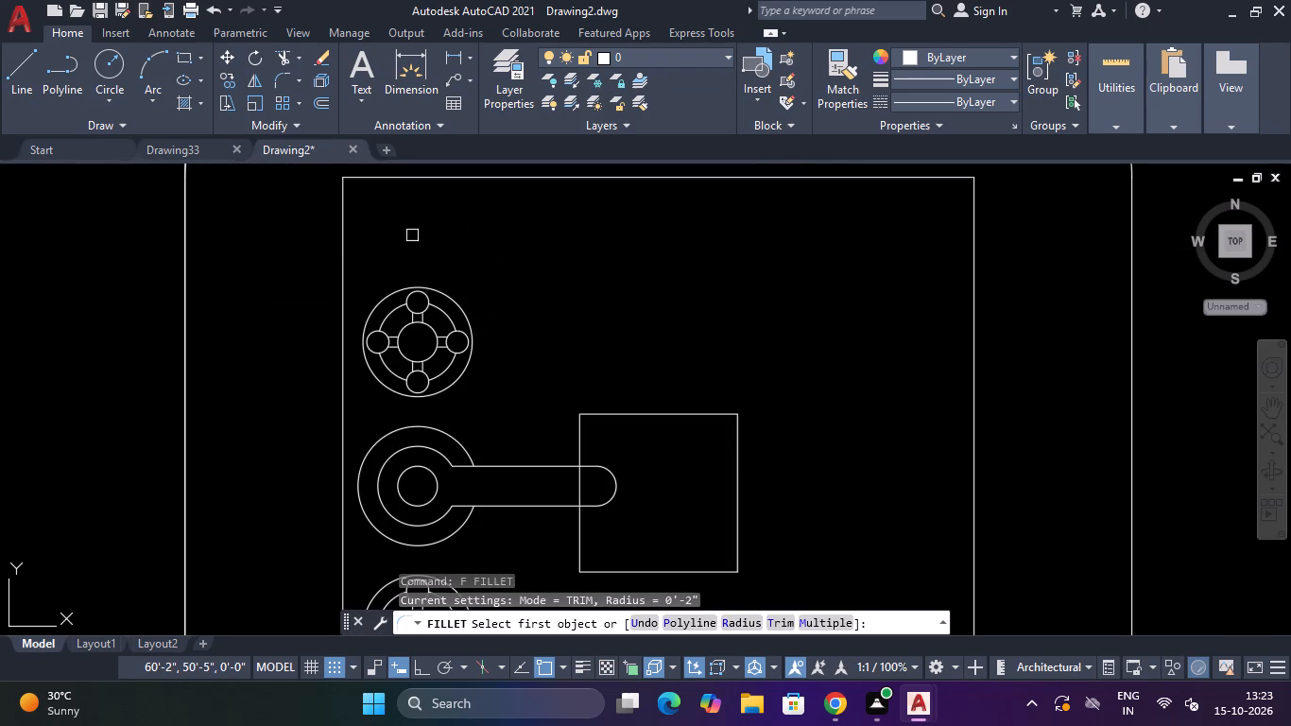
left_click(380, 181)
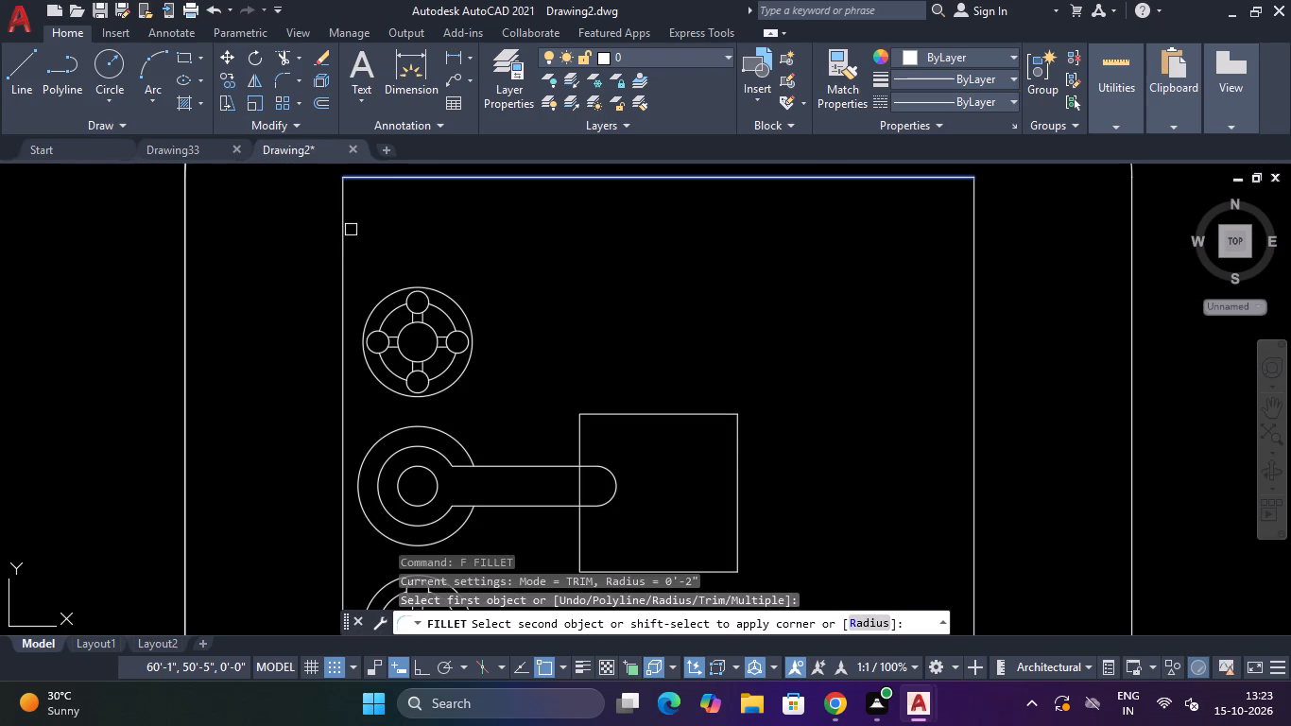
left_click(346, 234)
scroll(360, 271, "down", 2)
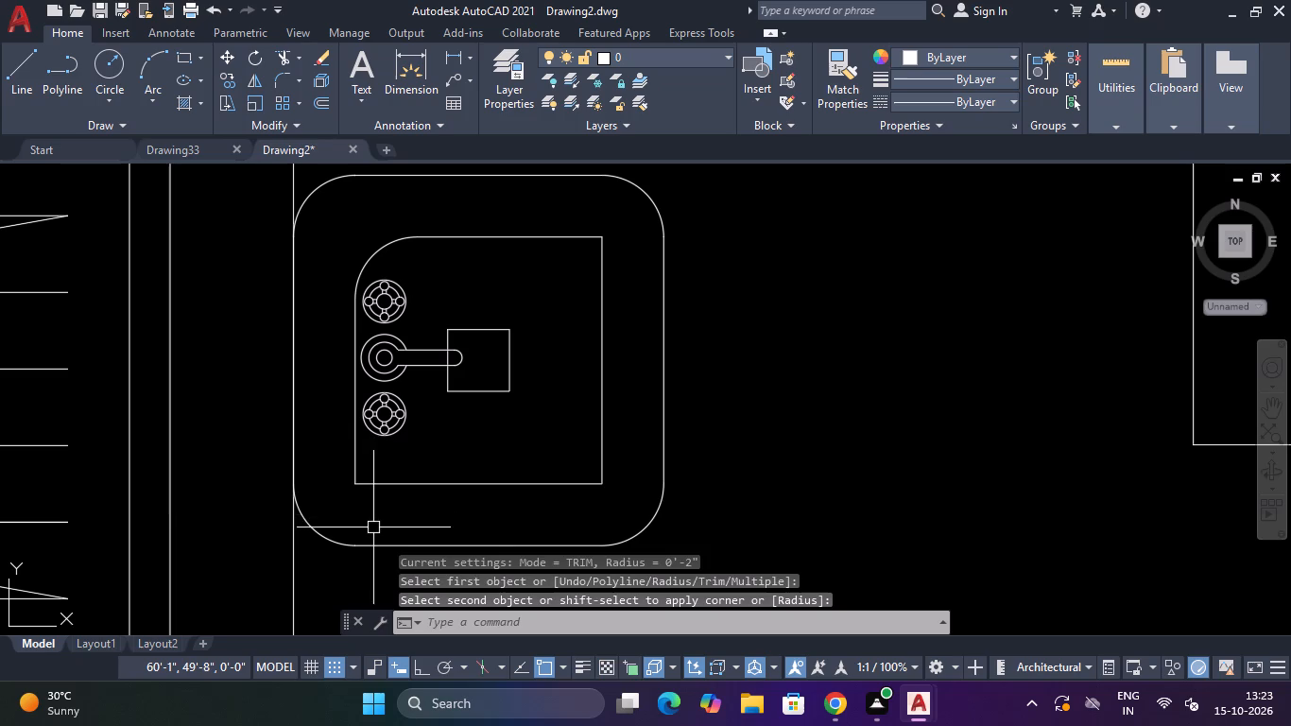
key("space")
left_click(357, 452)
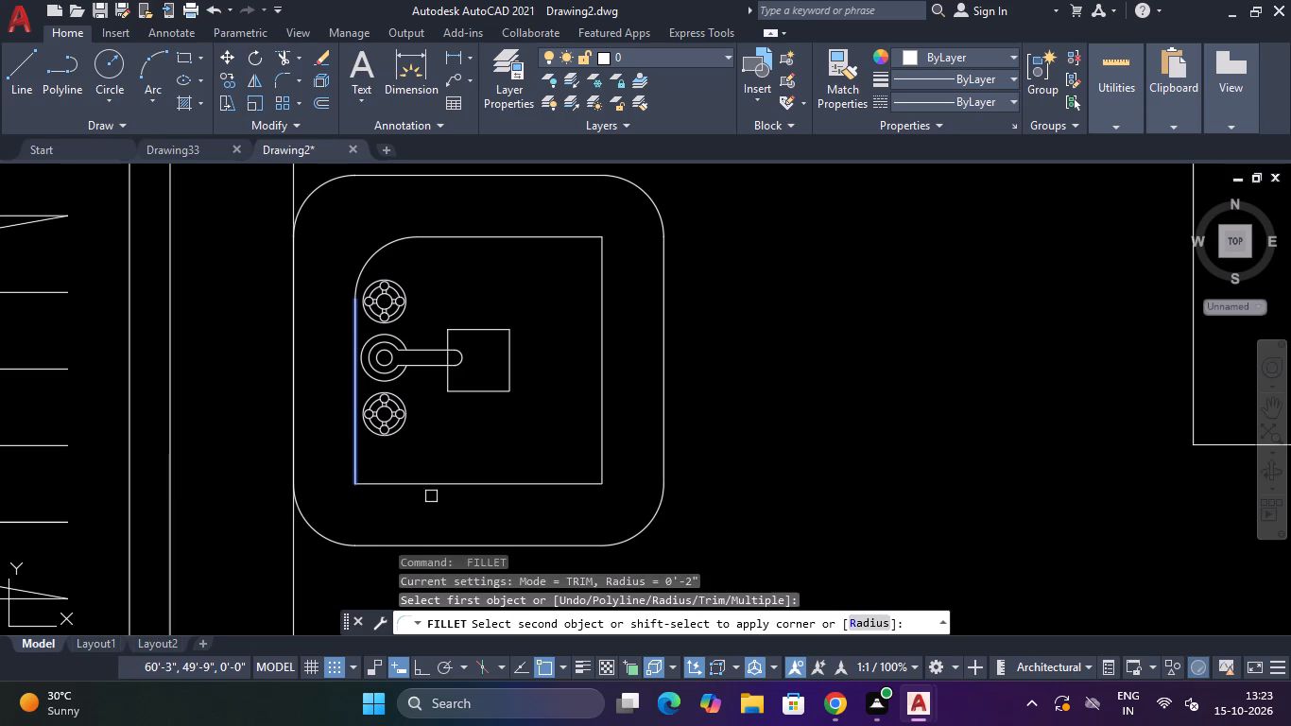
left_click(440, 488)
Fillet the remaining two corners of the inner 8" basin square, opposite the faucet, with a 2" radius.
scroll(507, 418, "down", 4)
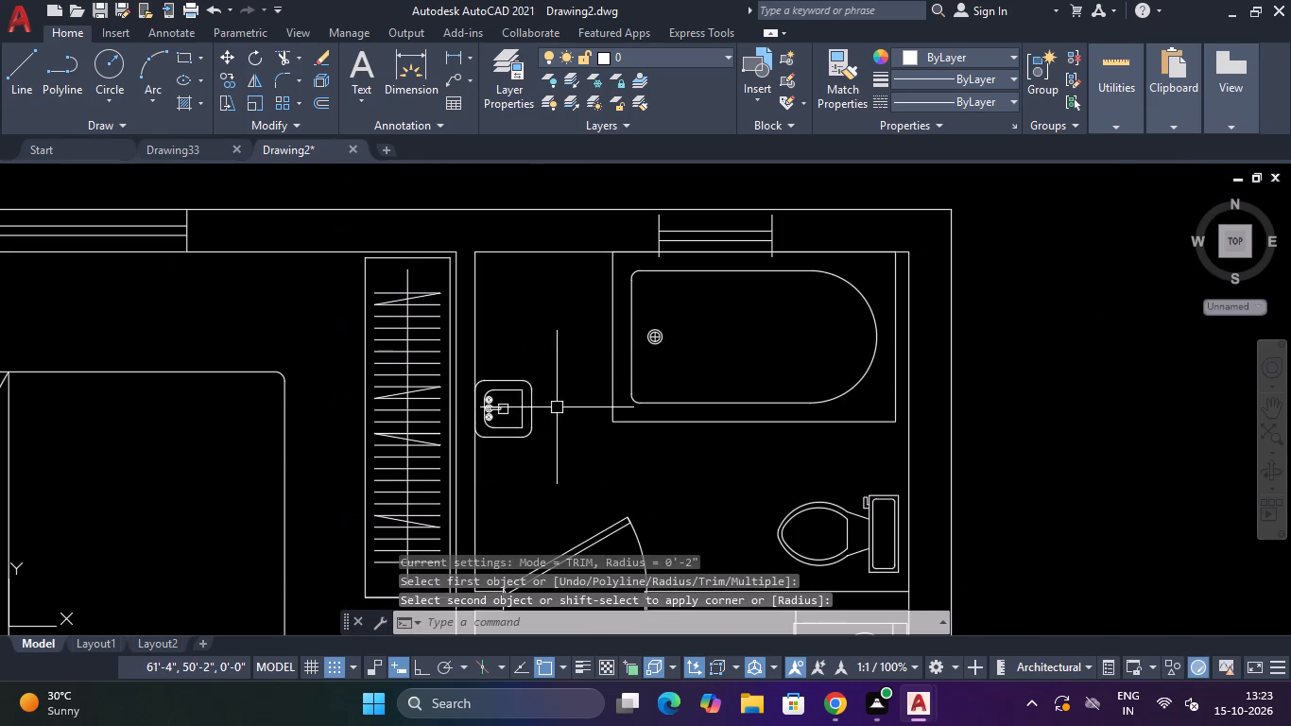
scroll(557, 408, "up", 1)
key("Escape")
key("Escape")
scroll(493, 449, "up", 3)
key("space")
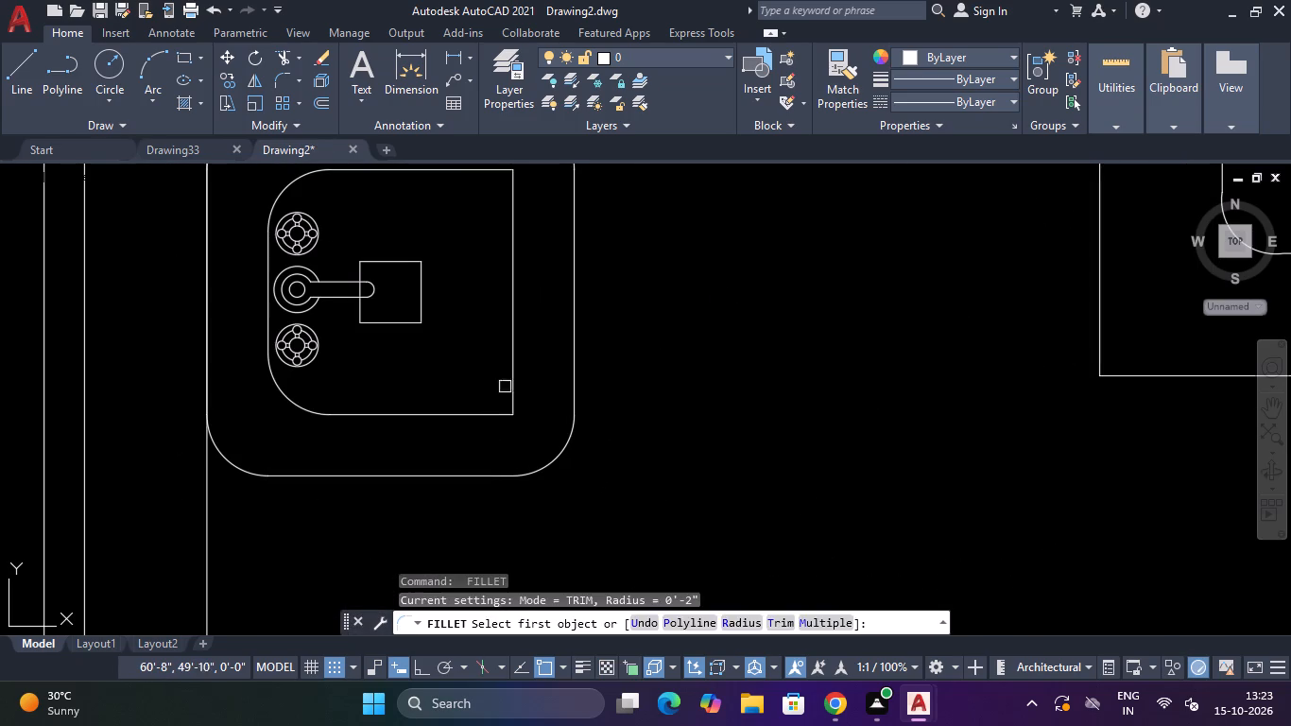
left_click(514, 370)
left_click(483, 412)
scroll(485, 381, "down", 2)
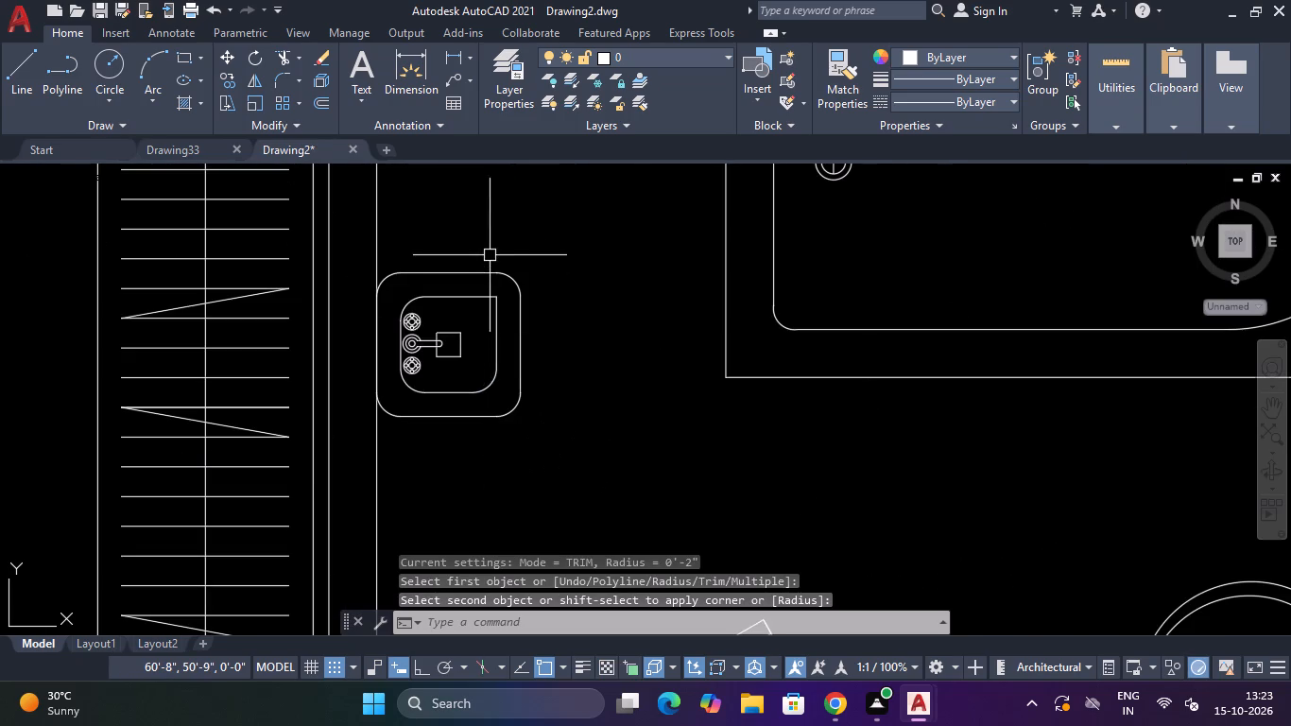
scroll(490, 278, "up", 3)
key("space")
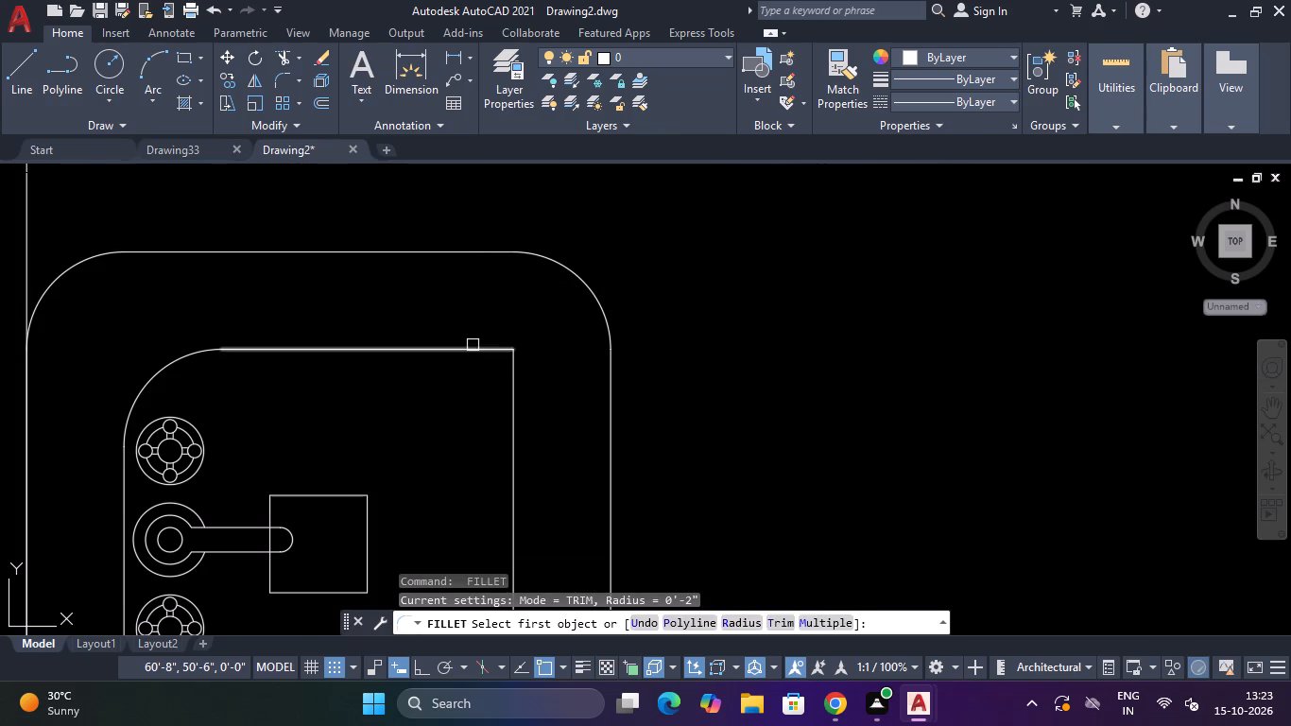
left_click(473, 345)
left_click(508, 391)
scroll(518, 377, "down", 5)
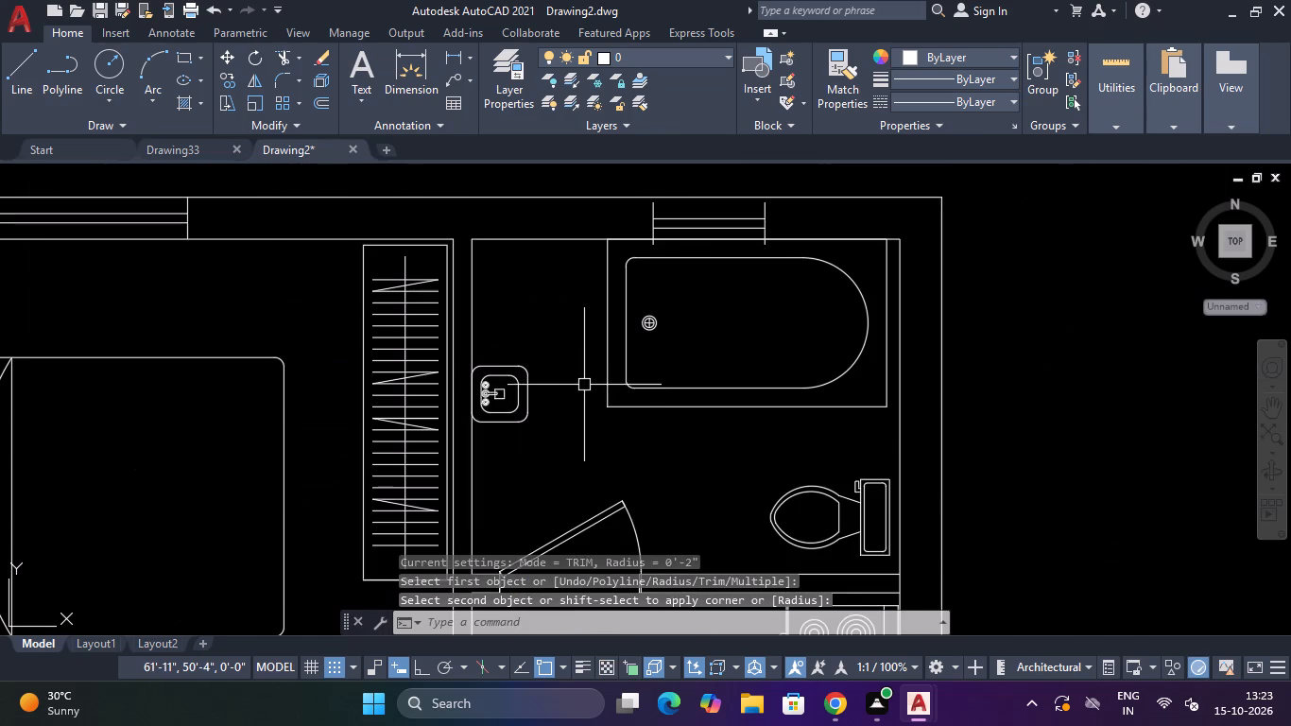
key("Escape")
key("Escape")
Fillet the two kitchen-side corners of the coffee table's inner rectangle in the living room with a 2" radius.
scroll(573, 405, "down", 2)
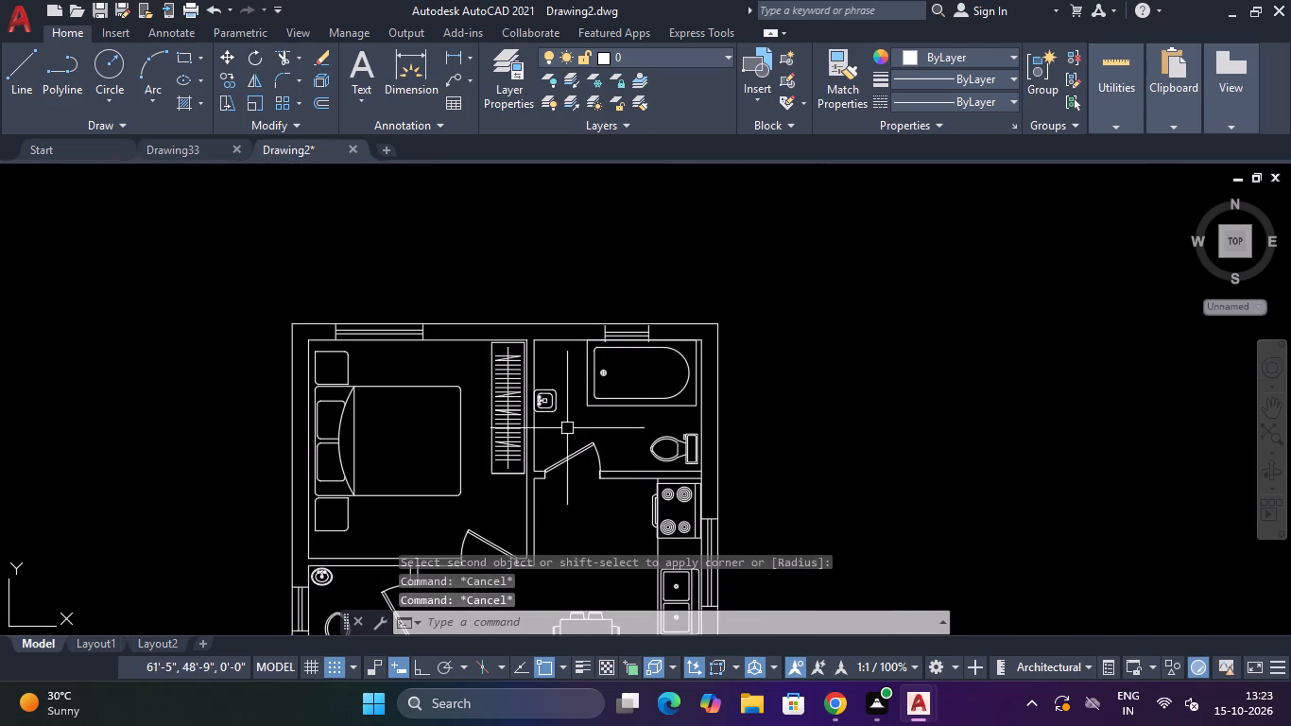
scroll(567, 428, "down", 4)
scroll(580, 528, "up", 3)
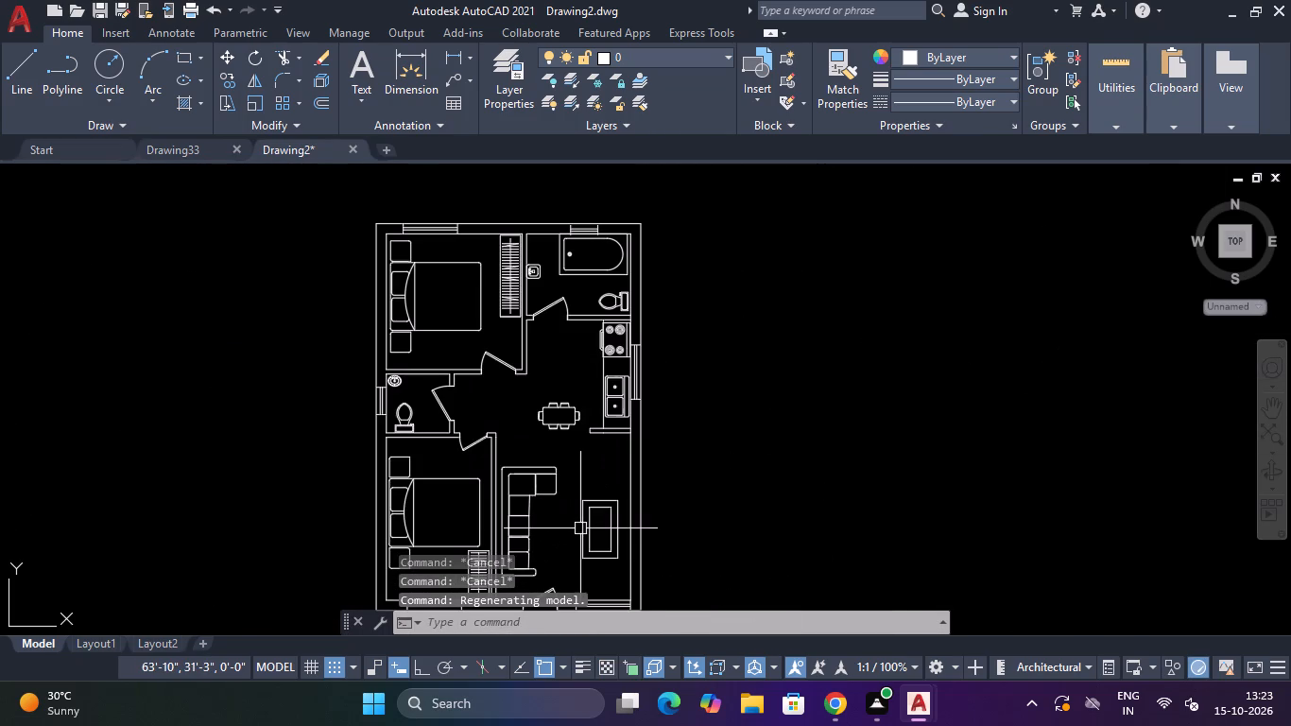
scroll(585, 534, "up", 3)
key("space")
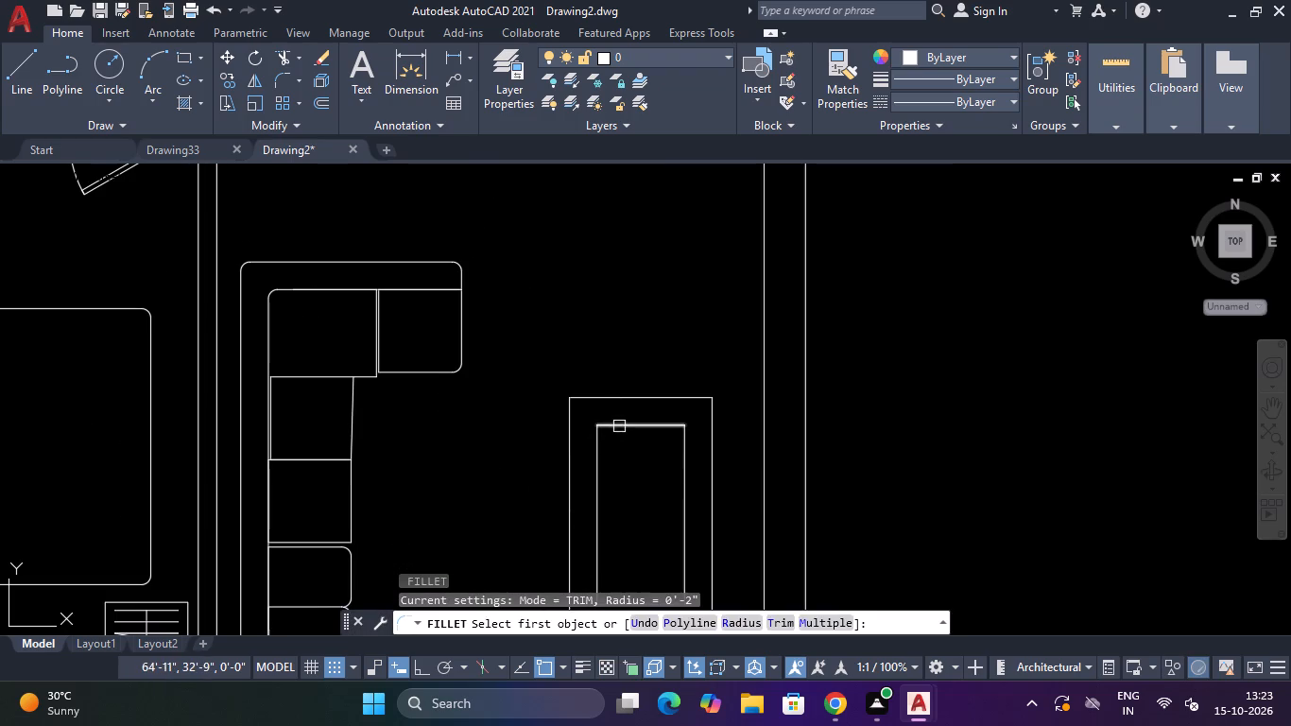
left_click(619, 426)
left_click(597, 473)
key("space")
left_click(669, 424)
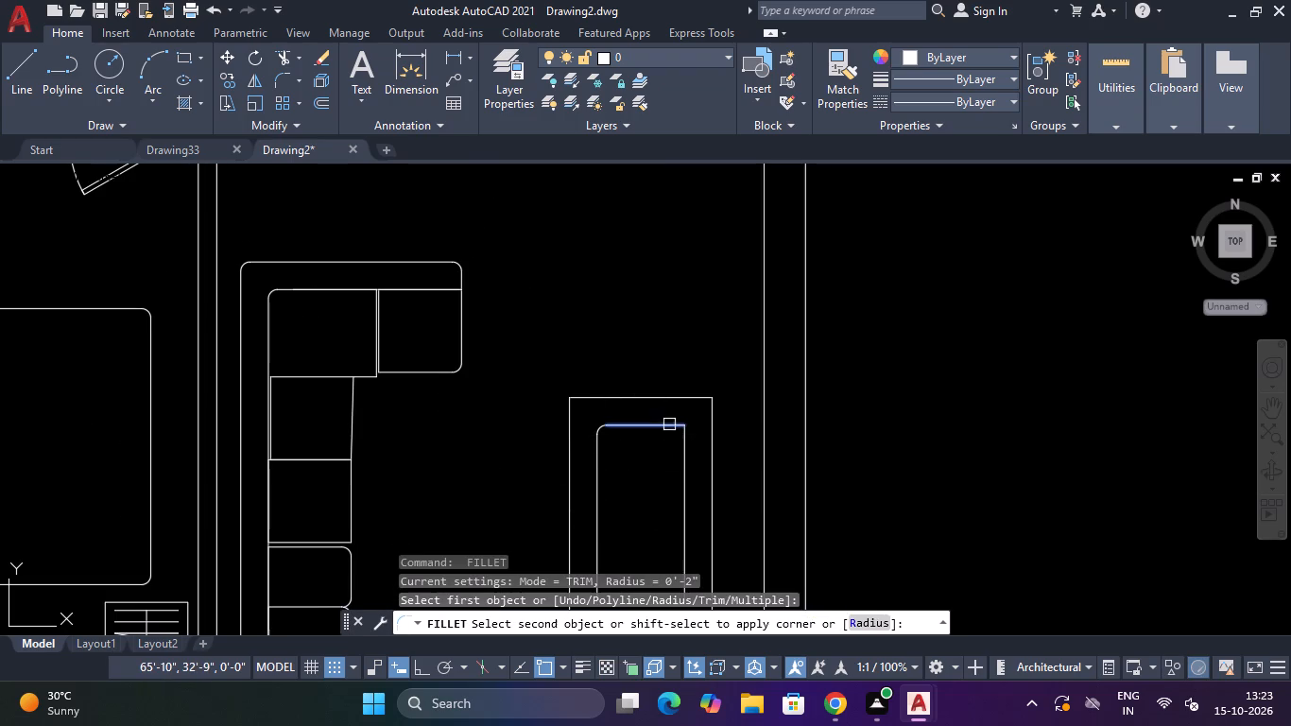
left_click(680, 456)
Fillet the two entrance-side corners of the coffee table's inner rectangle with a 2" radius.
scroll(678, 448, "down", 4)
scroll(668, 481, "up", 4)
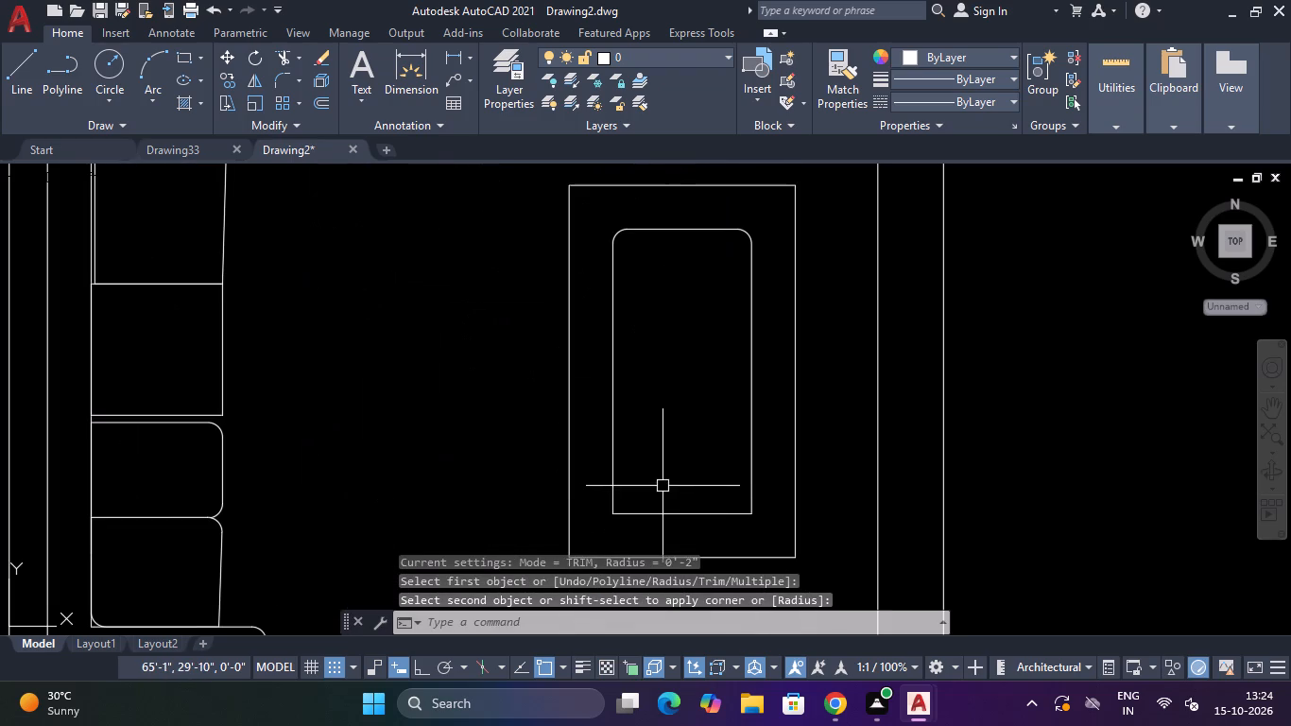
key("space")
left_click(612, 483)
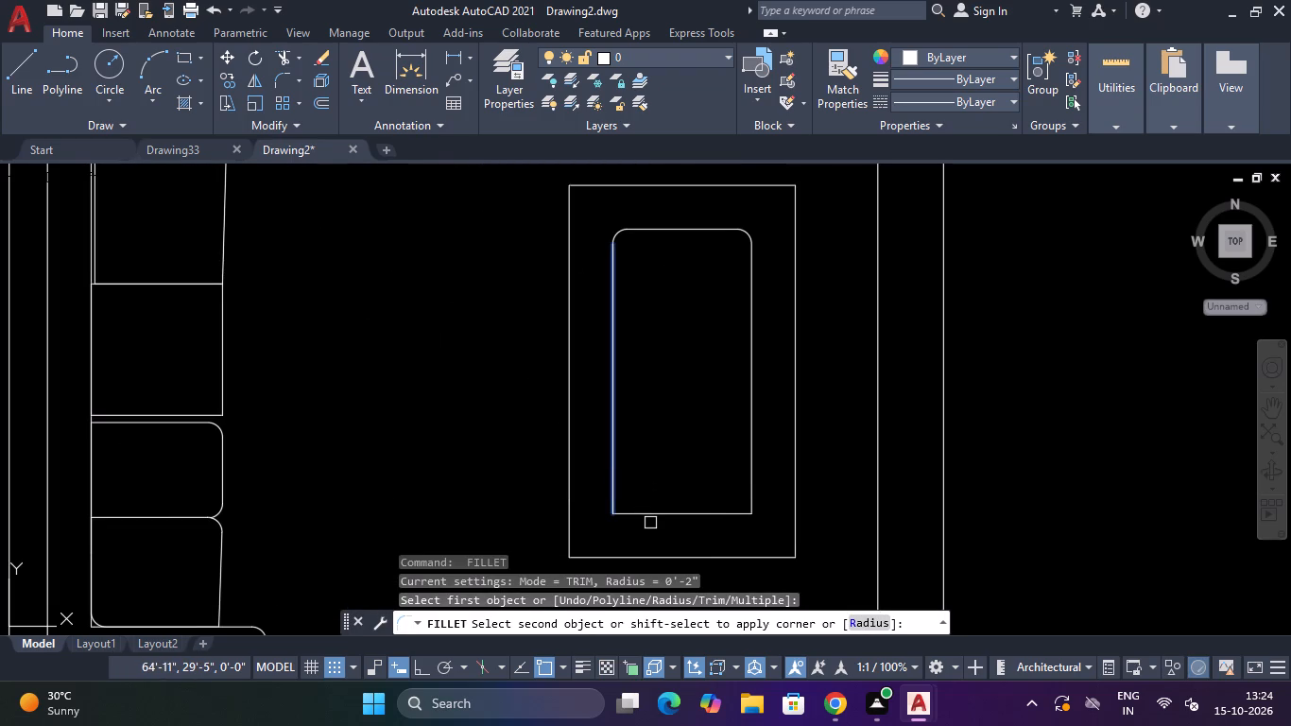
left_click(651, 517)
key("space")
left_click(750, 471)
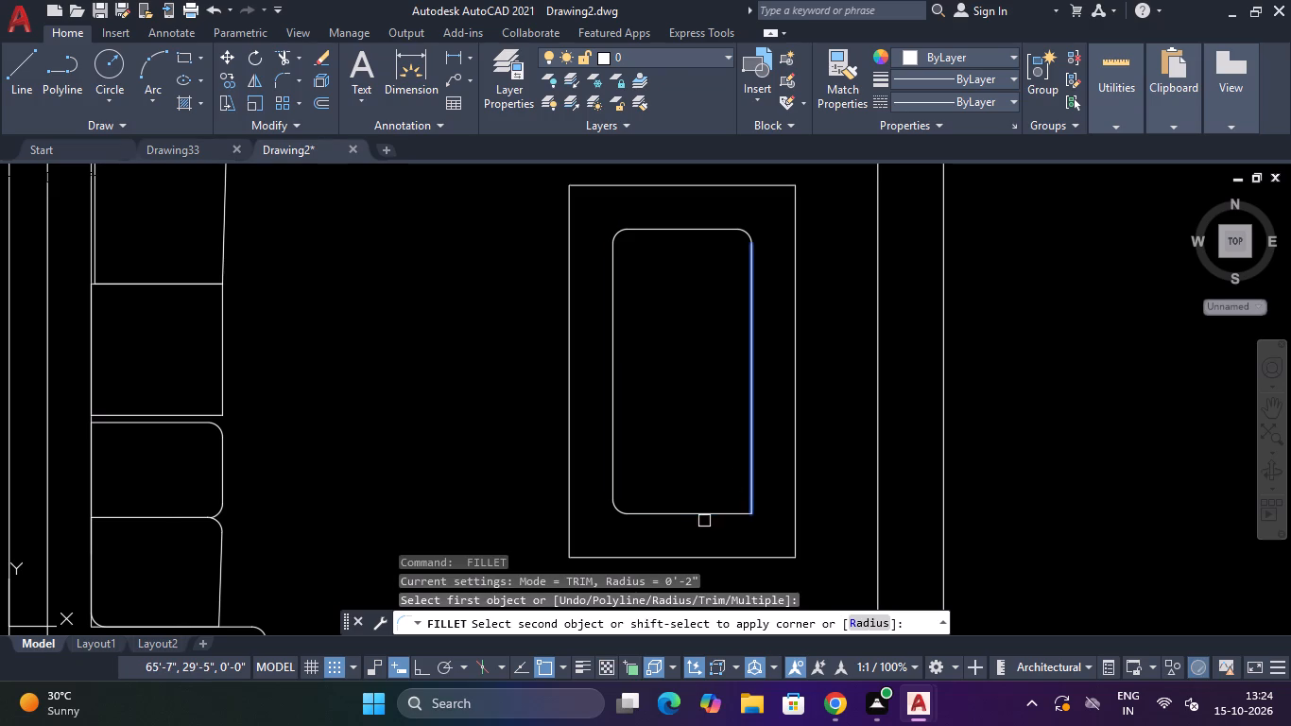
left_click(706, 512)
Fillet the two entrance-side corners of the coffee table's outer rectangle with a 2" radius.
scroll(706, 512, "down", 2)
scroll(674, 536, "up", 2)
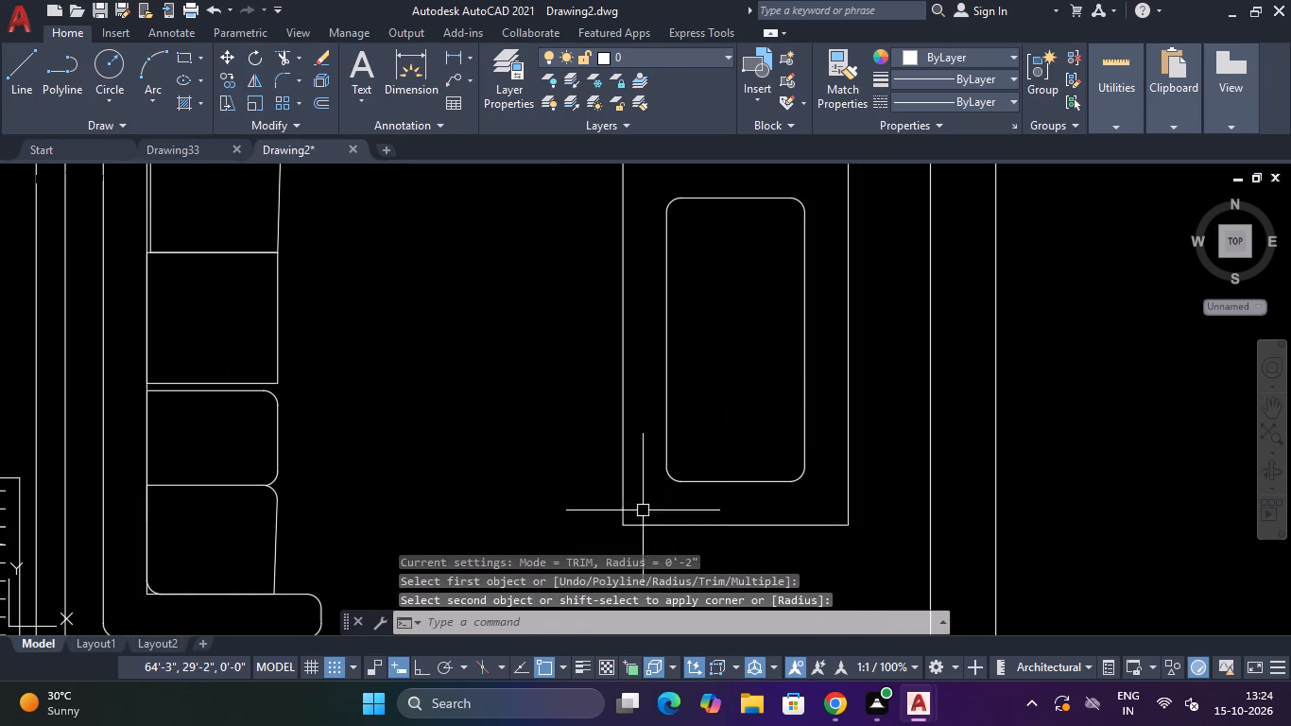
key("space")
left_click(625, 504)
left_click(652, 523)
key("space")
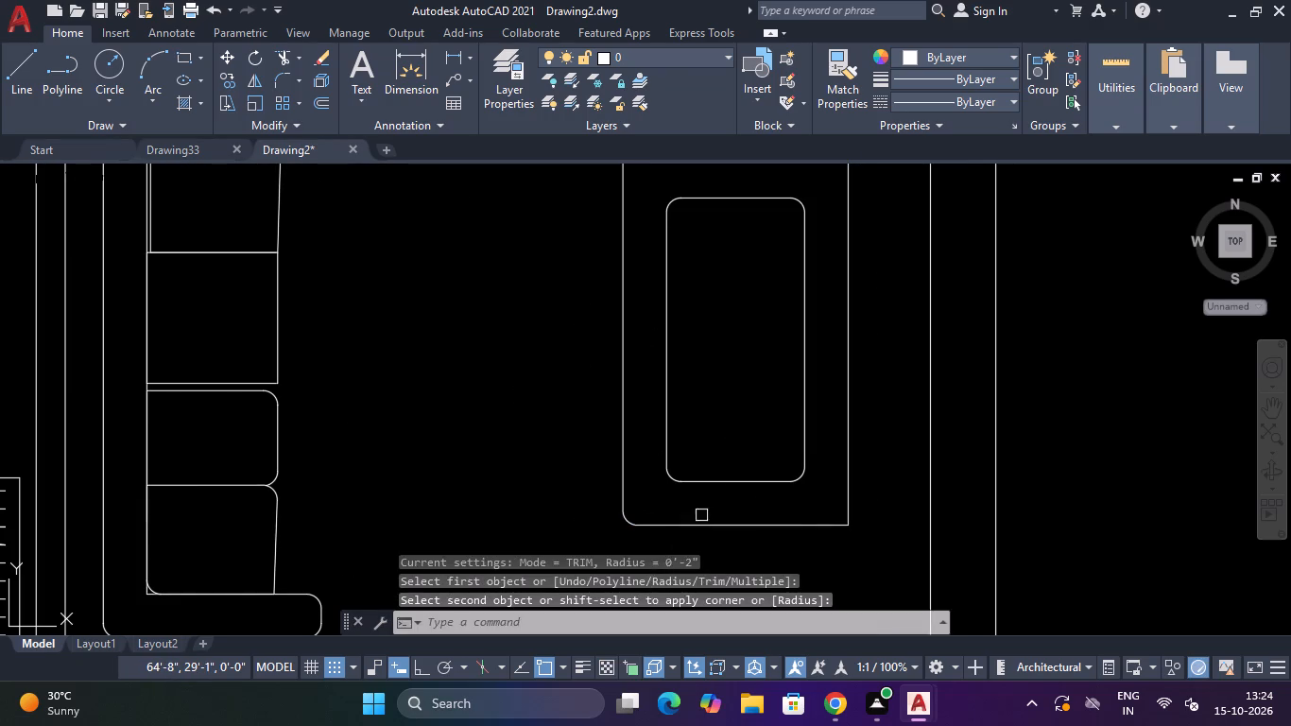
left_click(852, 496)
left_click(826, 521)
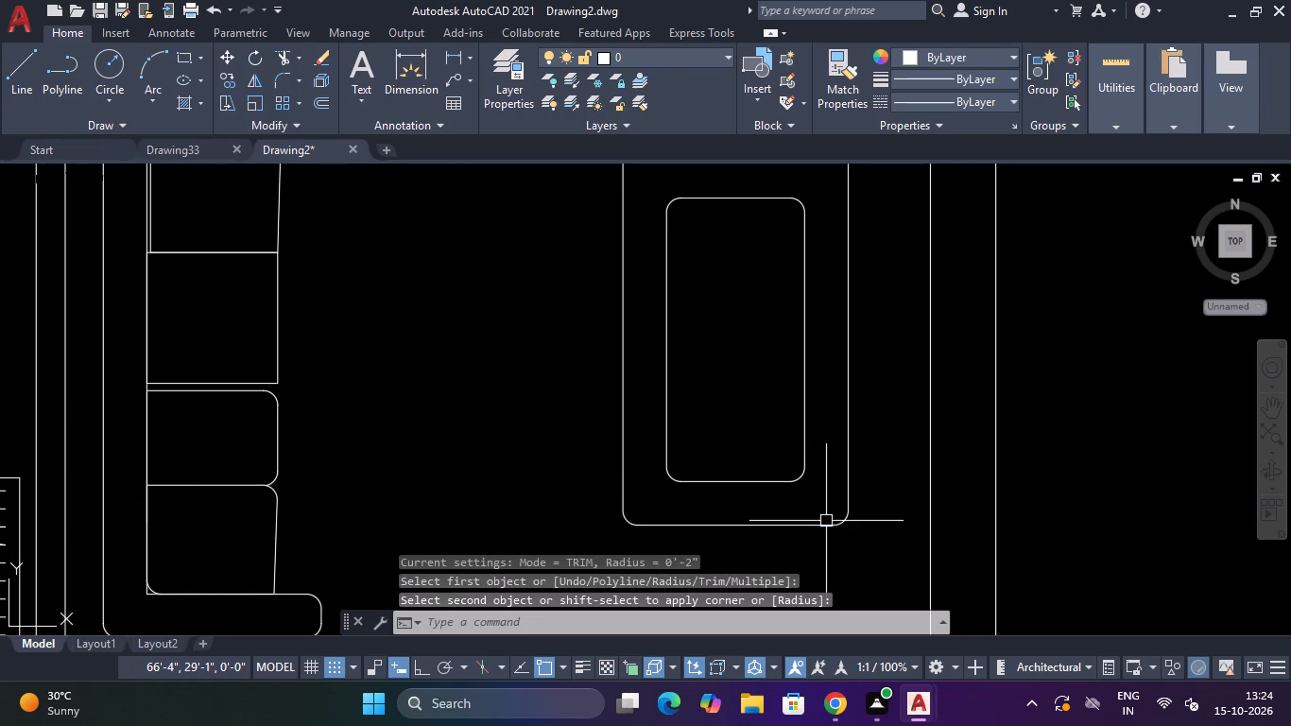
Fillet the two kitchen-side corners of the coffee table's outer rectangle with a 2" radius.
scroll(826, 519, "down", 3)
scroll(796, 433, "up", 3)
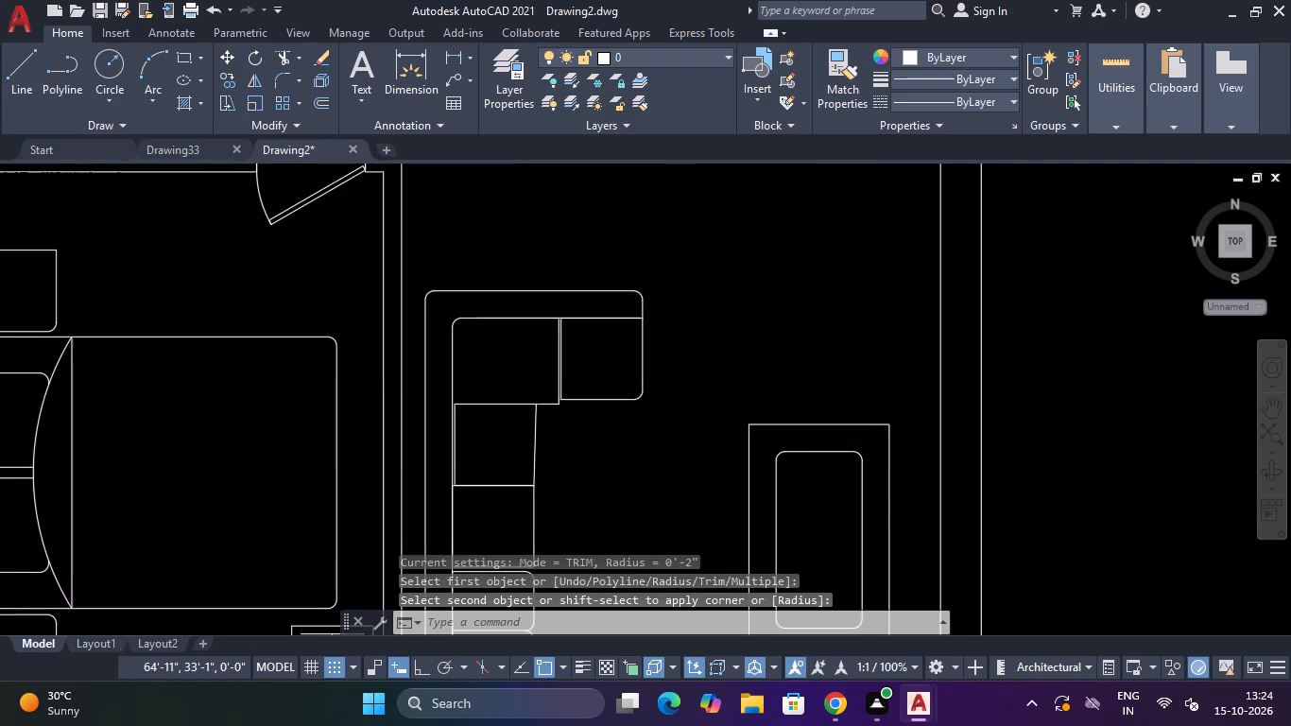
key("space")
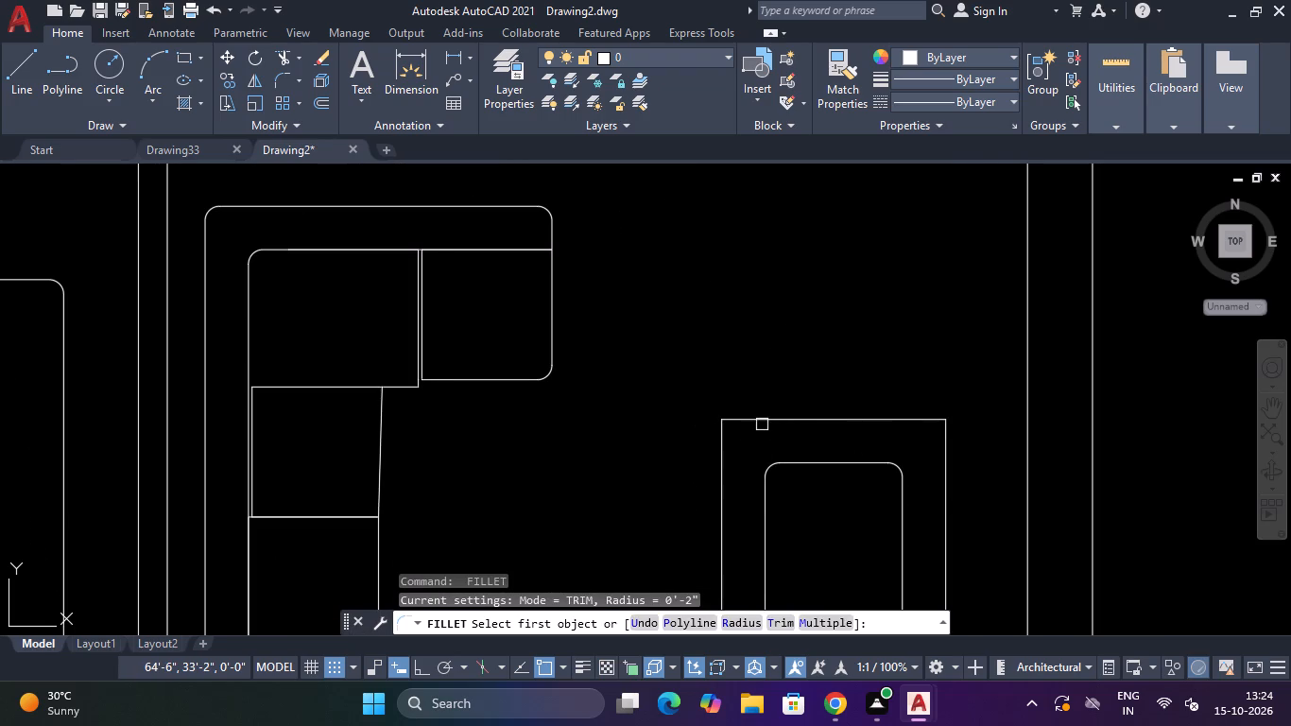
left_click(762, 424)
left_click(726, 458)
key("space")
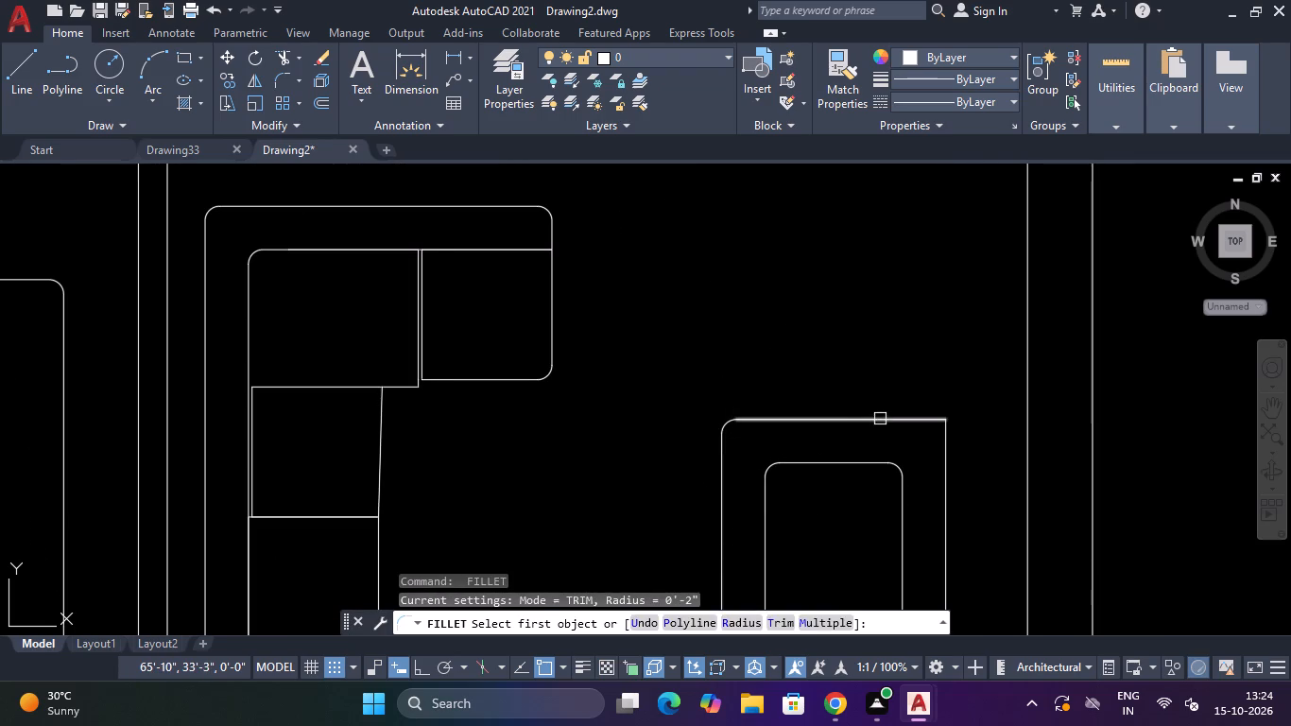
left_click(885, 418)
left_click(949, 477)
Examine the bedrooms, toilet, dining area and living room of the floor plan for furniture or fixtures still needing work.
scroll(948, 476, "down", 4)
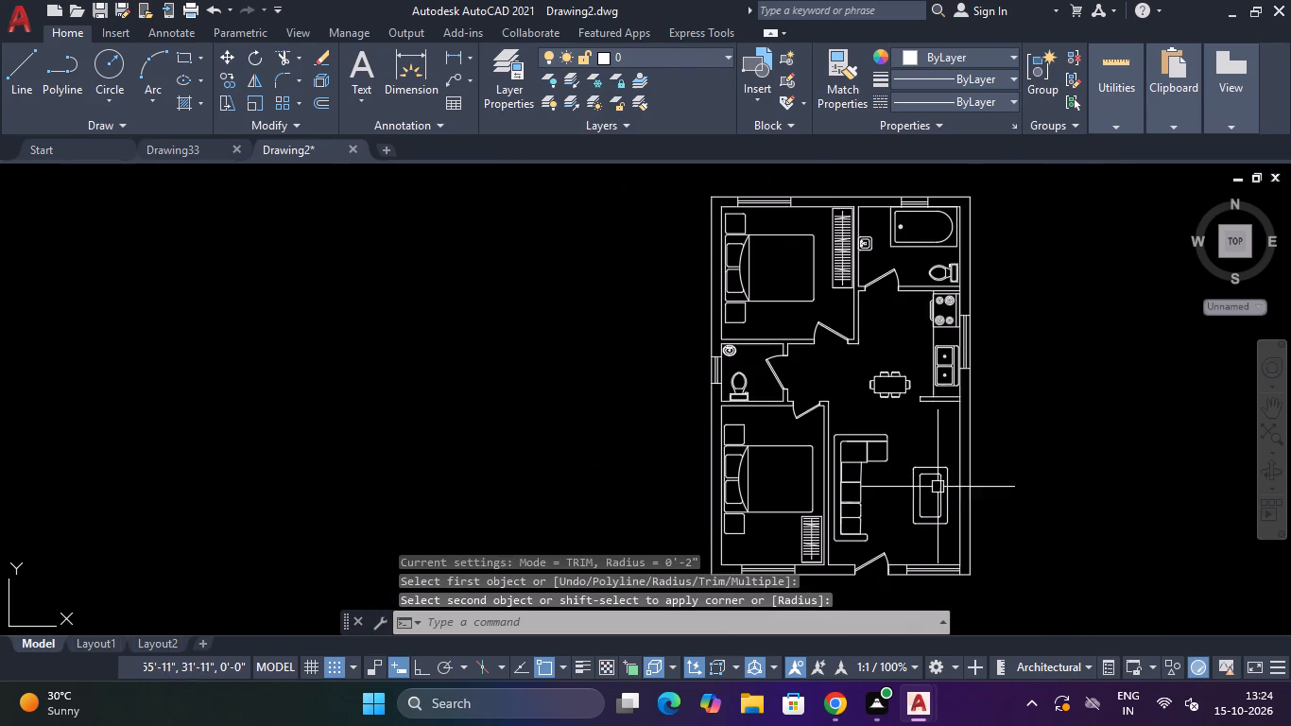
scroll(904, 560, "down", 1)
scroll(876, 575, "up", 1)
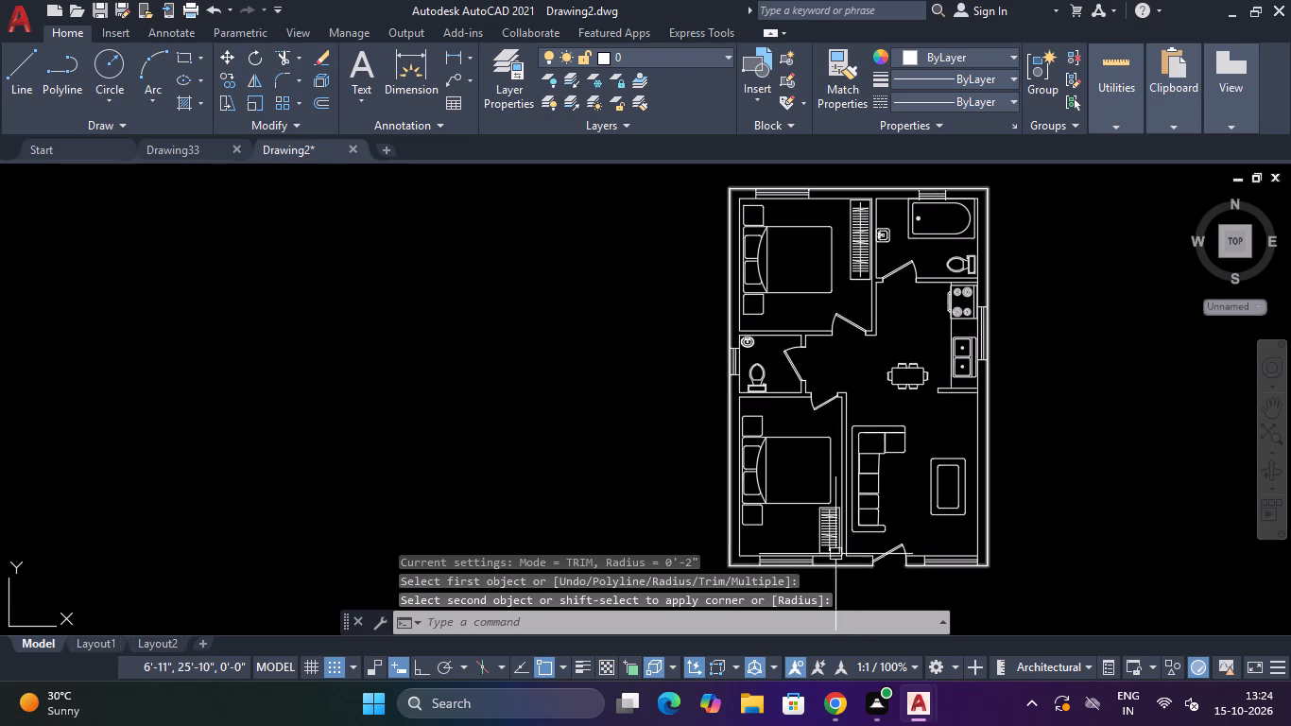
scroll(815, 517, "up", 1)
scroll(735, 526, "up", 3)
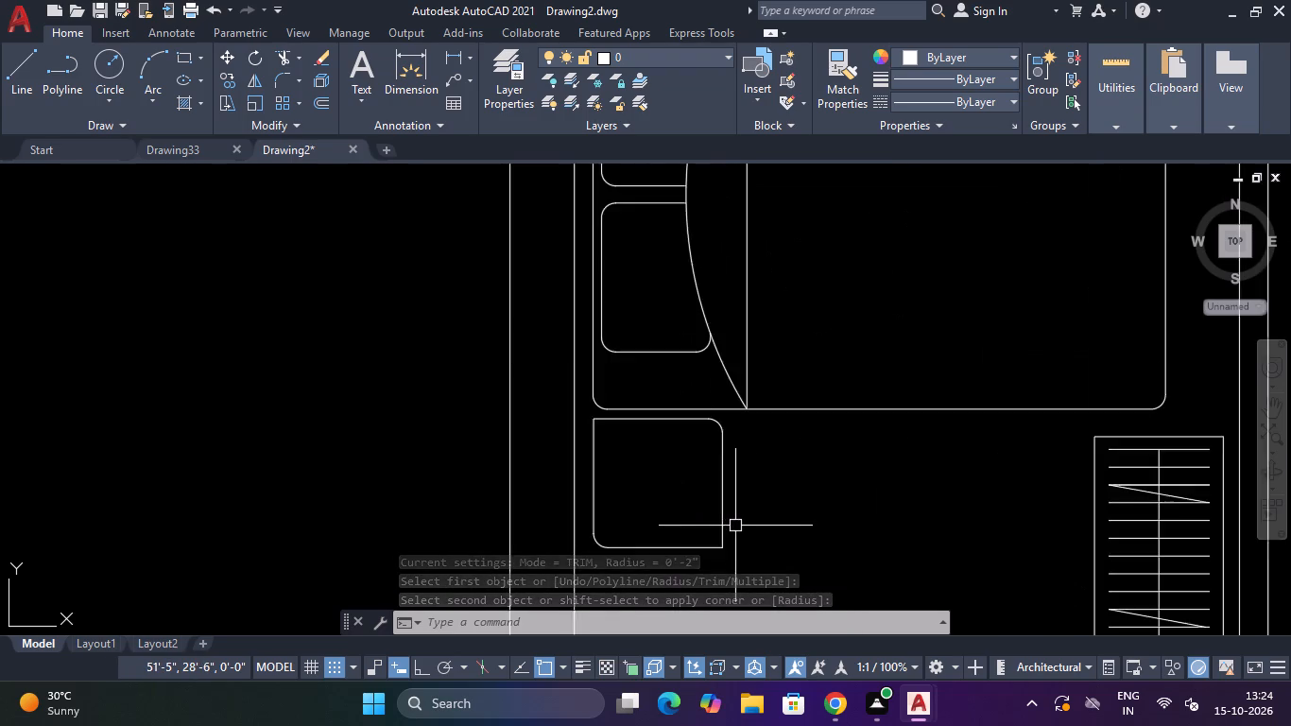
scroll(735, 526, "up", 1)
scroll(735, 526, "down", 4)
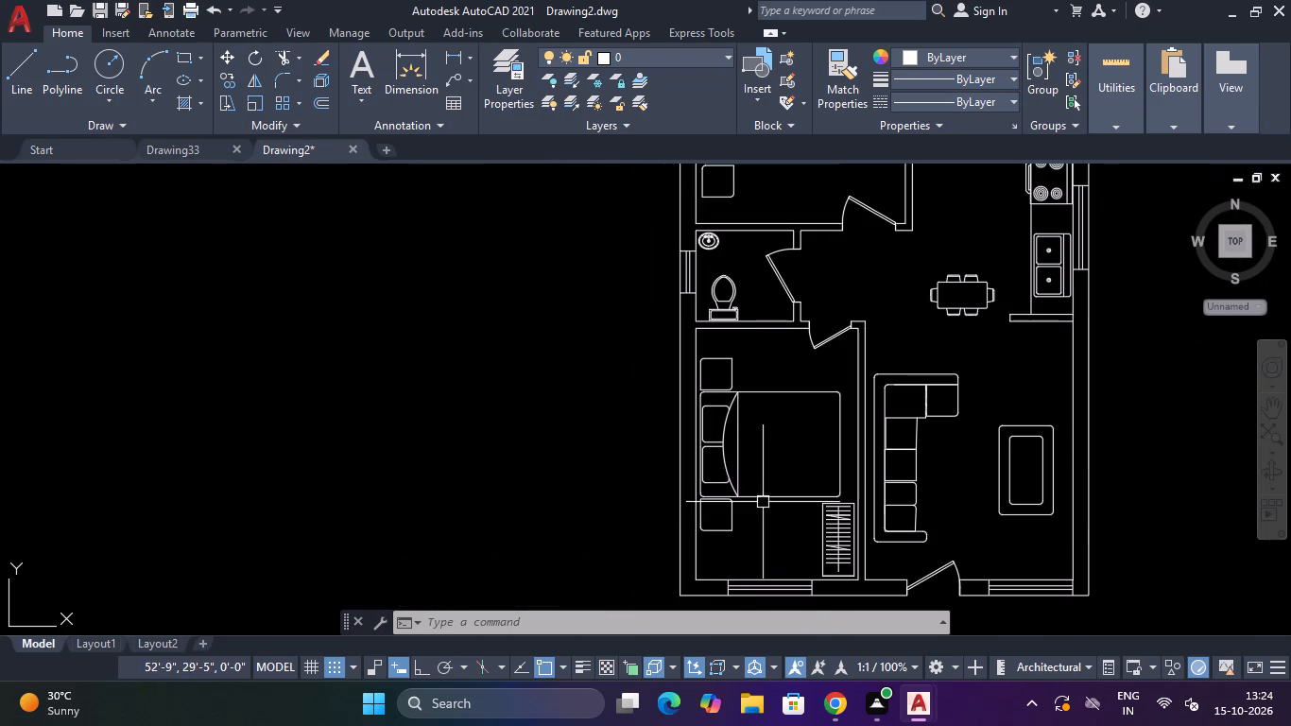
scroll(714, 351, "down", 2)
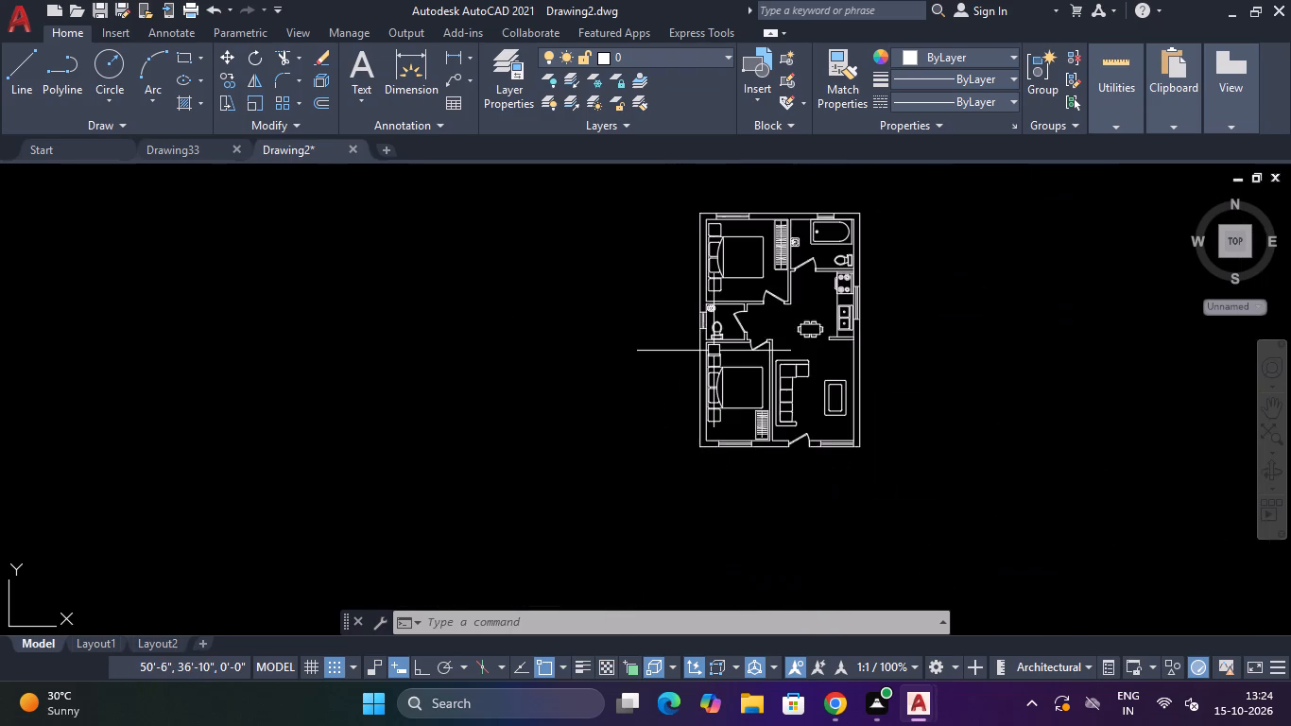
scroll(717, 308, "up", 3)
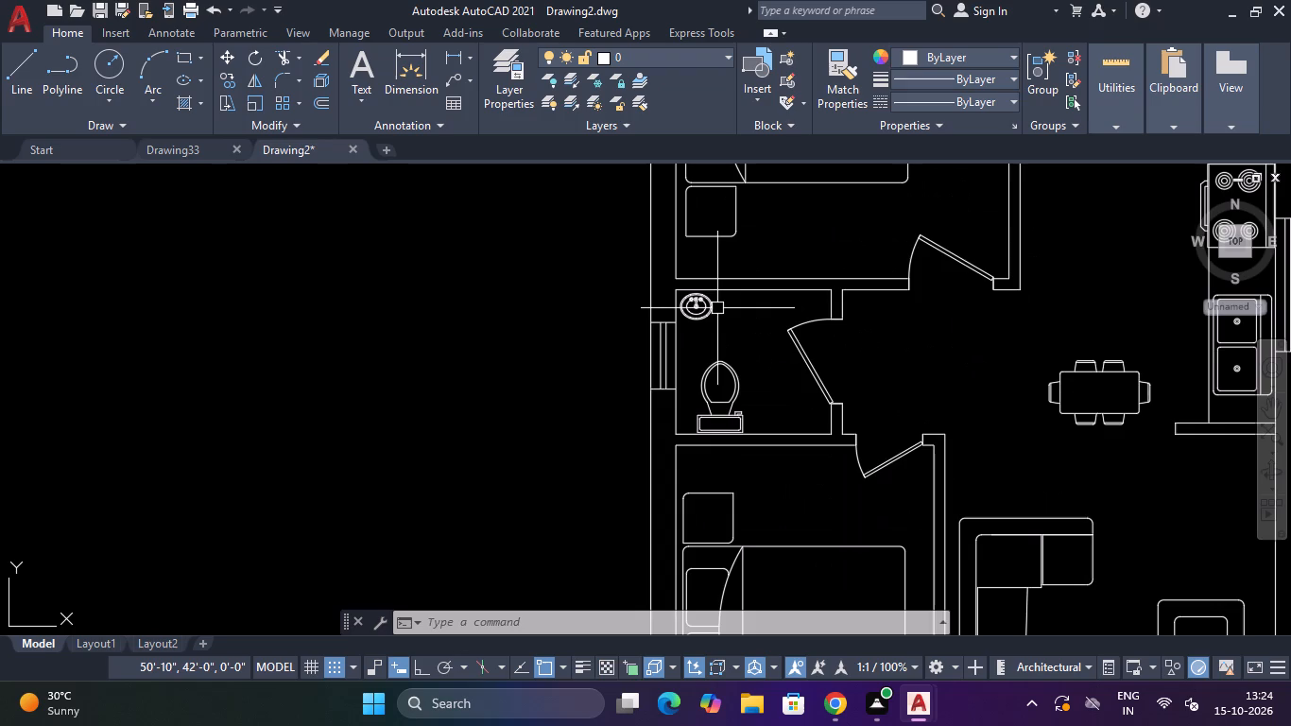
scroll(717, 308, "down", 3)
scroll(820, 322, "up", 3)
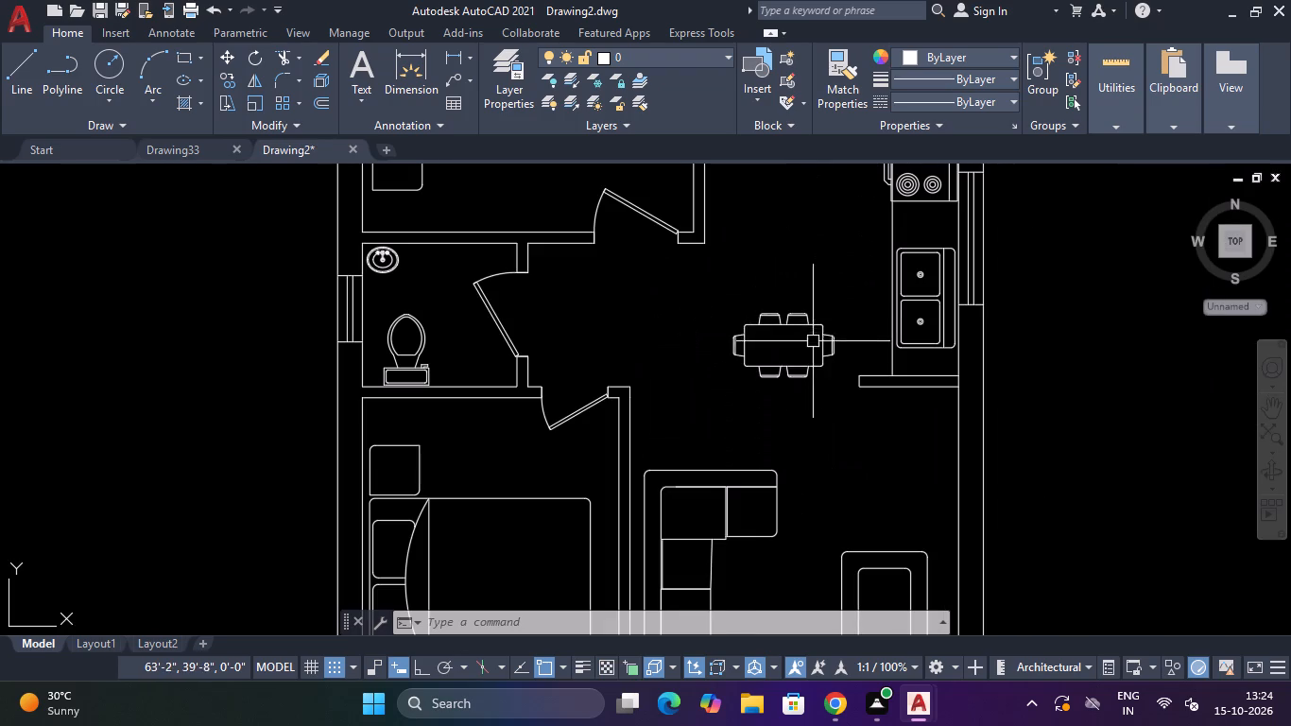
scroll(857, 307, "down", 3)
scroll(872, 388, "up", 3)
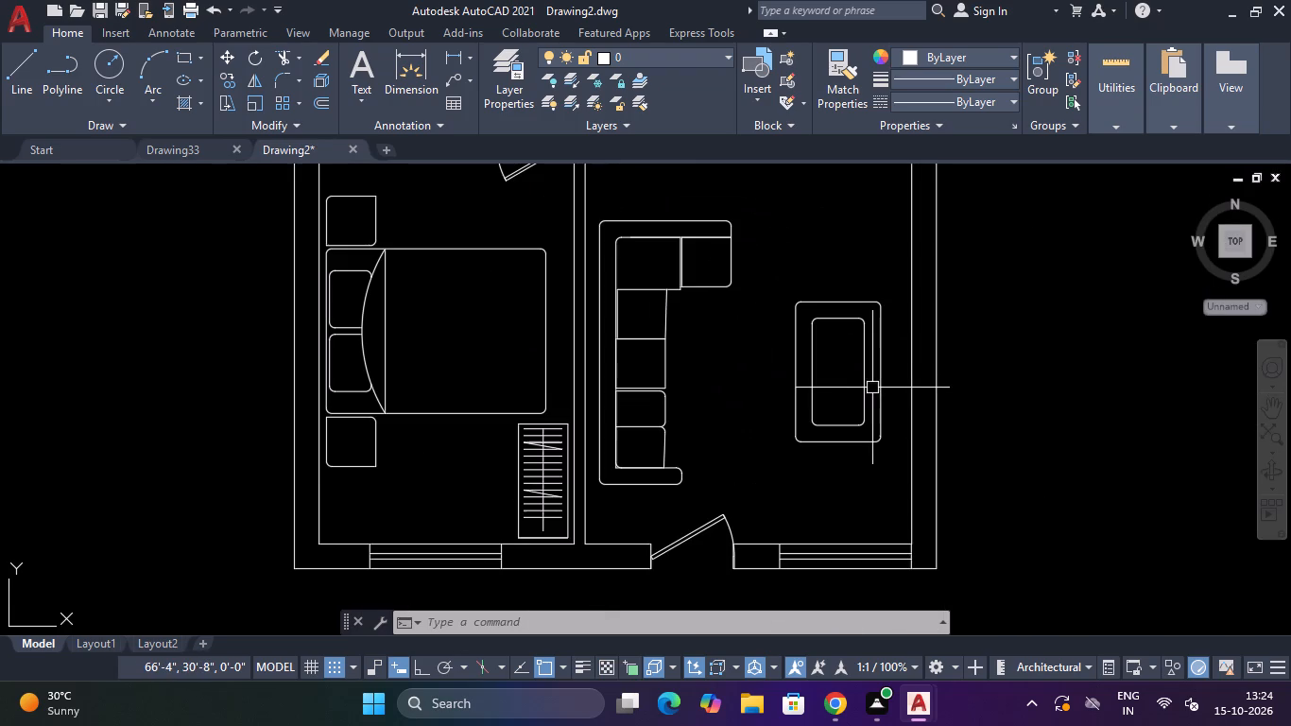
scroll(721, 431, "down", 2)
scroll(634, 323, "down", 3)
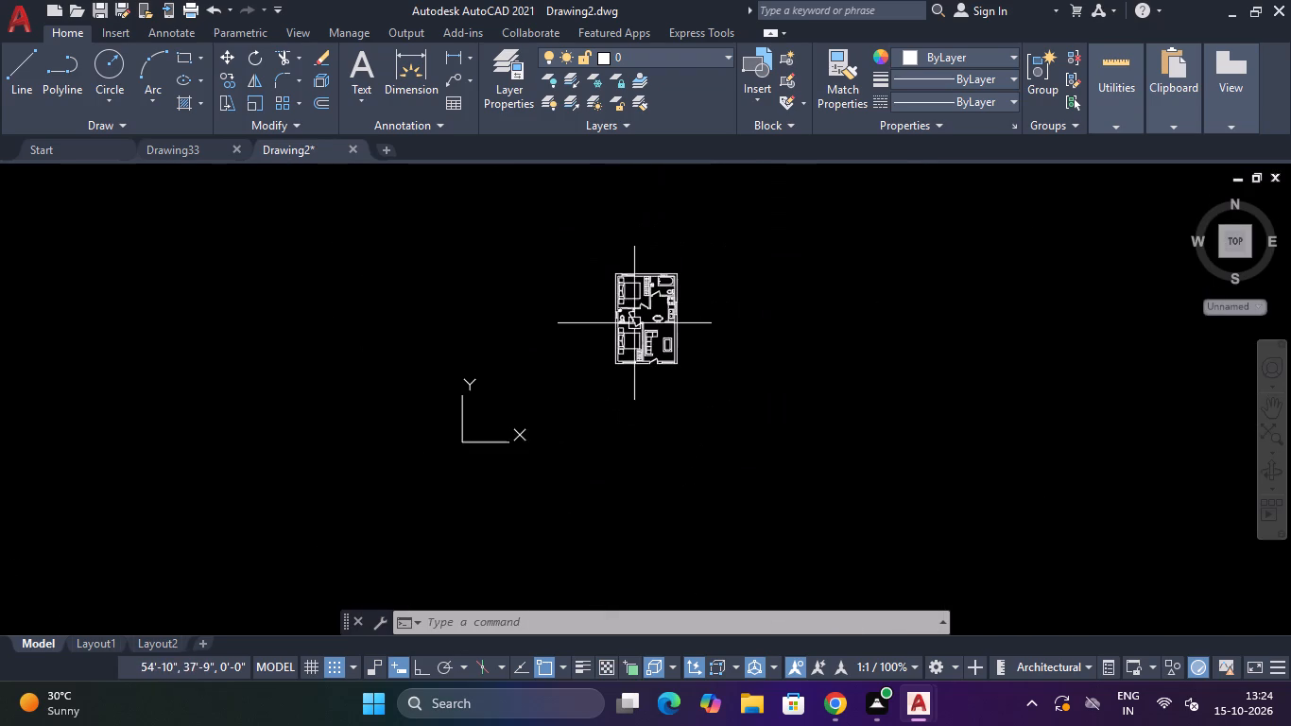
scroll(634, 314, "up", 1)
Hatch the bathroom's exterior walls and its partition with the upper bedroom using a SOLID pattern in grey 99,100,102.
type("H")
key("space")
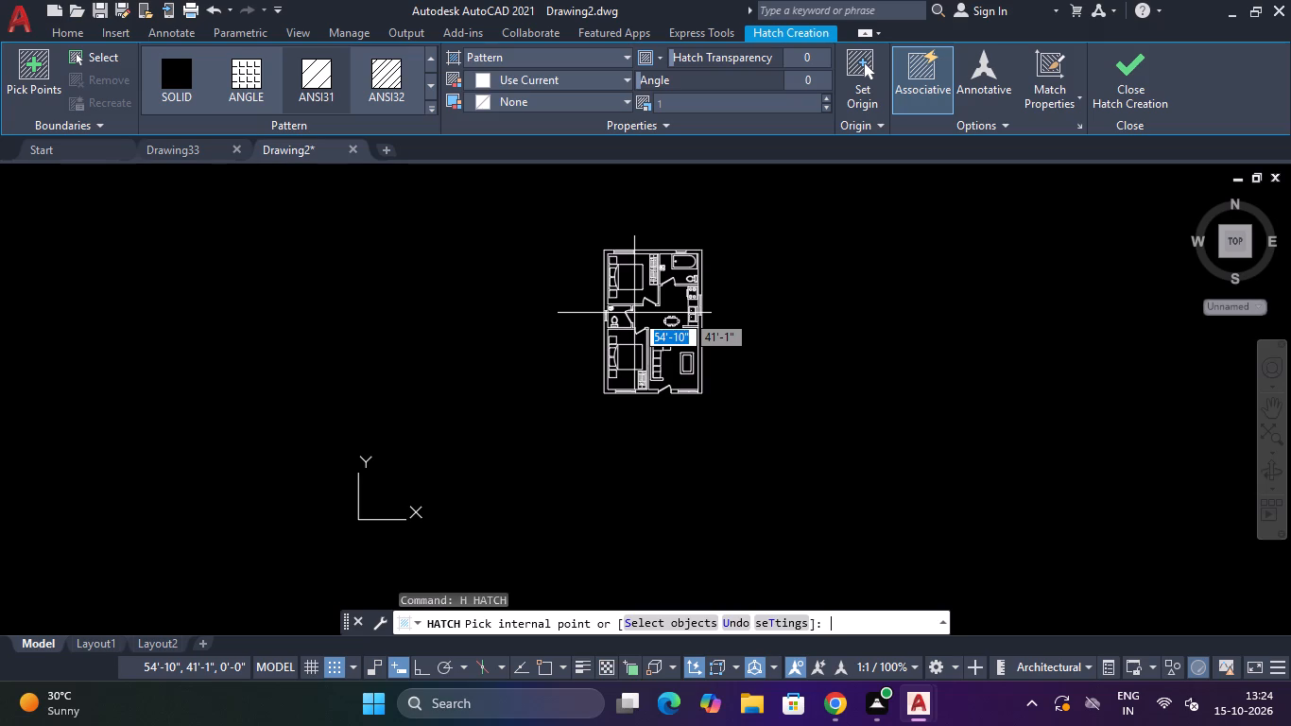
left_click(200, 76)
left_click(592, 78)
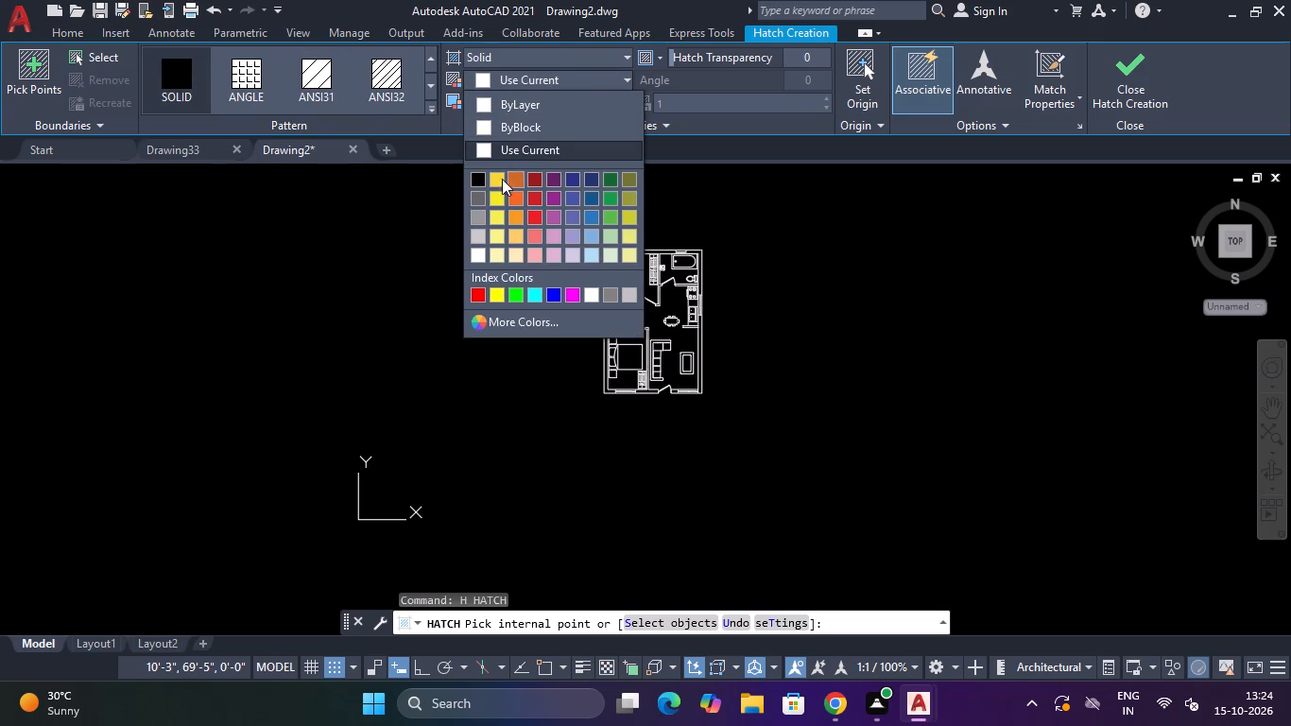
left_click(482, 197)
scroll(687, 268, "up", 4)
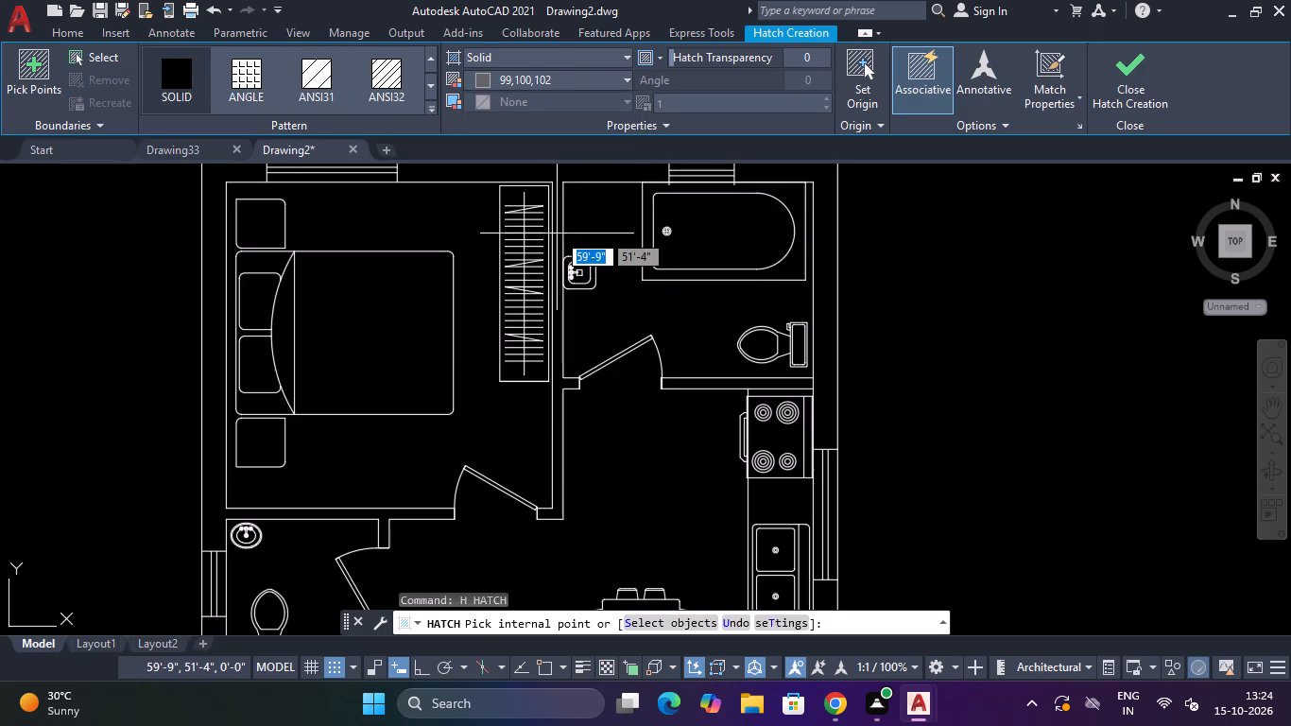
scroll(557, 233, "down", 2)
scroll(554, 215, "up", 2)
left_click(557, 199)
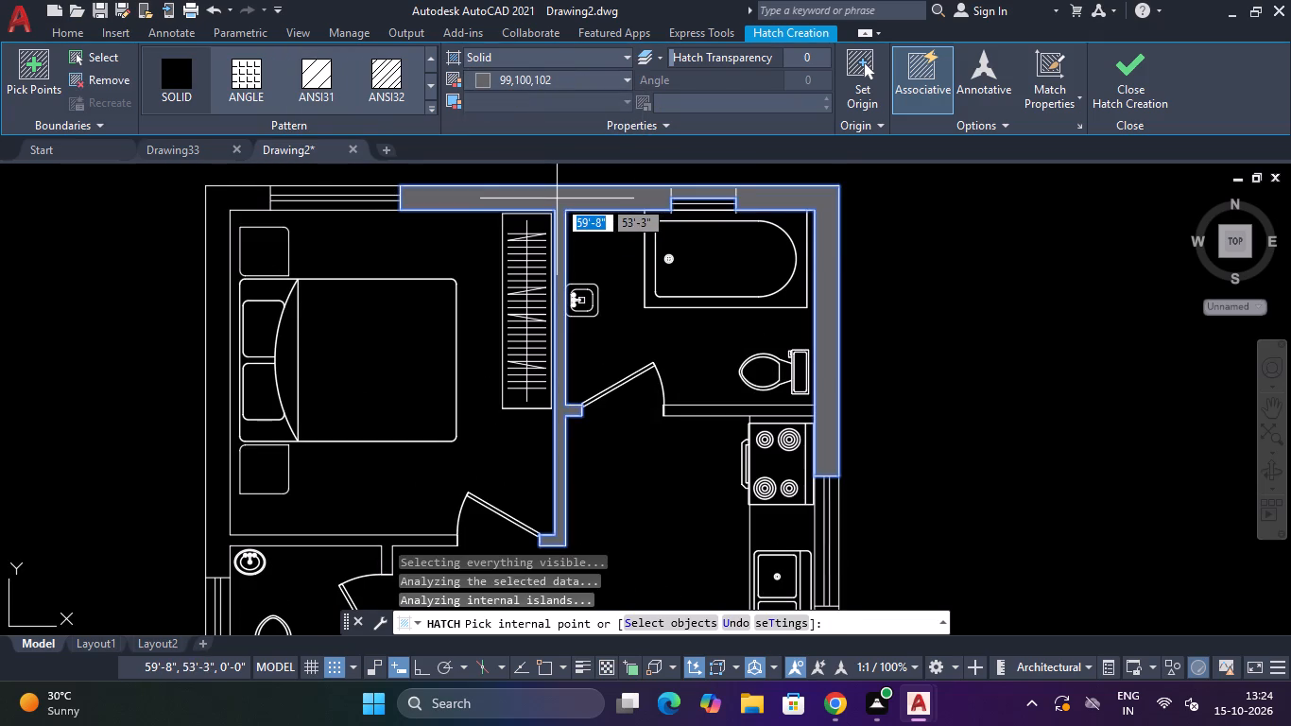
key("Escape")
Fill the wall sections above and below the toilet window along the west side with the grey SOLID hatch.
key("space")
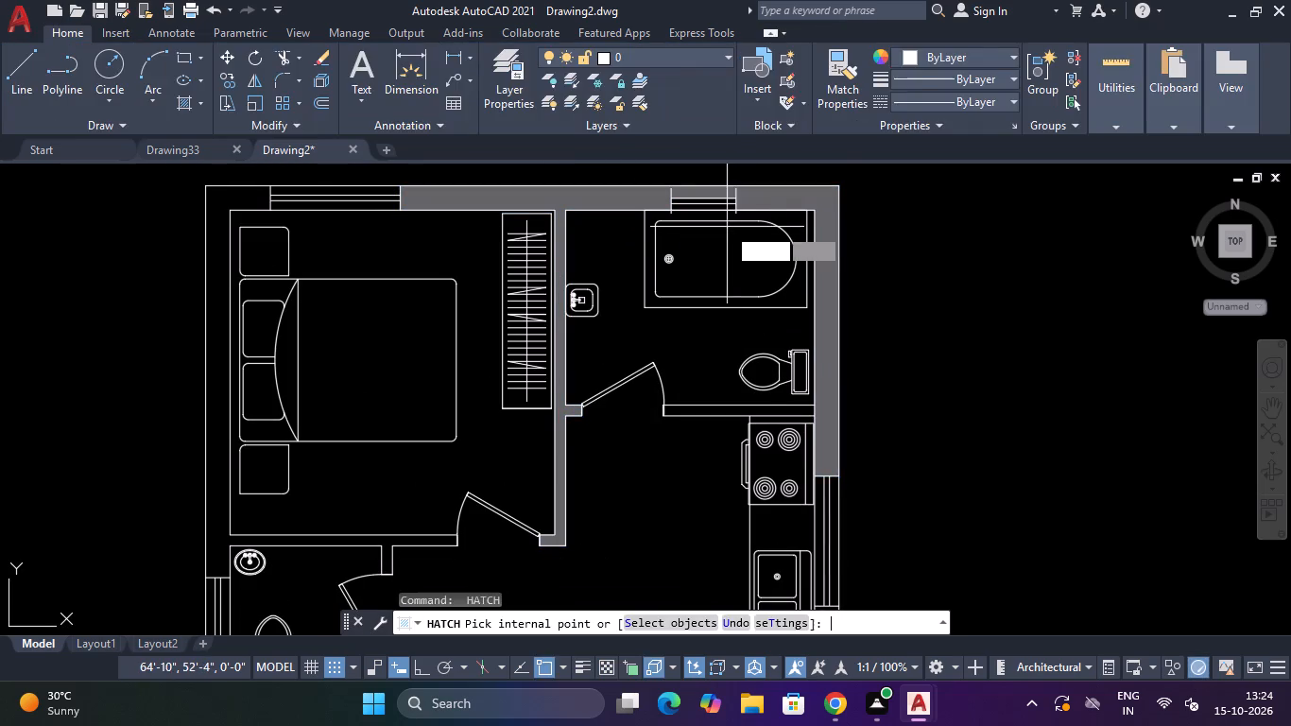
left_click(254, 202)
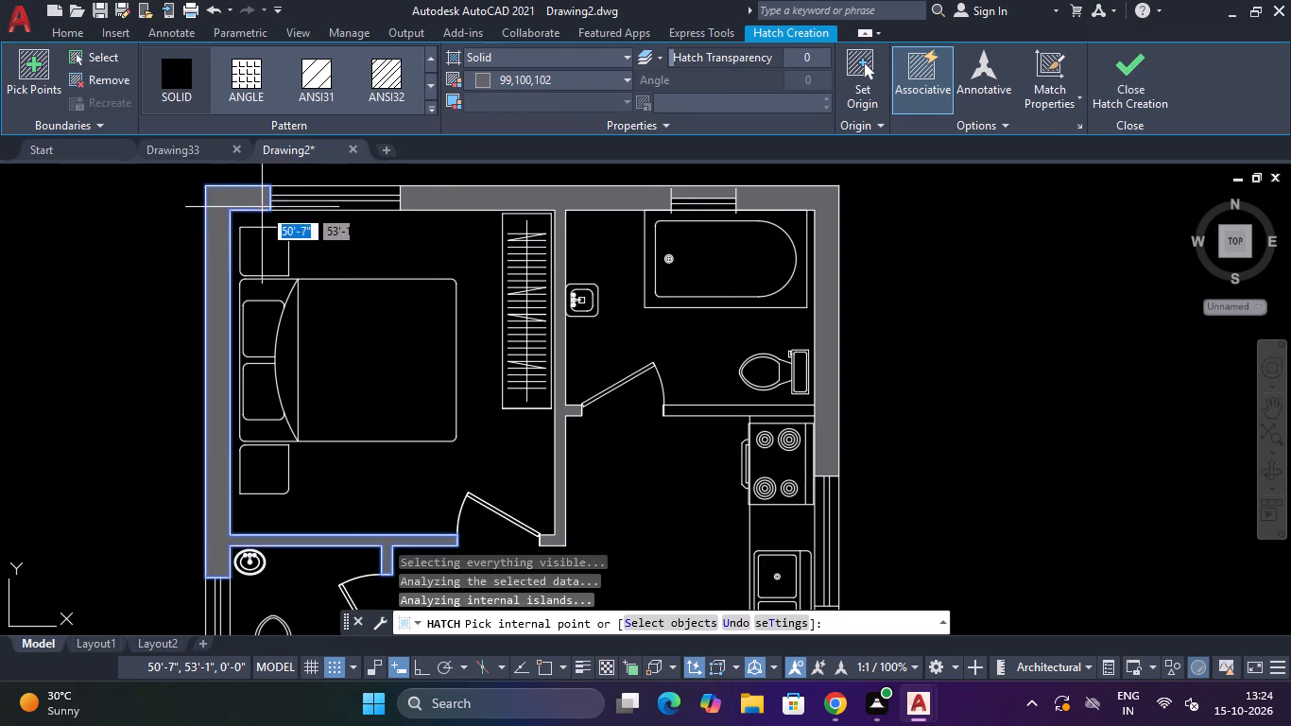
scroll(275, 221, "down", 3)
key("Escape")
key("space")
scroll(264, 351, "up", 3)
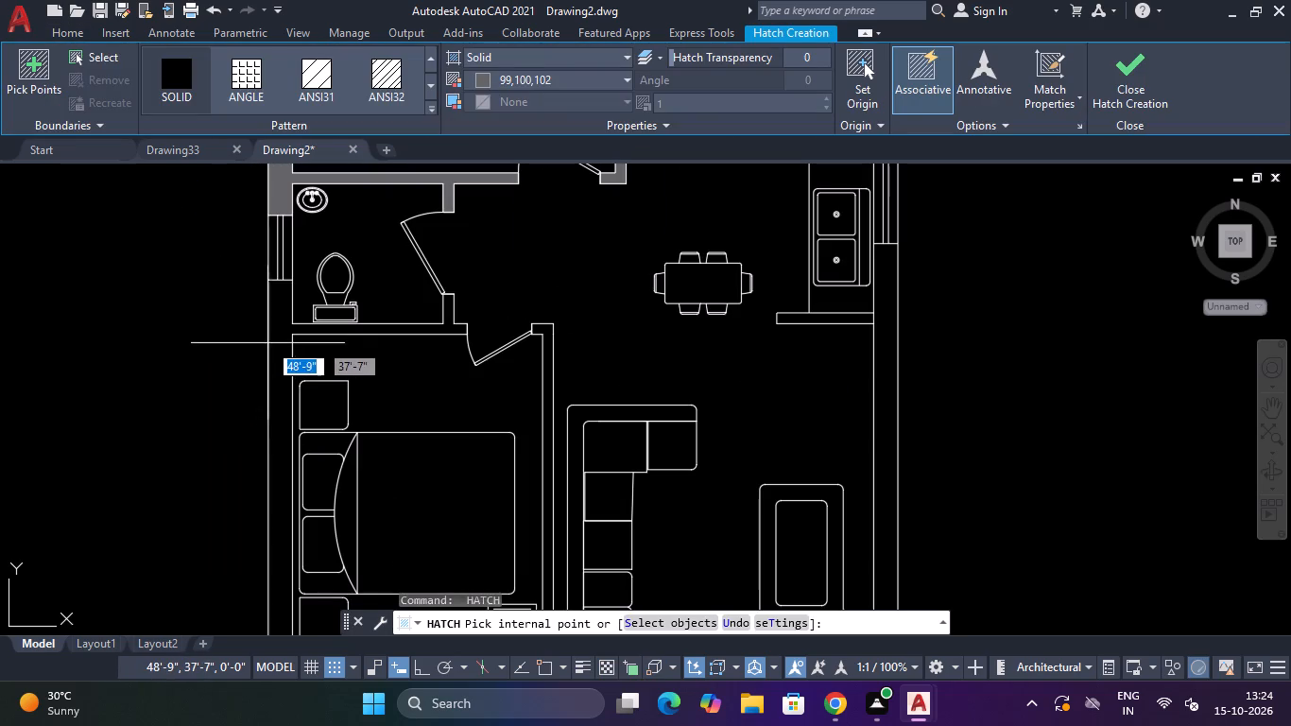
left_click(274, 341)
scroll(274, 341, "down", 4)
key("Escape")
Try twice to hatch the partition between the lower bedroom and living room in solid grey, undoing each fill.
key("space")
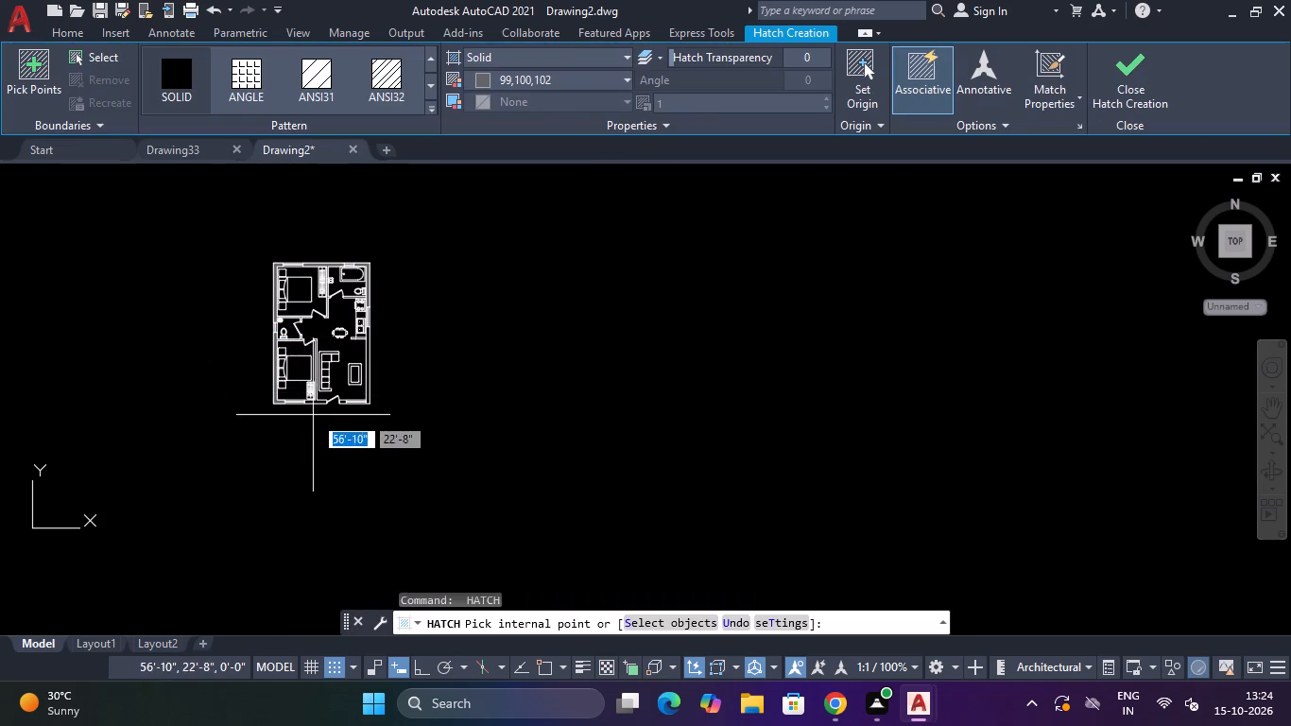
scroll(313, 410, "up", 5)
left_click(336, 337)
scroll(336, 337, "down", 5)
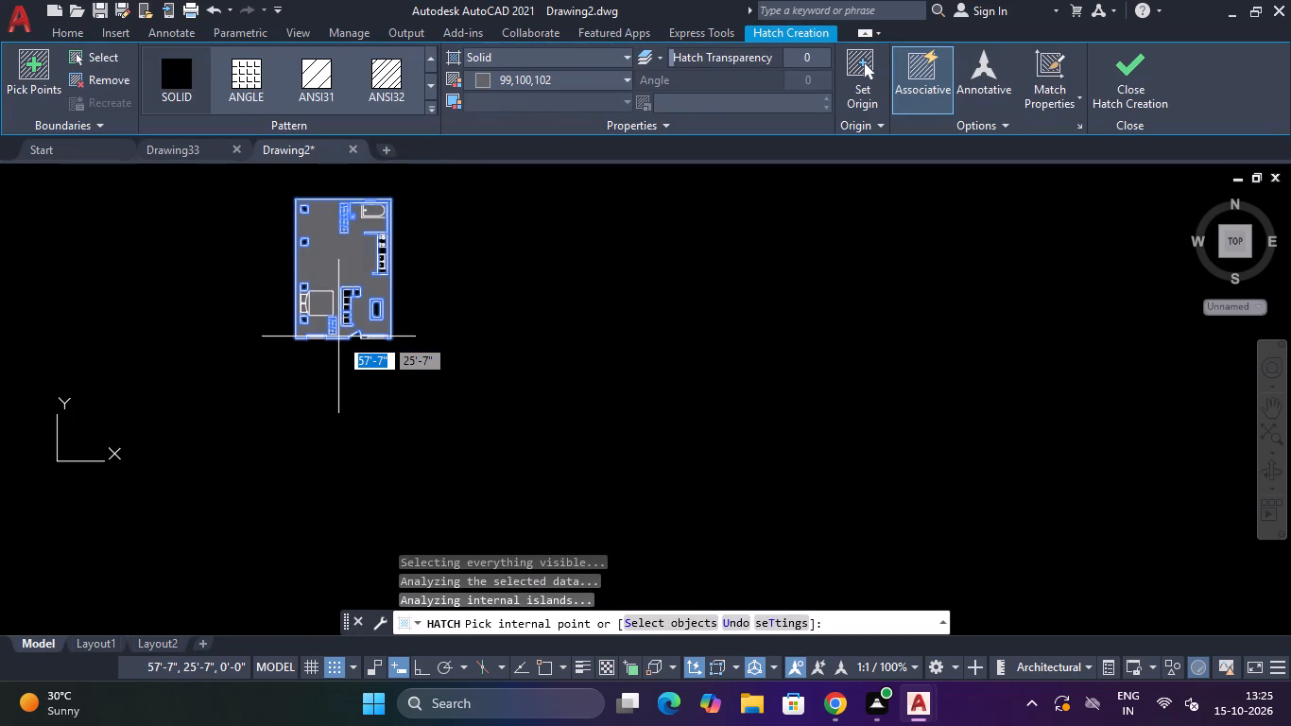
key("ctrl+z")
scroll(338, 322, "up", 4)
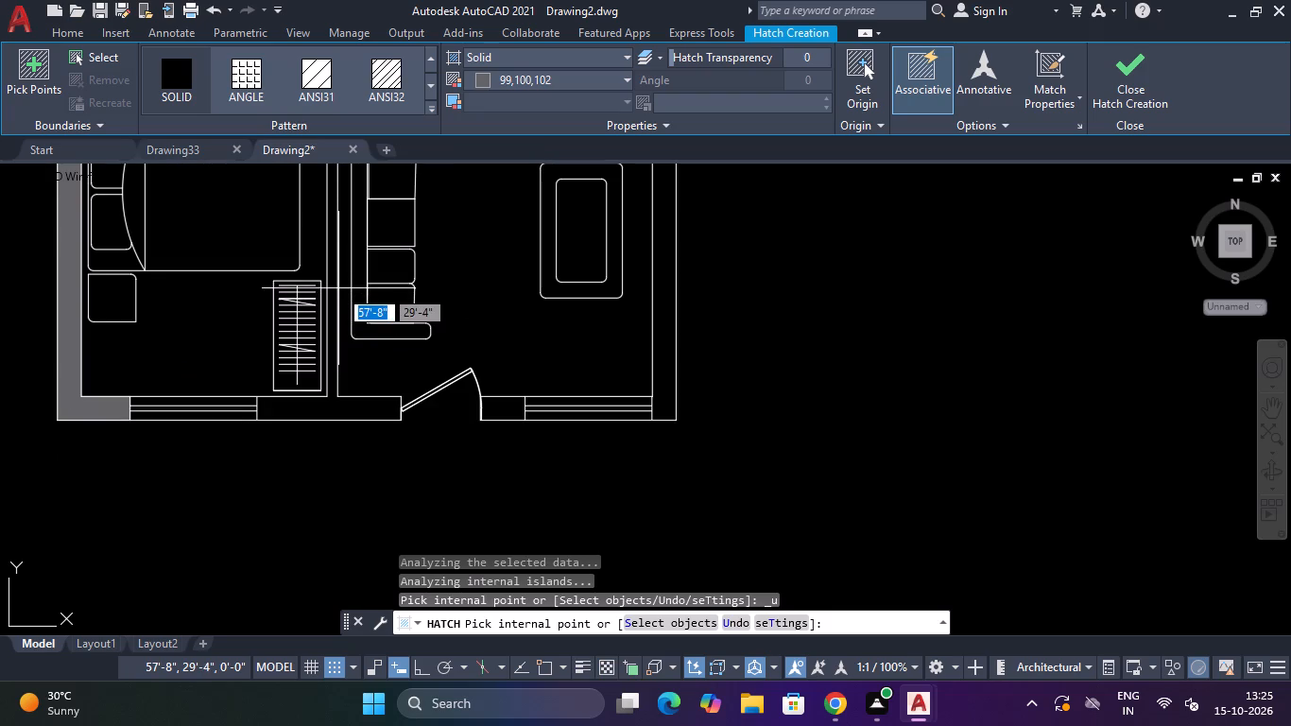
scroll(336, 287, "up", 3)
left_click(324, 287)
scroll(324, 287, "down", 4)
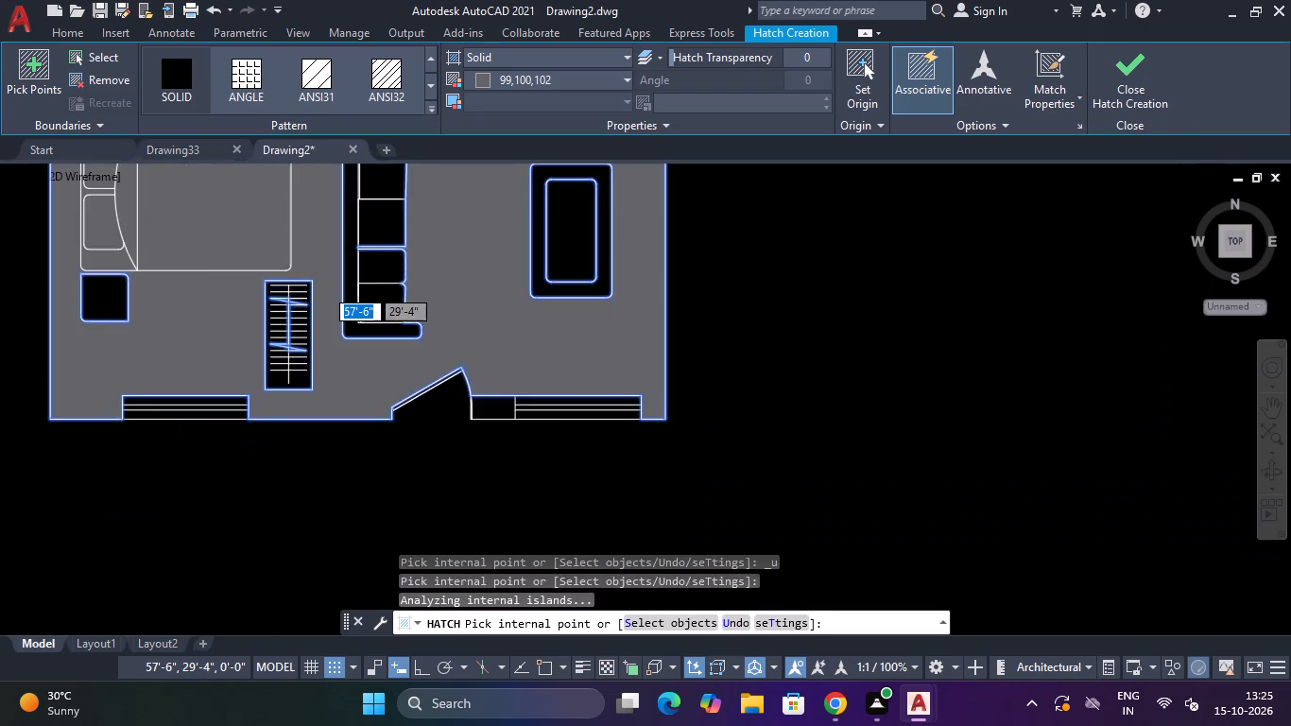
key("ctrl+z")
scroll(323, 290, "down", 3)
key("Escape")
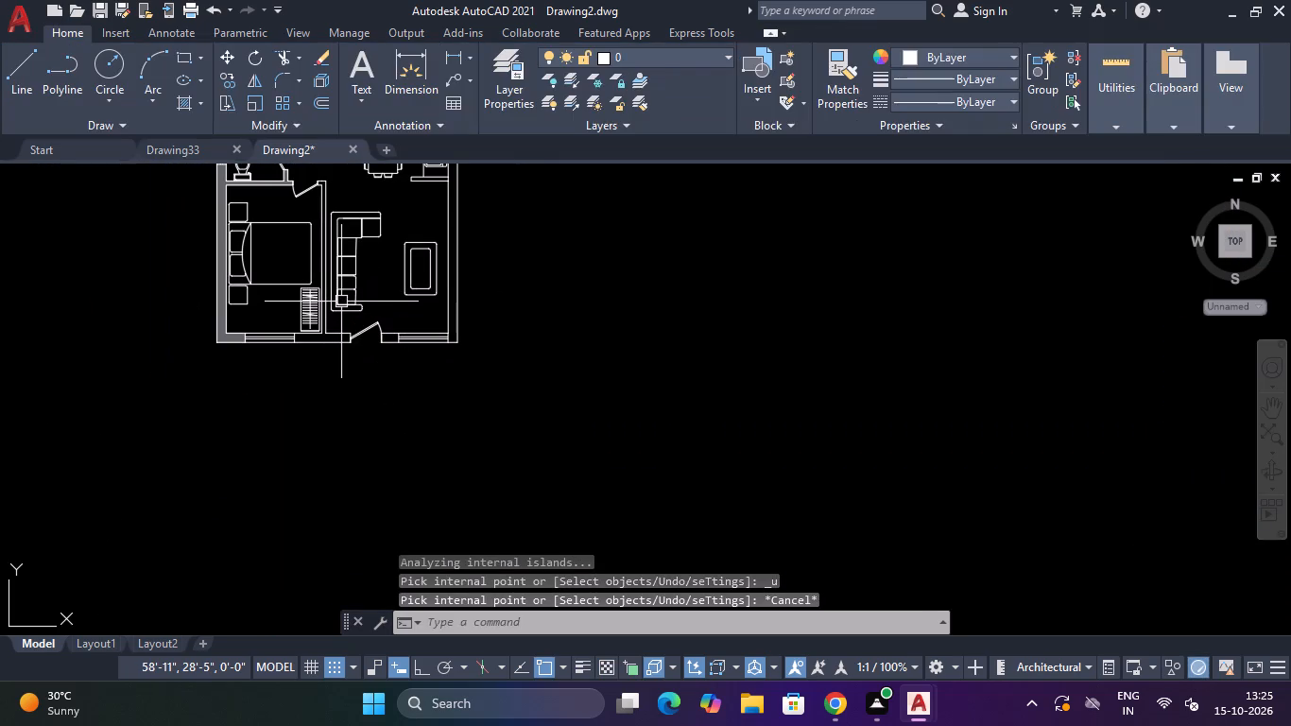
Hatch the south wall section between the entrance door and the living room window in solid grey 99,100,102.
key("space")
scroll(381, 333, "up", 3)
left_click(386, 350)
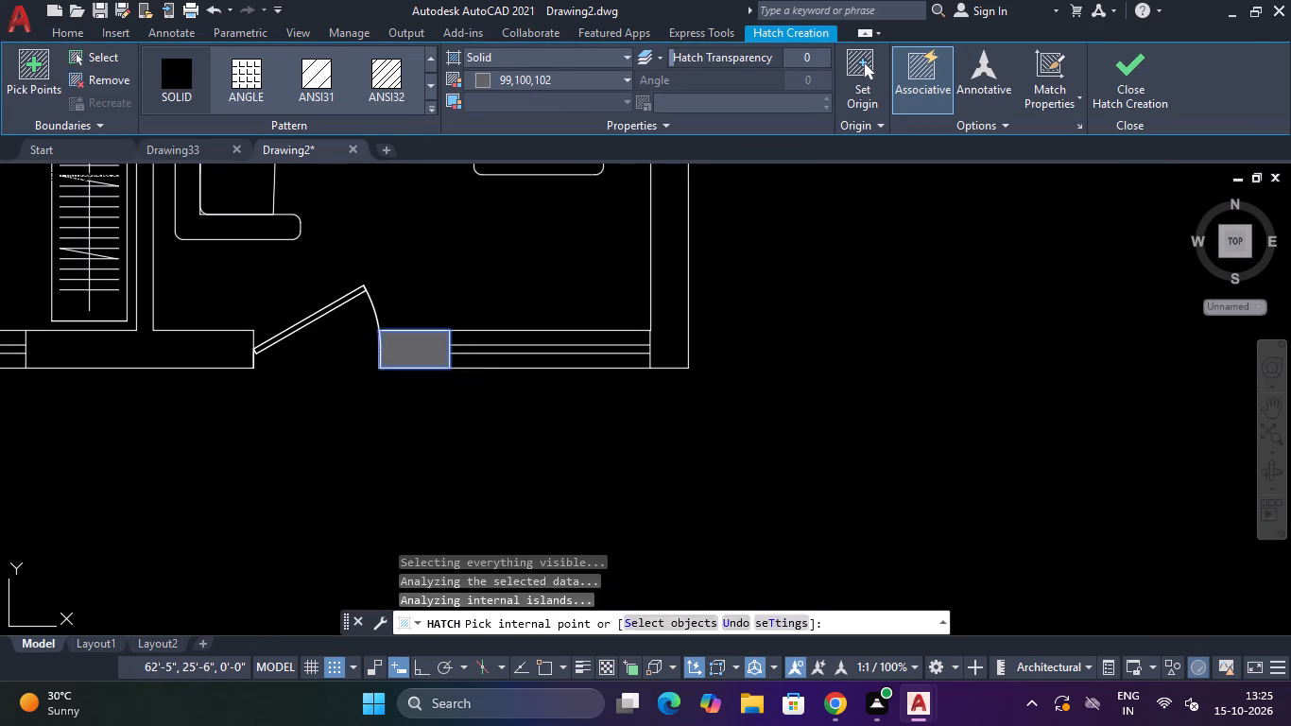
key("Escape")
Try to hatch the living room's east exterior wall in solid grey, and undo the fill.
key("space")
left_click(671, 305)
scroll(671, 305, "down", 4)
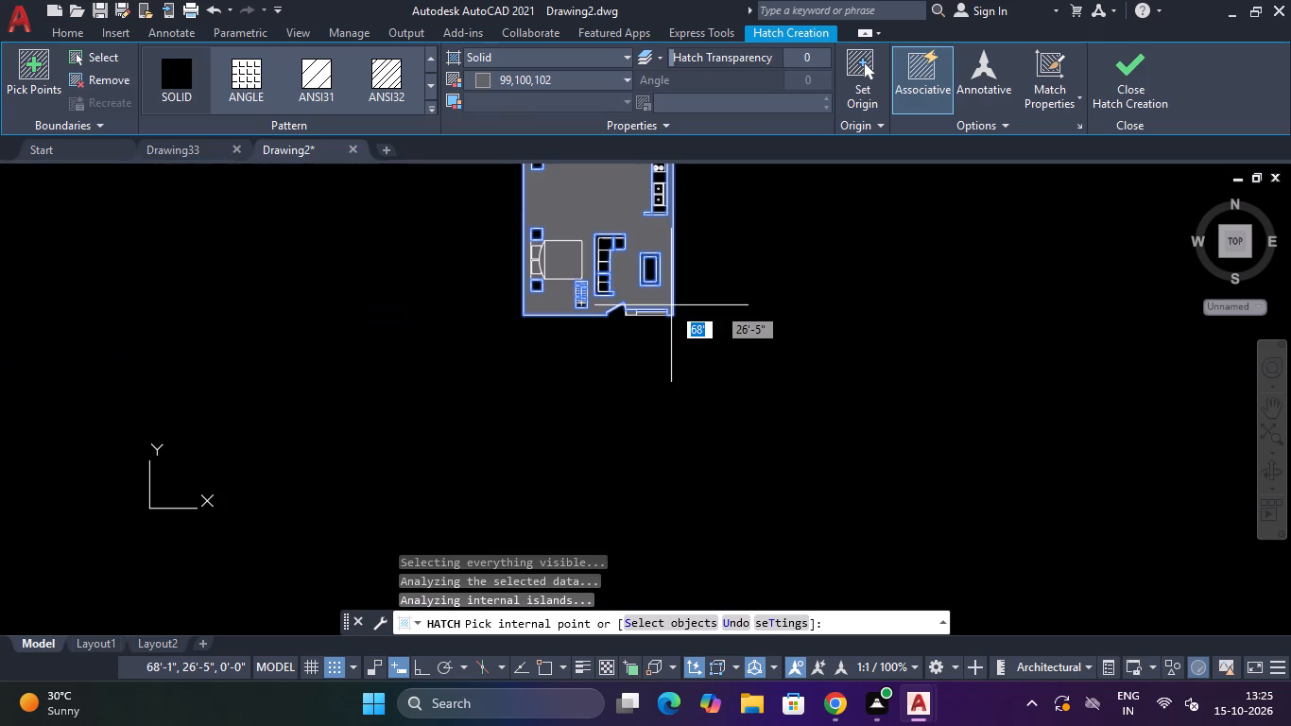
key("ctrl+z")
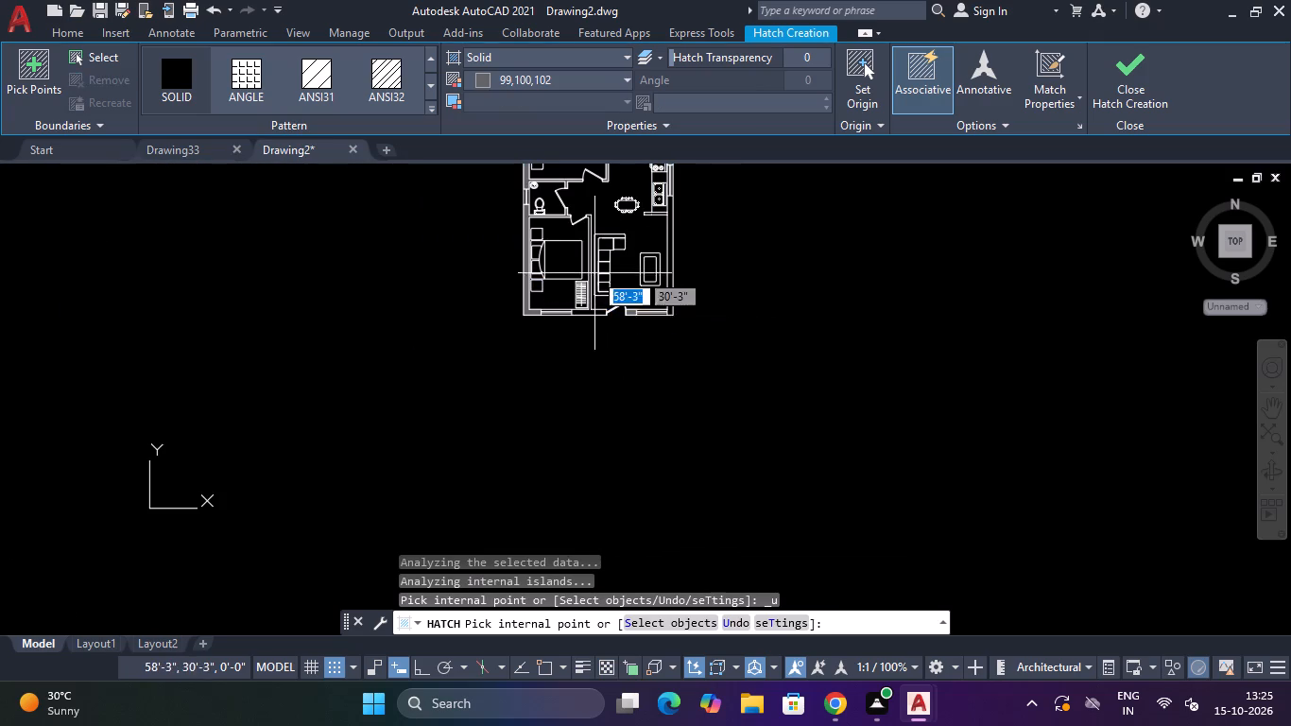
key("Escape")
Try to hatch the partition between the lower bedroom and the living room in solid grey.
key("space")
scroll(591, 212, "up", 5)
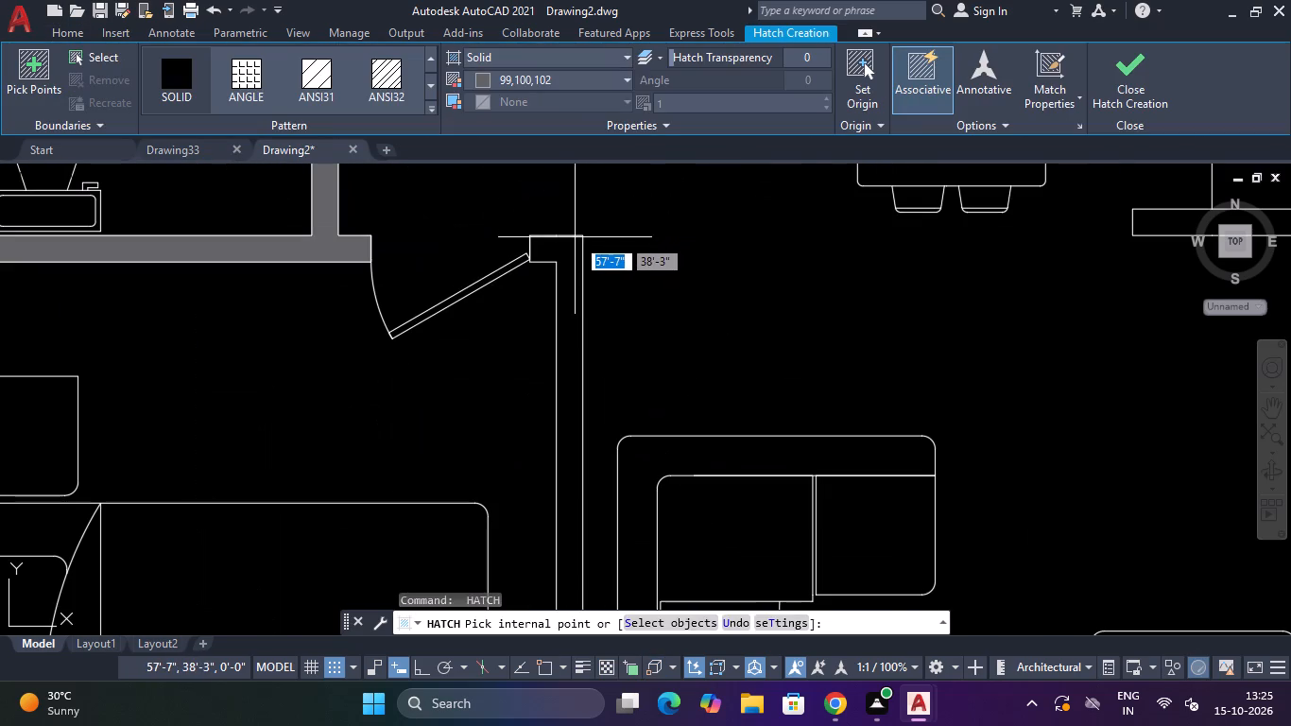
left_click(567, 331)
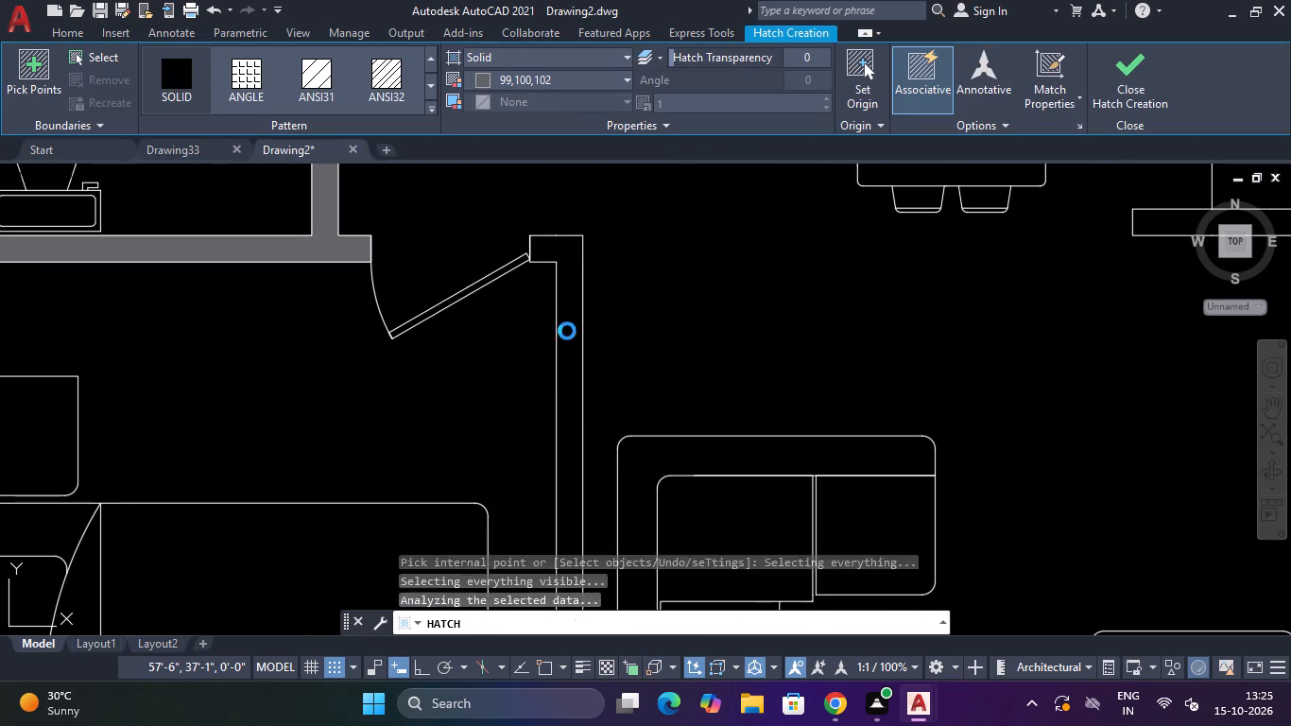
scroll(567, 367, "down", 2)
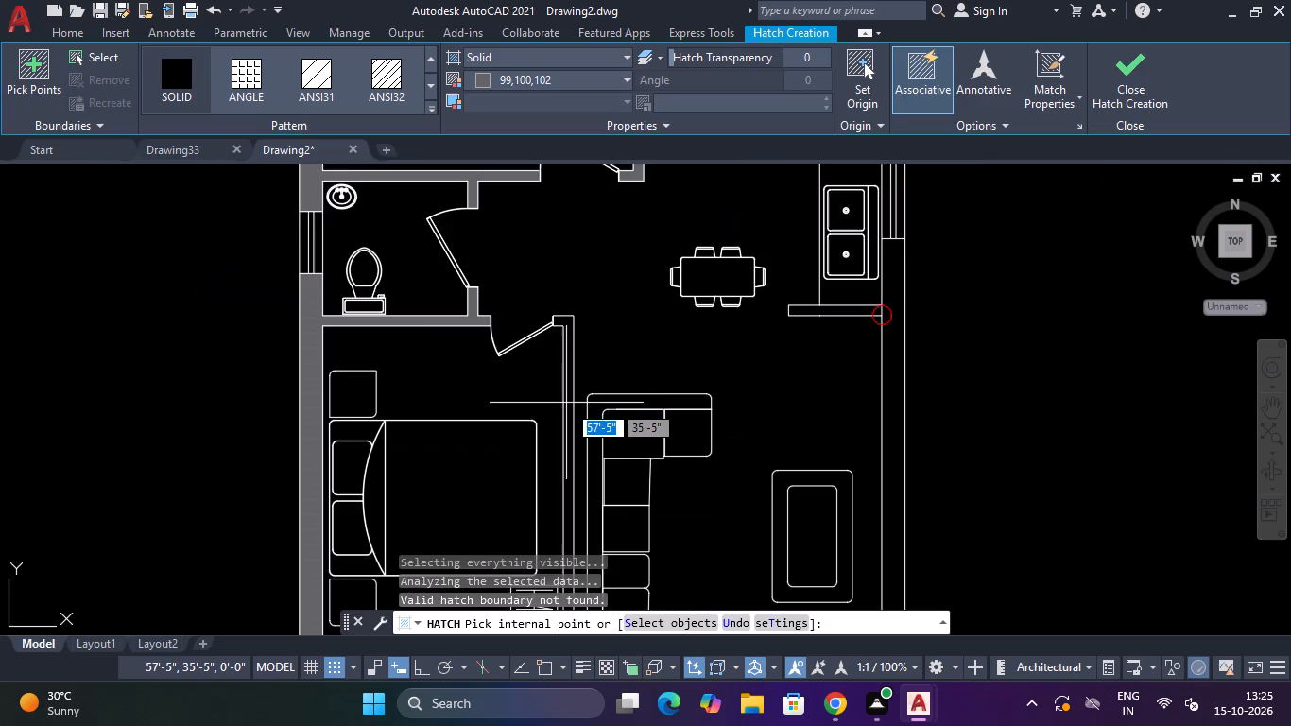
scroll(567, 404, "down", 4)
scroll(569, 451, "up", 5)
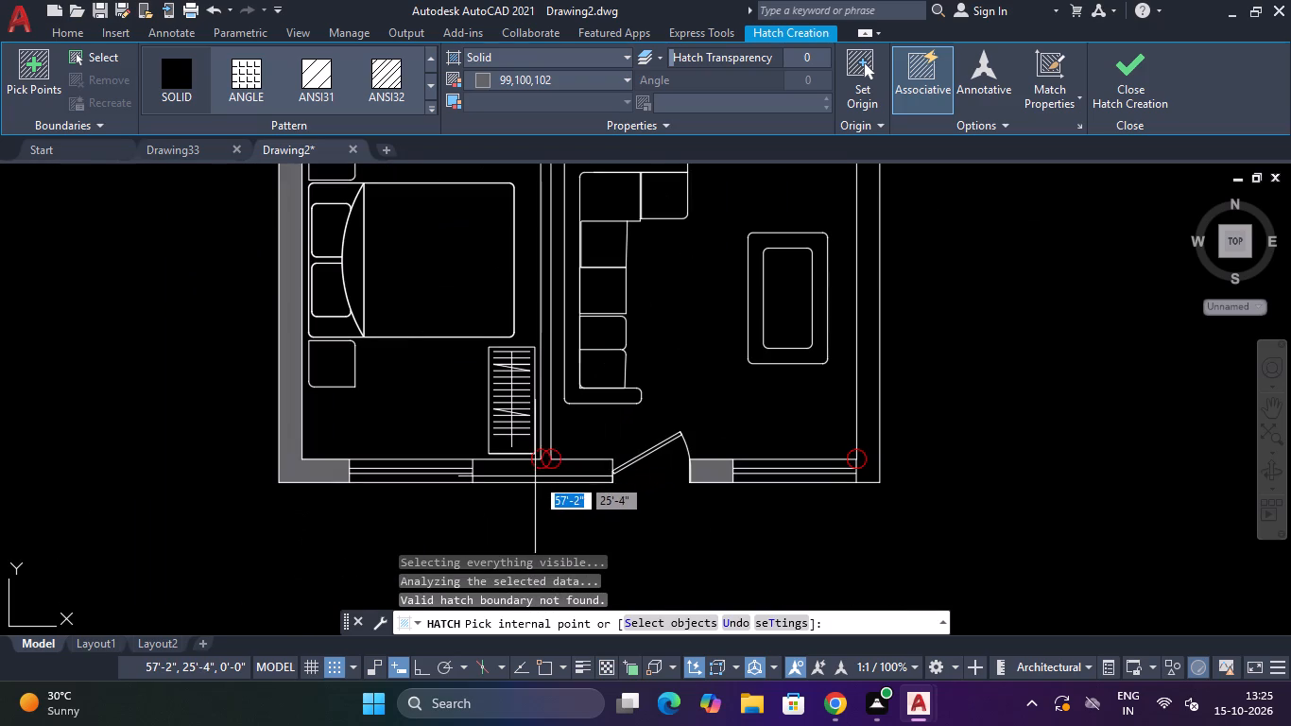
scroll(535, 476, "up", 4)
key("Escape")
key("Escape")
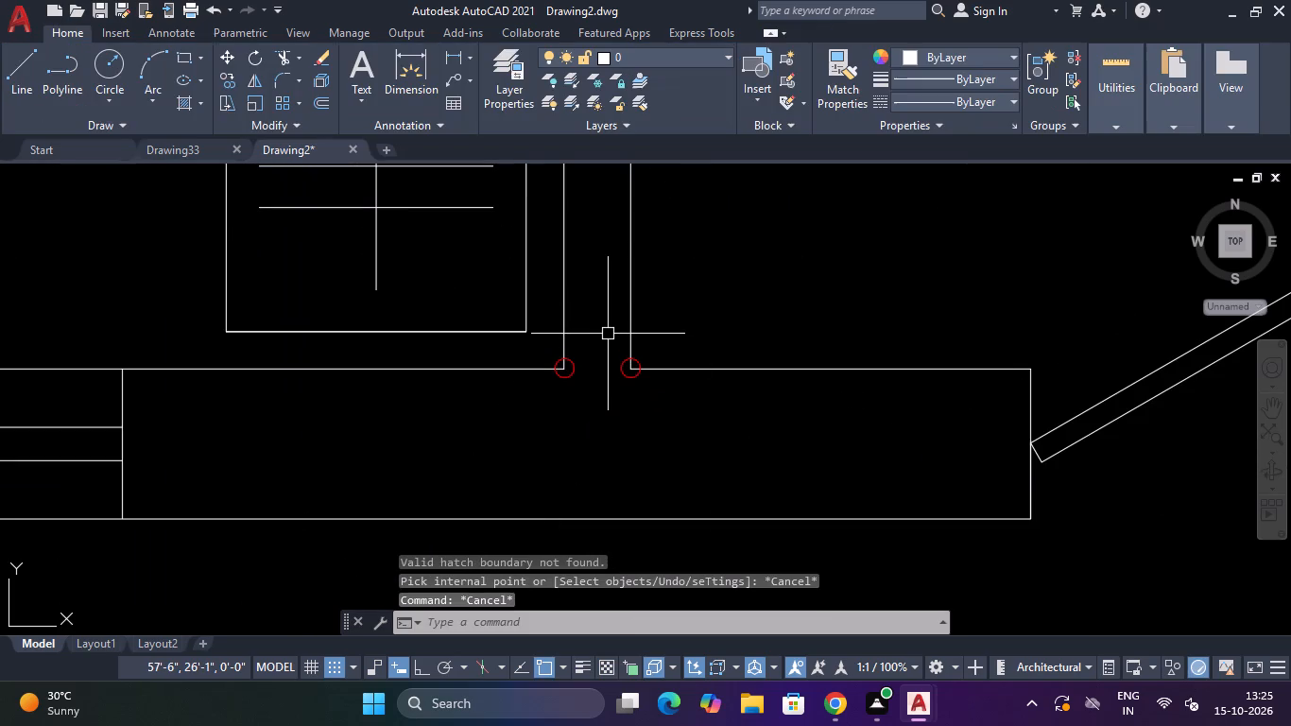
Extend both face lines of the bedroom–living room partition to the outer line of the south wall.
type("EX")
key("space")
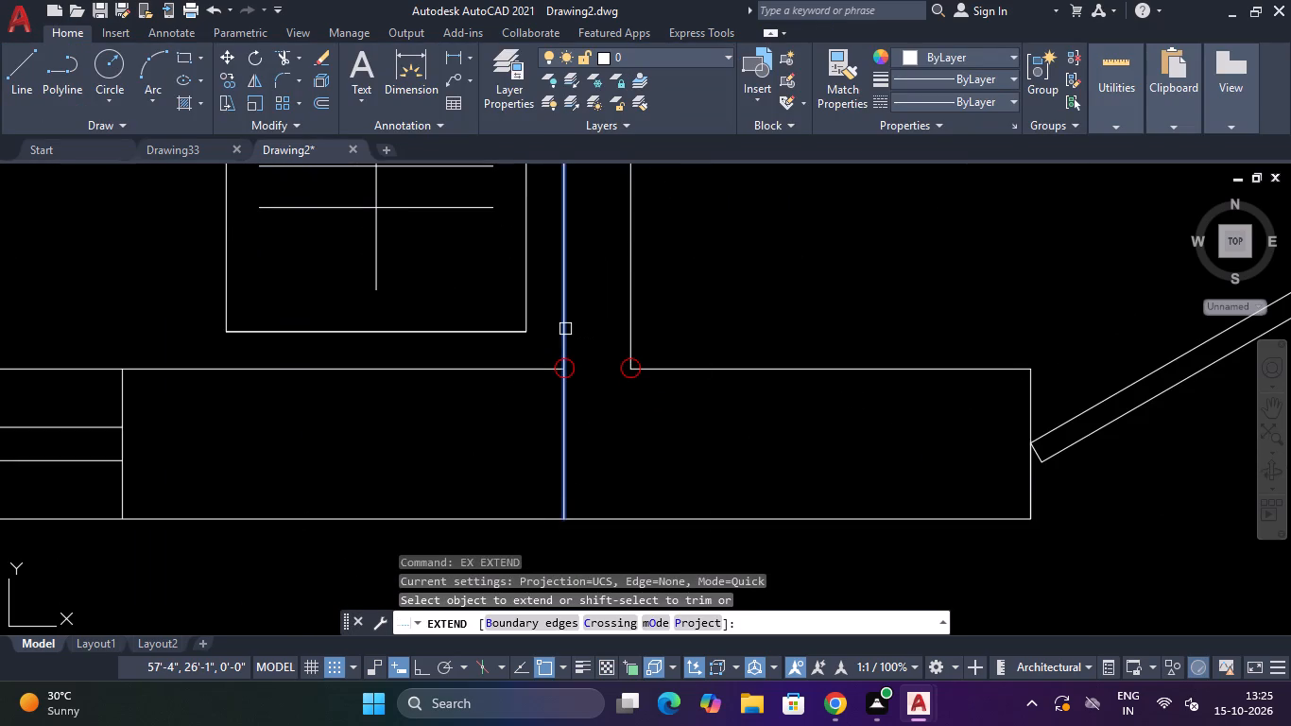
left_click(565, 329)
left_click(628, 328)
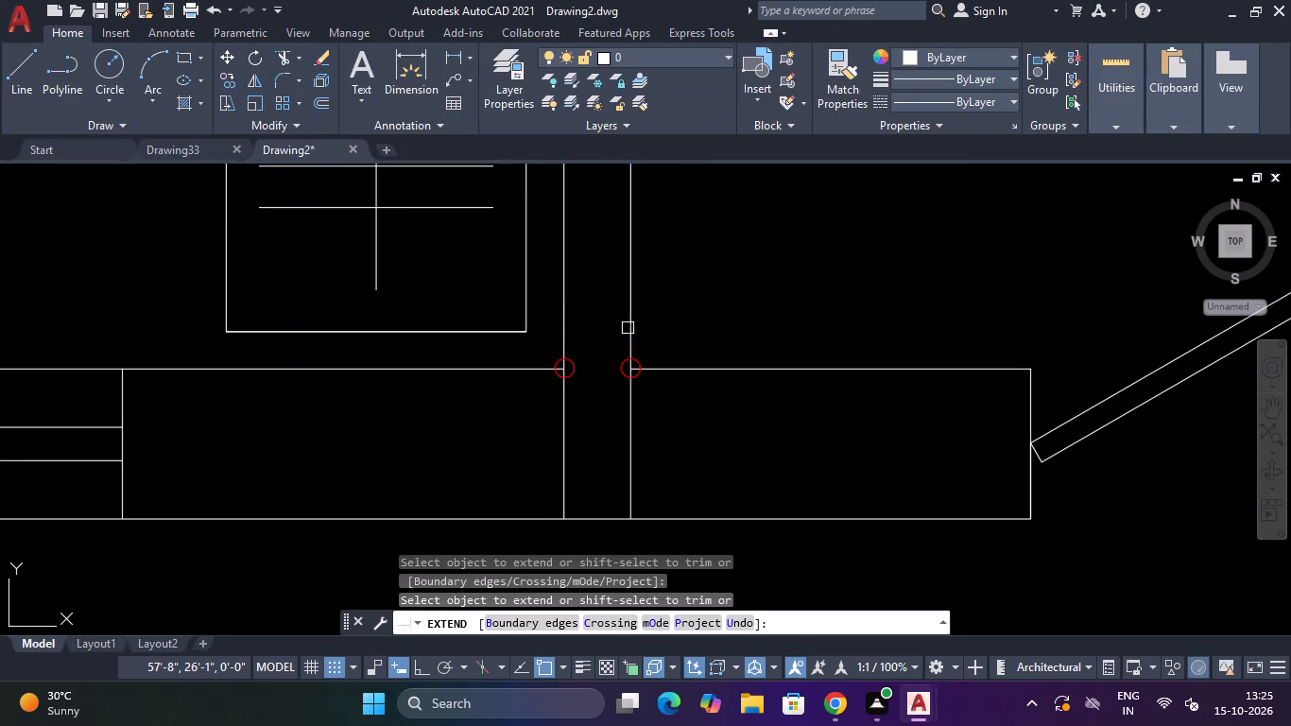
scroll(626, 328, "down", 4)
key("Escape")
Trim the two extended partition lines inside the south wall using a fence across both.
type("EX")
key("space")
scroll(619, 339, "up", 3)
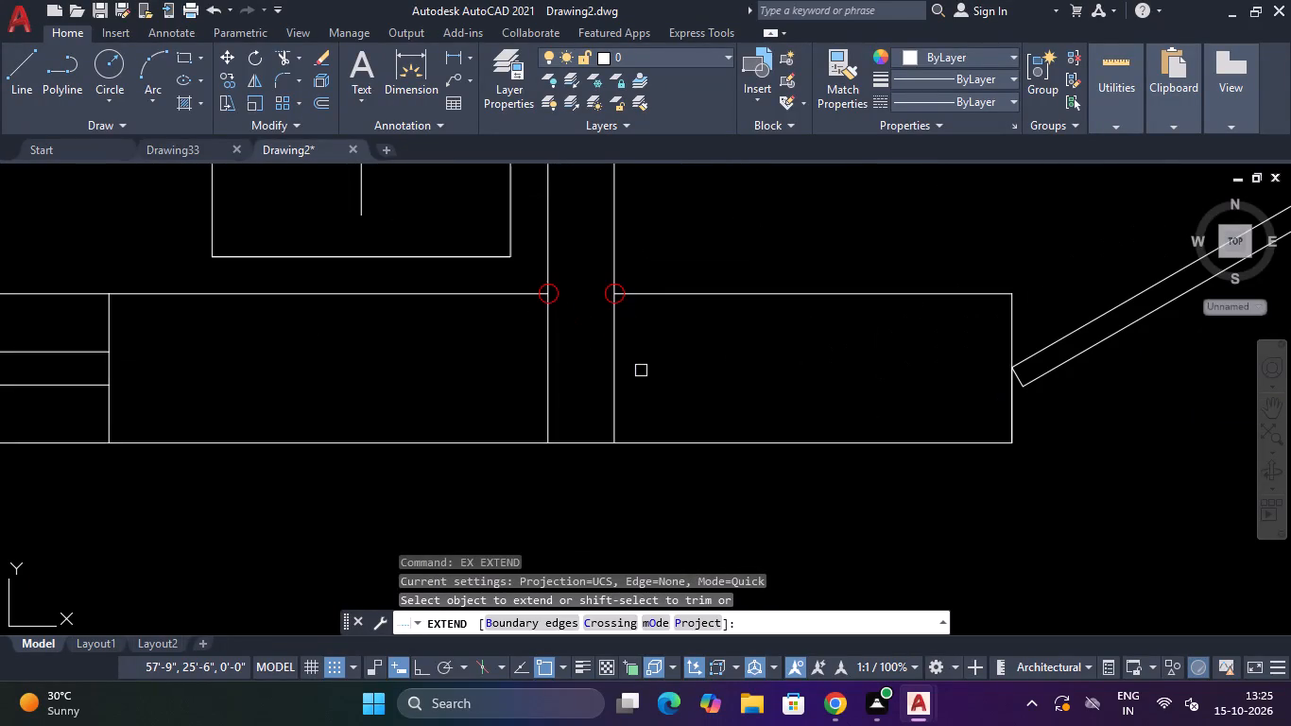
left_click(641, 371, "shift")
left_click(518, 356, "shift")
scroll(525, 355, "down", 7)
scroll(559, 276, "up", 2)
key("Escape")
key("Escape")
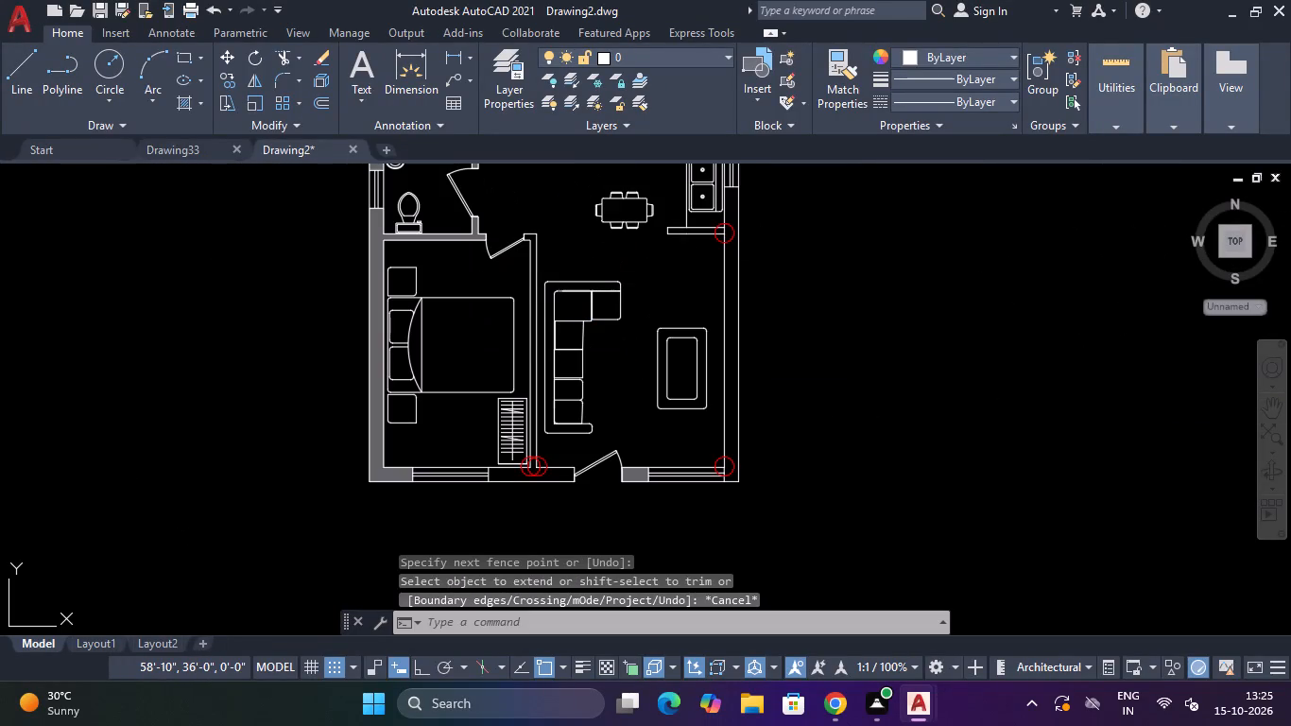
Hatch the bedroom–living room partition and its adjoining south wall section in solid grey 99,100,102.
type("H")
key("space")
scroll(534, 278, "up", 3)
left_click(533, 276)
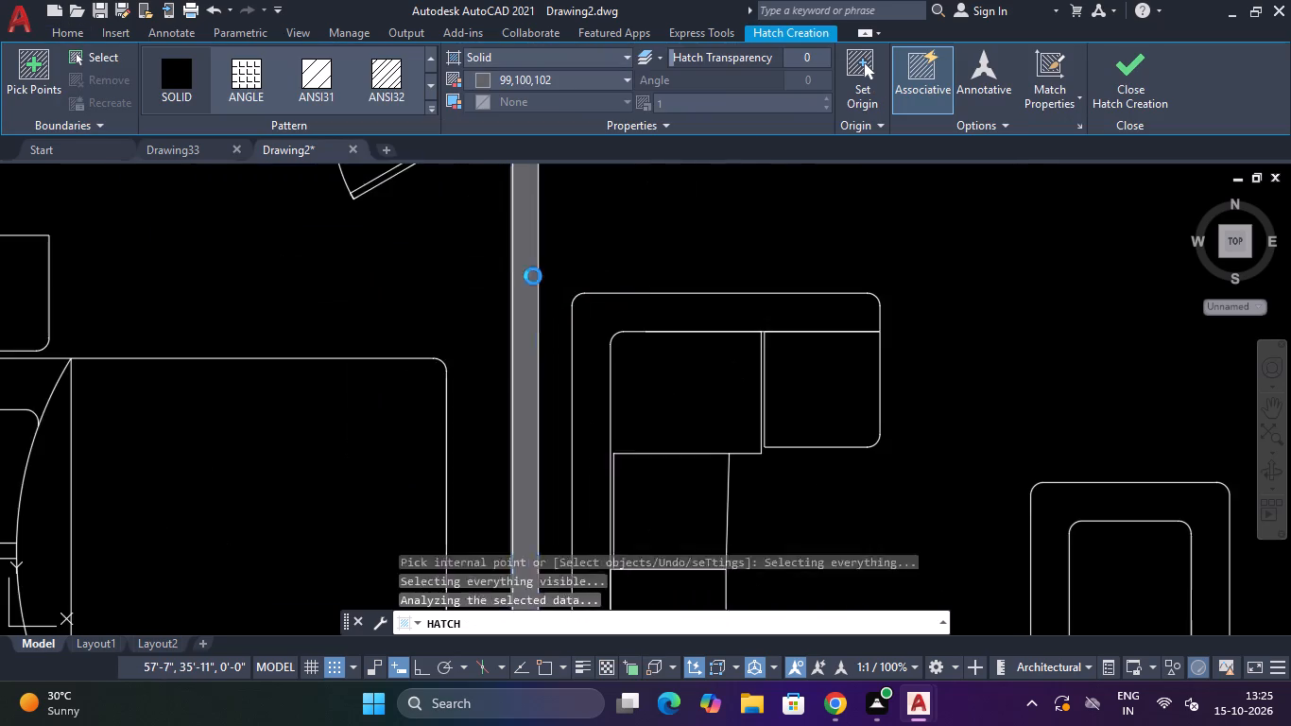
scroll(533, 276, "down", 4)
key("Escape")
Fill the east exterior wall from the kitchen window down to the south corner with the solid grey hatch.
key("space")
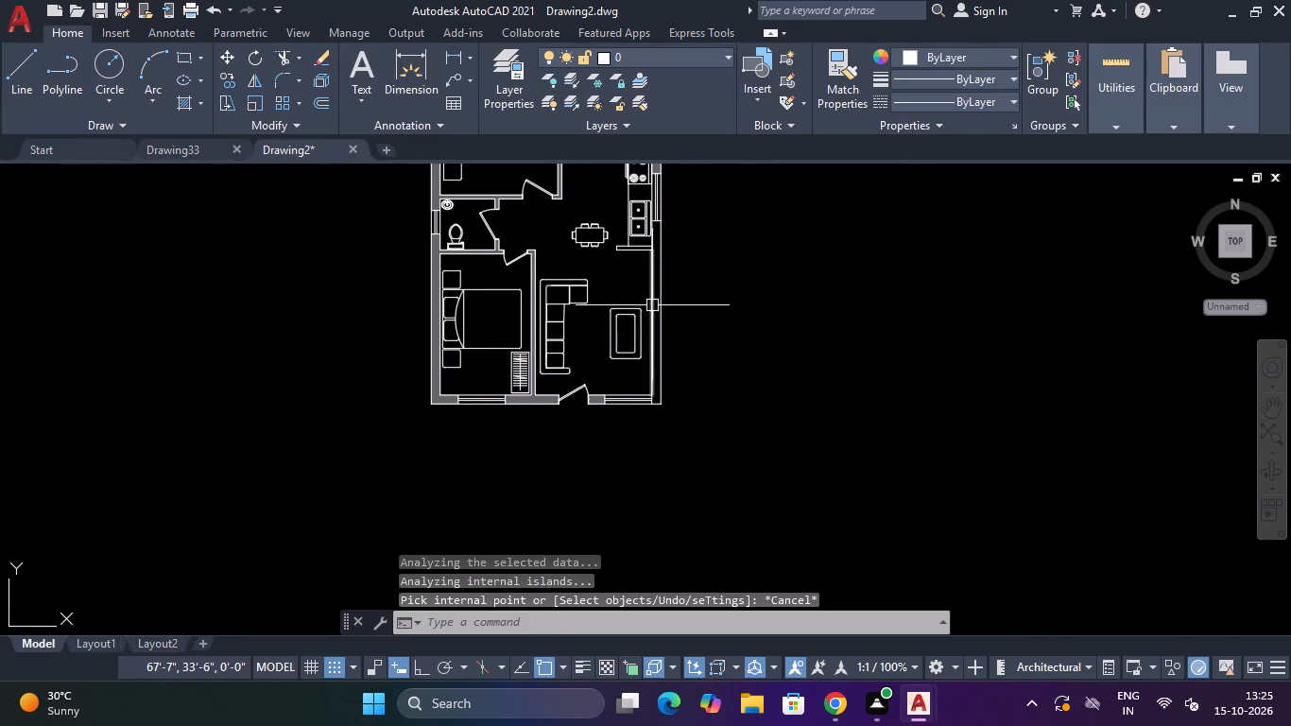
scroll(657, 285, "up", 2)
left_click(657, 285)
scroll(657, 285, "down", 4)
key("Escape")
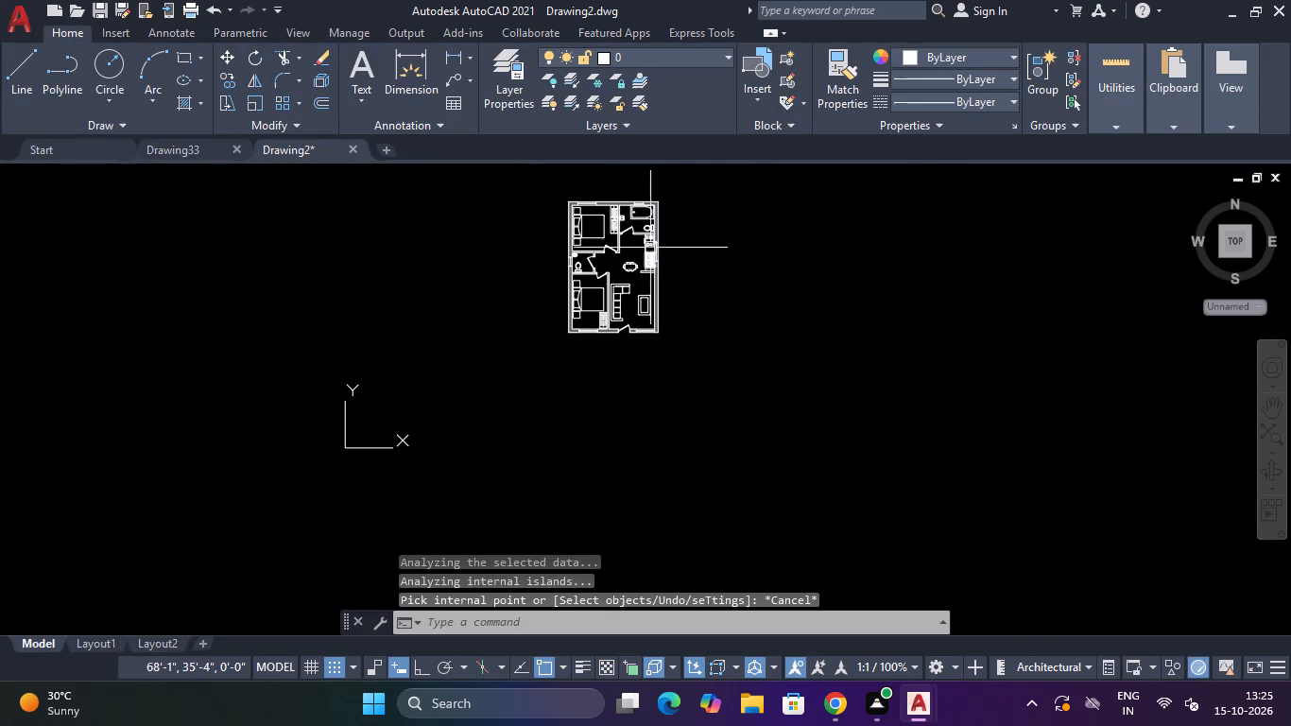
Hatch the short stub wall at the end of the kitchen counter in solid grey 99,100,102.
scroll(650, 248, "up", 4)
scroll(654, 377, "up", 4)
key("space")
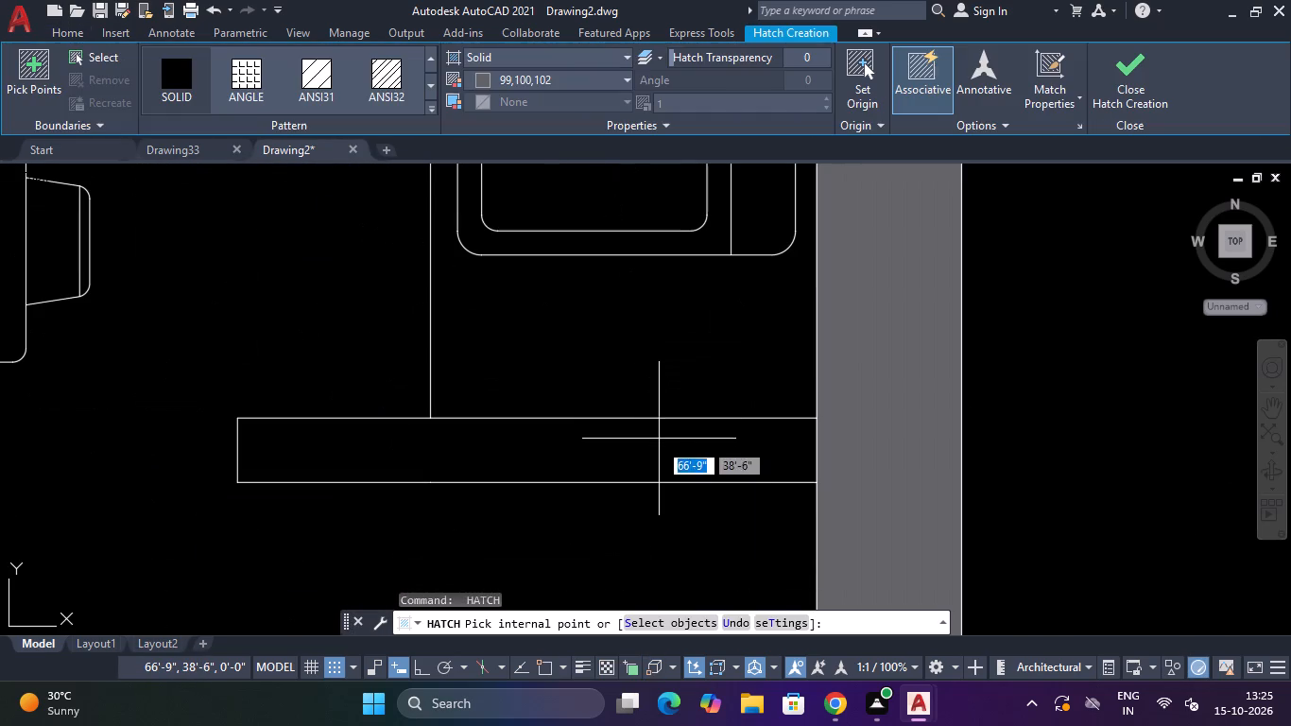
left_click(658, 443)
key("Escape")
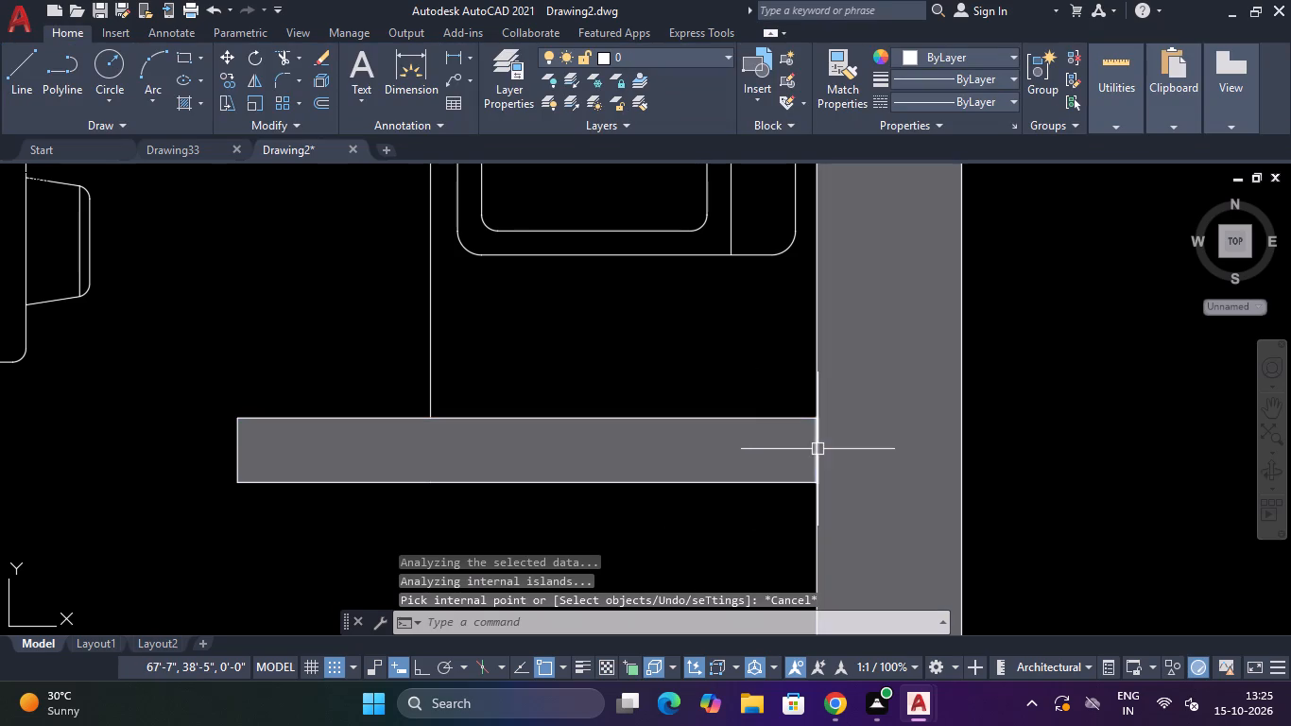
Delete the short line separating the kitchen stub wall from the east exterior wall.
left_click(818, 449)
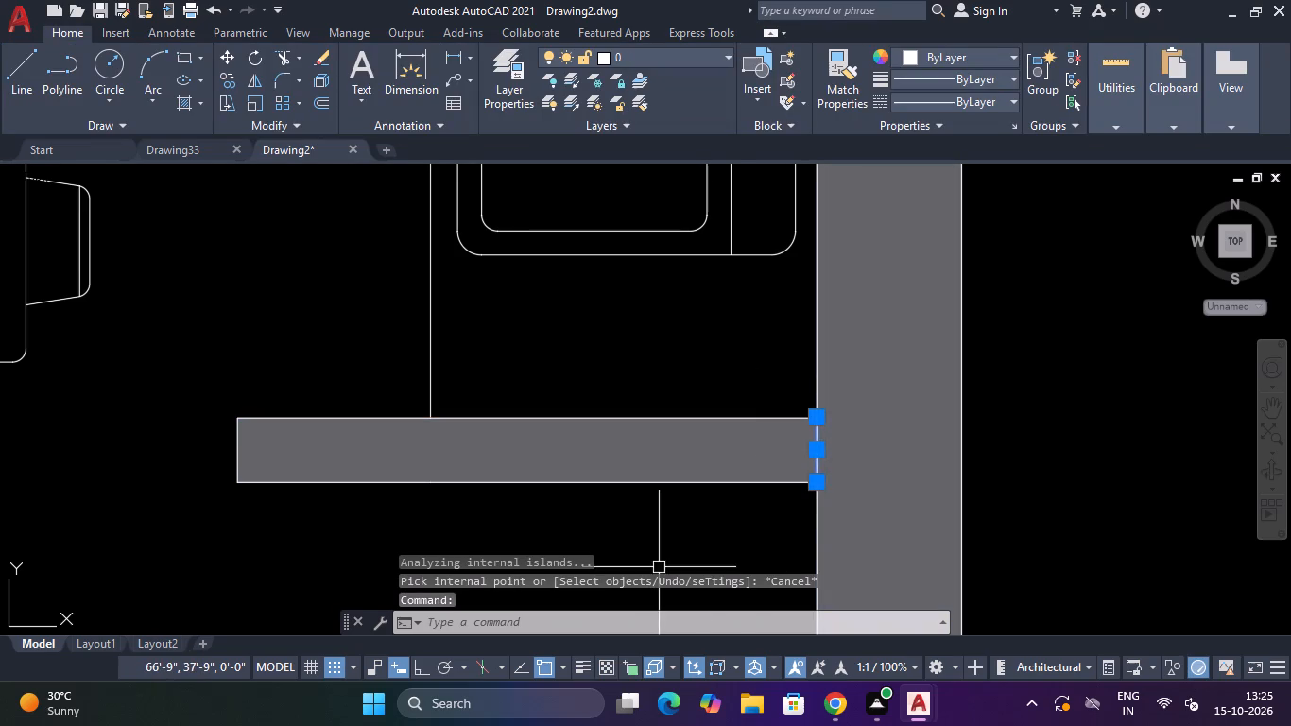
key("Delete")
scroll(775, 454, "down", 3)
scroll(879, 368, "down", 2)
scroll(821, 287, "down", 2)
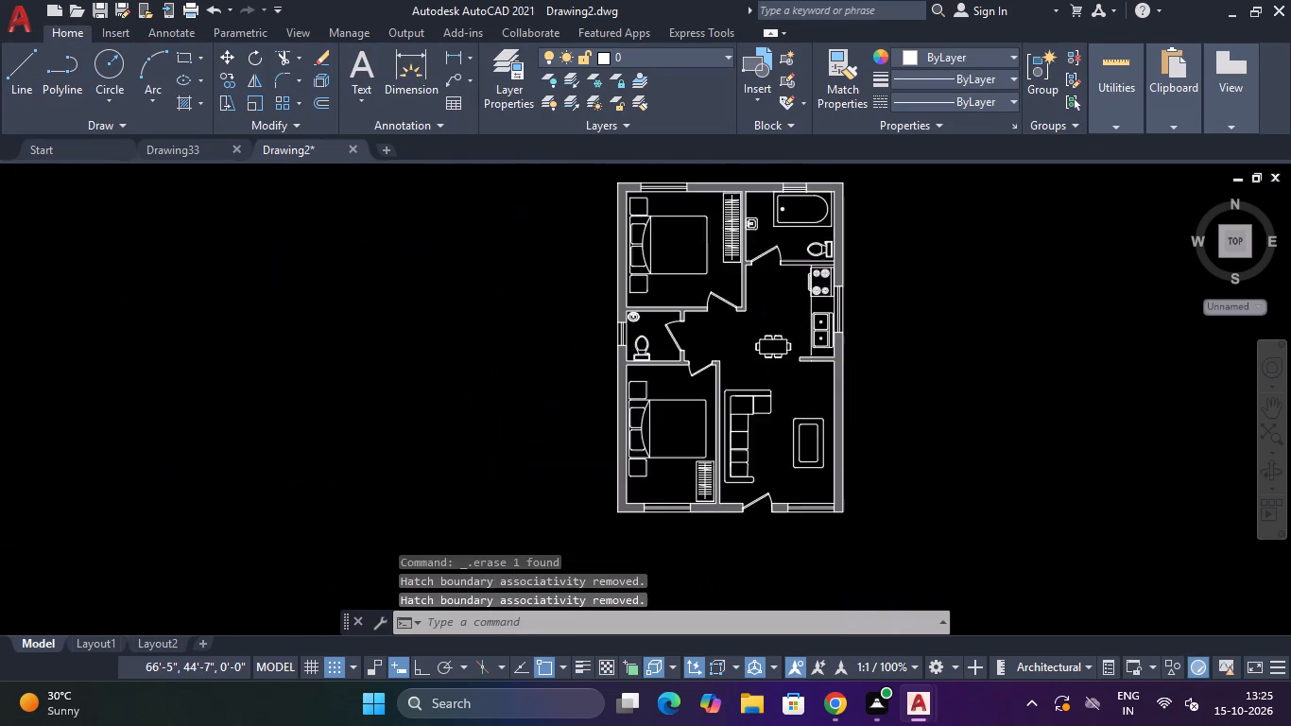
Move the bathroom window so that its jamb ends meet the outer face of the north wall.
scroll(805, 210, "up", 4)
left_click(688, 267)
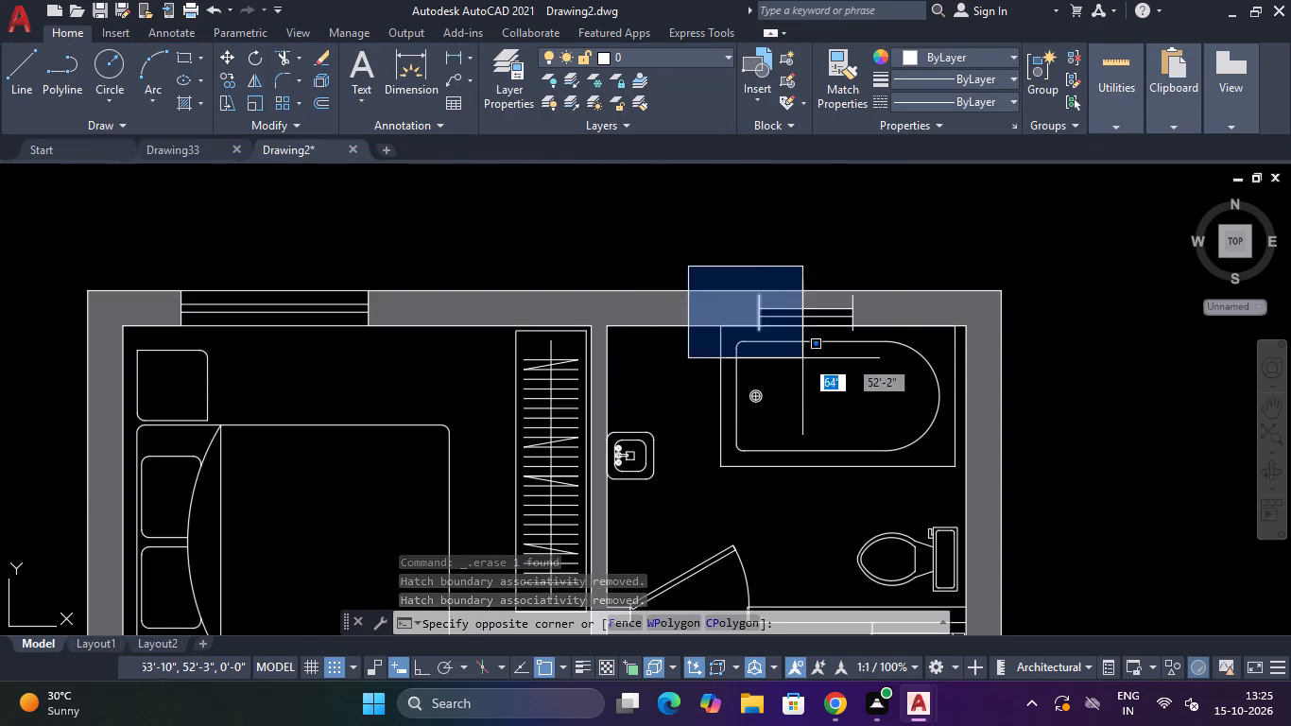
left_click(890, 345)
type("M")
key("space")
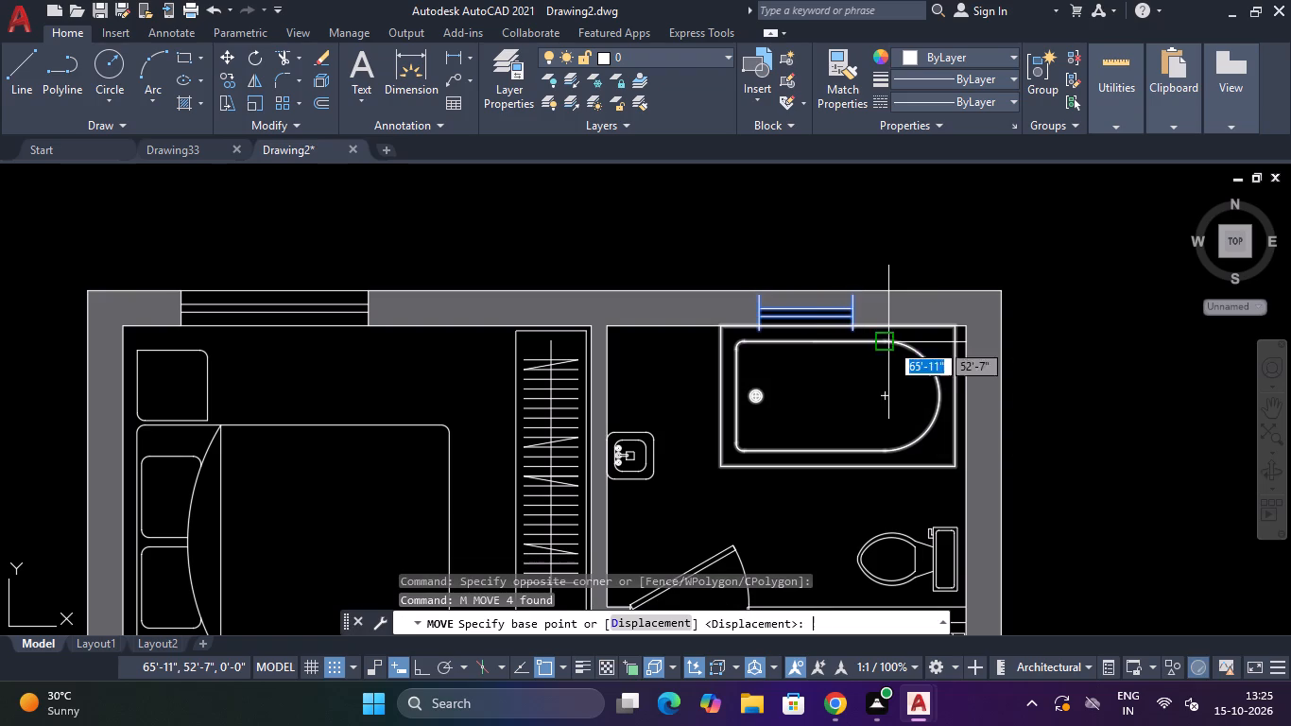
scroll(749, 293, "up", 3)
left_click(783, 293)
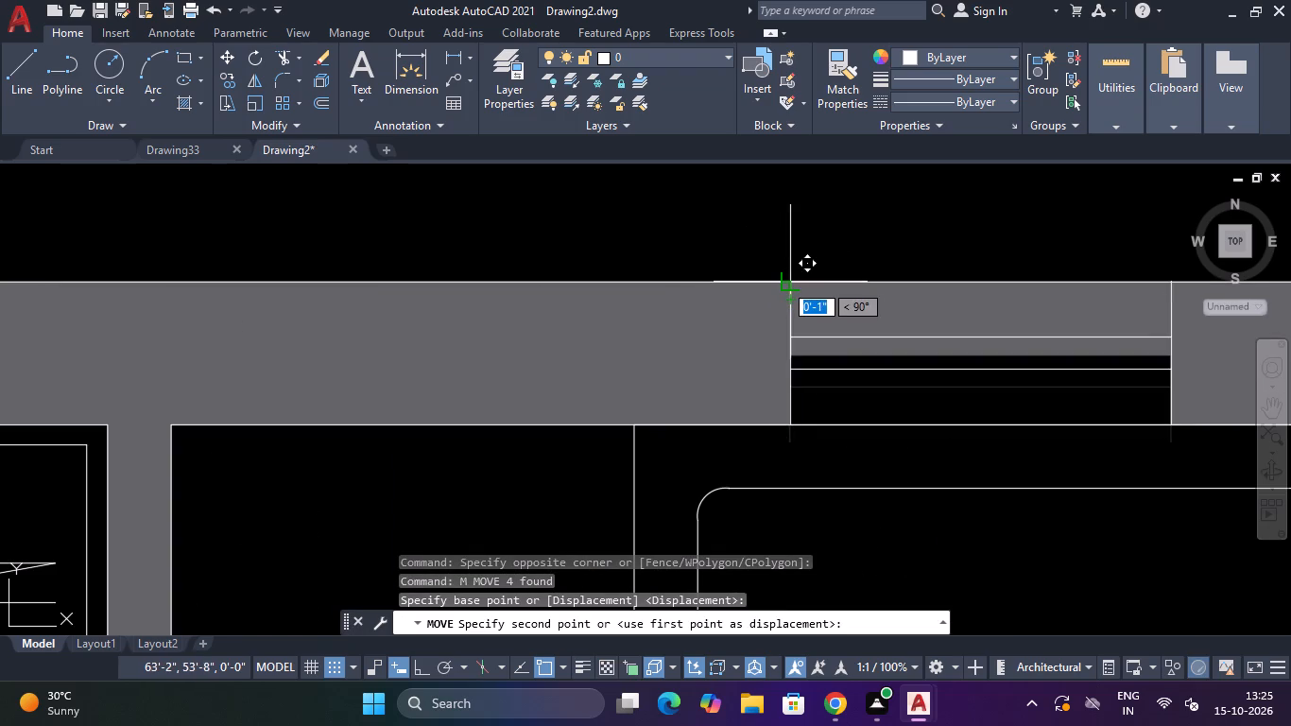
left_click(783, 283)
key("Escape")
Delete the old solid hatch of the bathroom walls that overlaps the moved window.
left_click(898, 309)
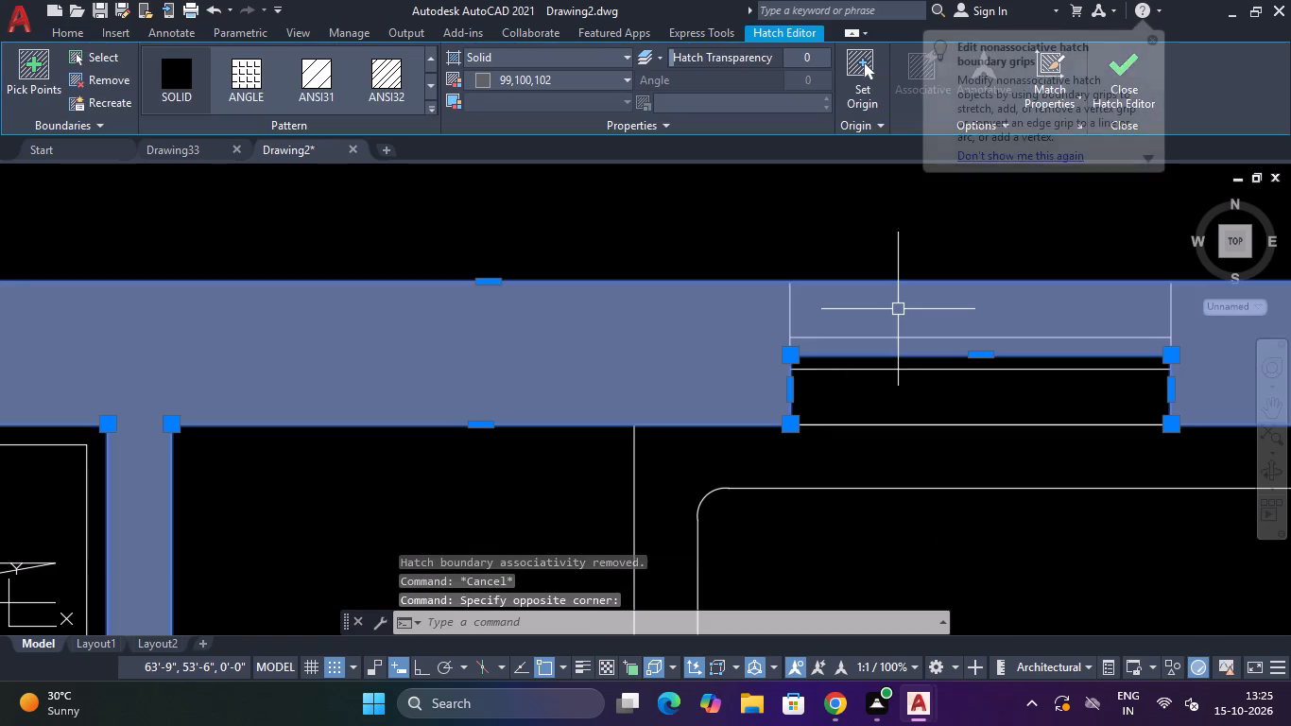
key("Delete")
scroll(898, 309, "down", 3)
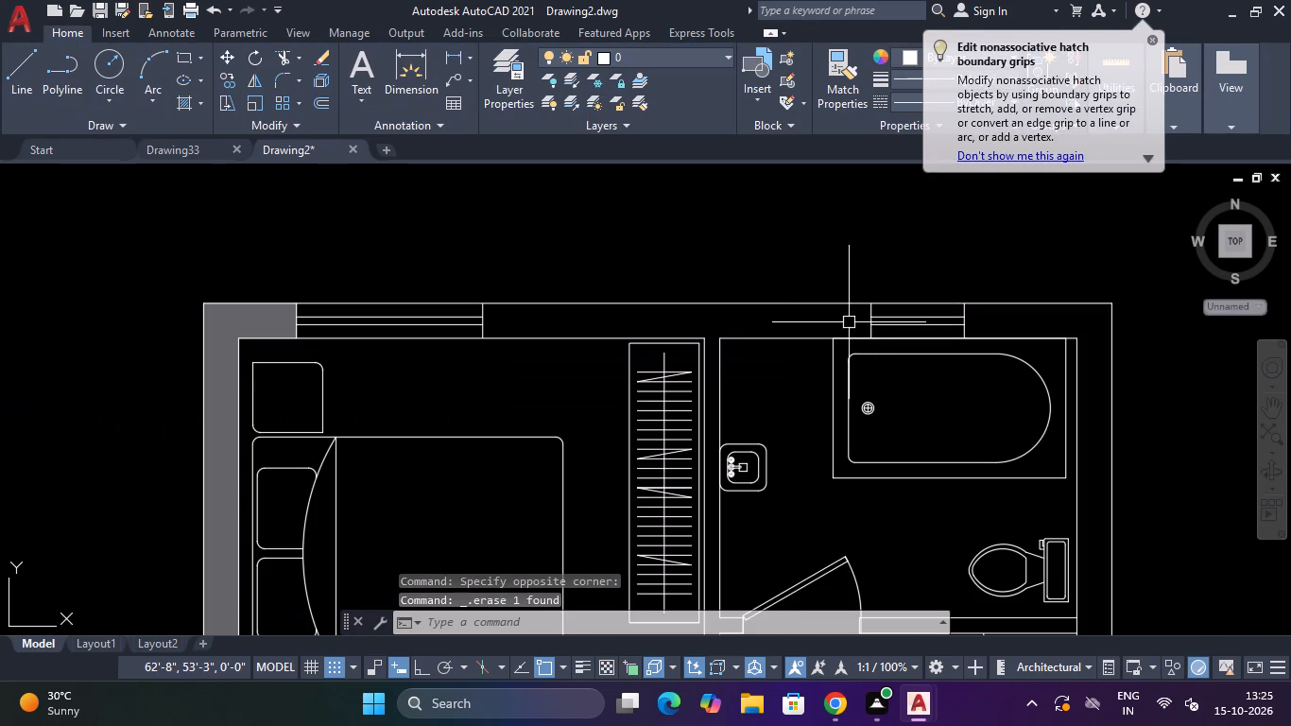
key("space")
key("Escape")
key("Escape")
Rehatch the north wall with the bedroom–bathroom partition, and the northeast corner wall, in solid grey 99,100,102.
type("H")
key("space")
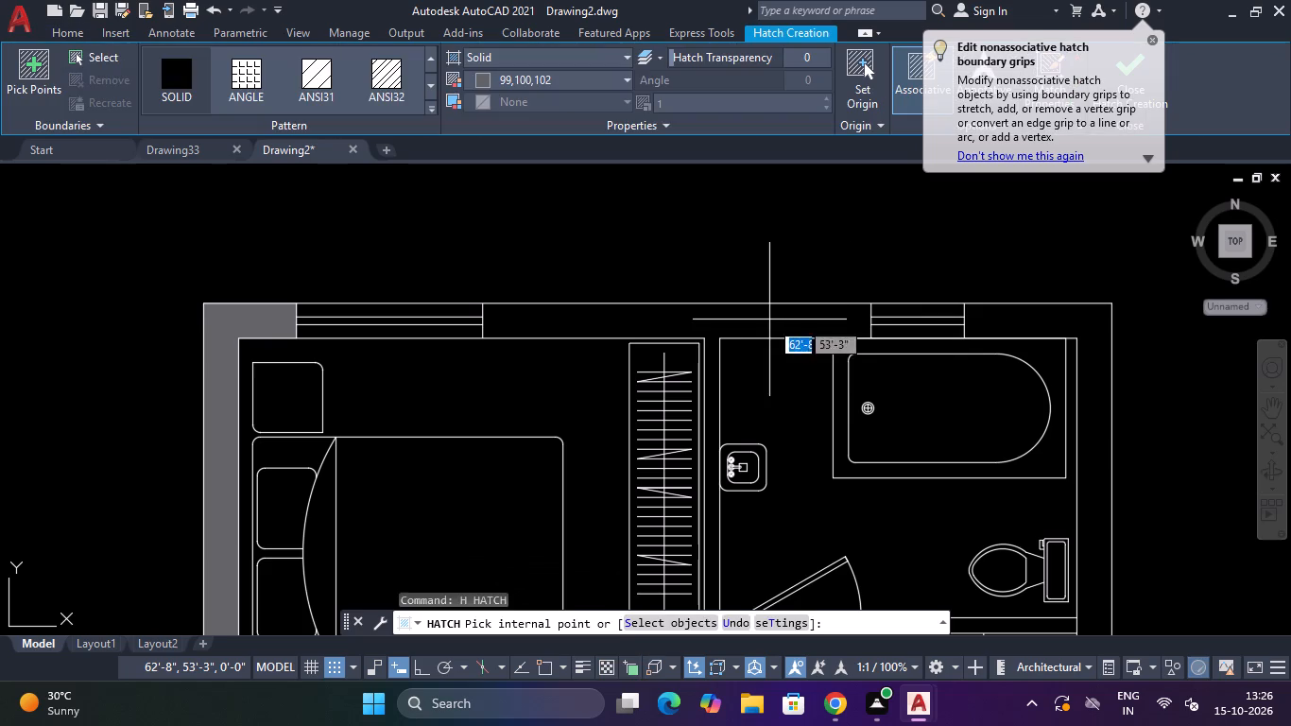
left_click(645, 309)
scroll(646, 309, "down", 2)
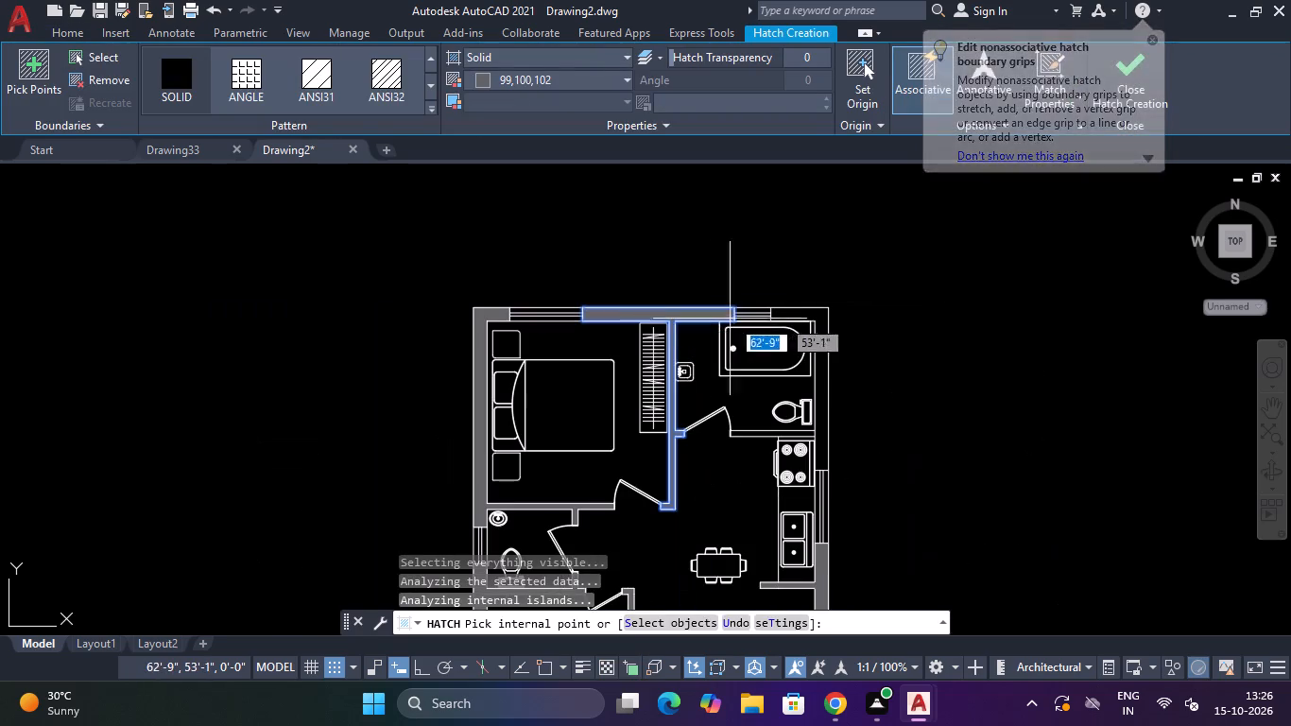
key("Escape")
key("space")
left_click(825, 312)
scroll(824, 311, "down", 4)
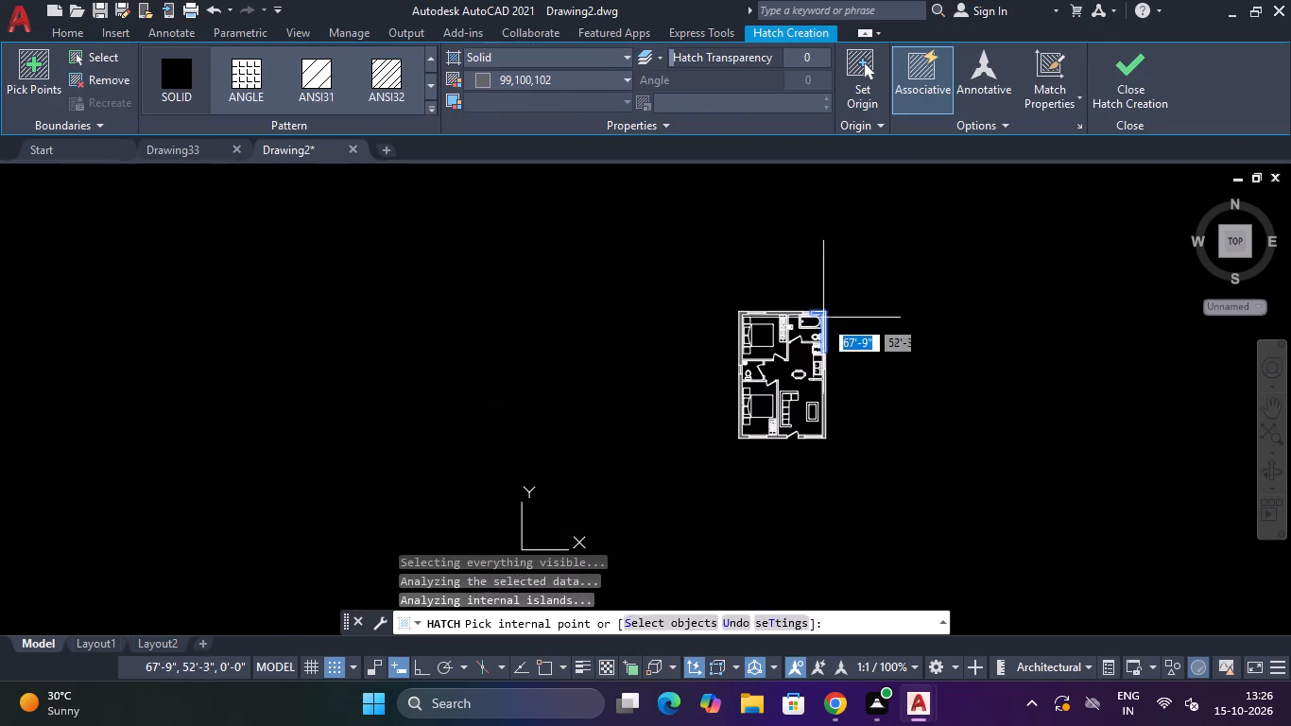
key("Escape")
Examine the whole floor plan, including the bedrooms, bathroom and living room, for missing wall fills or misplaced elements.
scroll(789, 382, "up", 4)
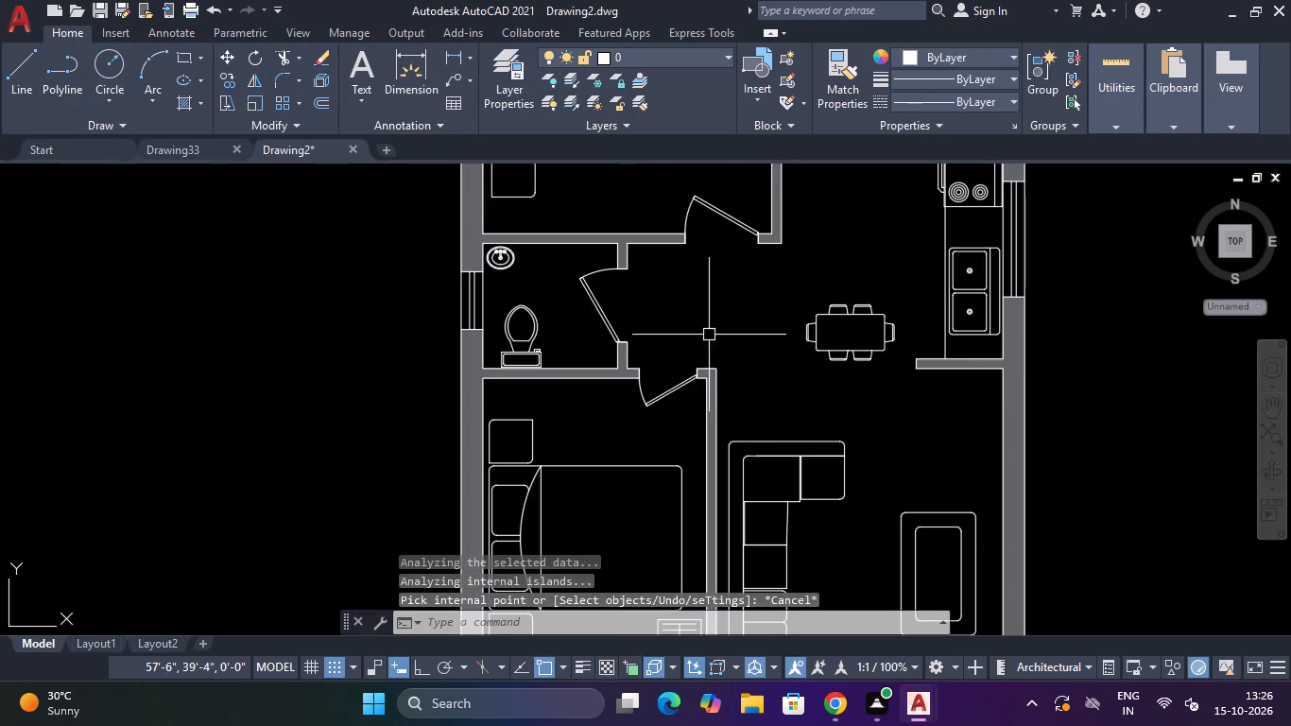
scroll(700, 335, "down", 3)
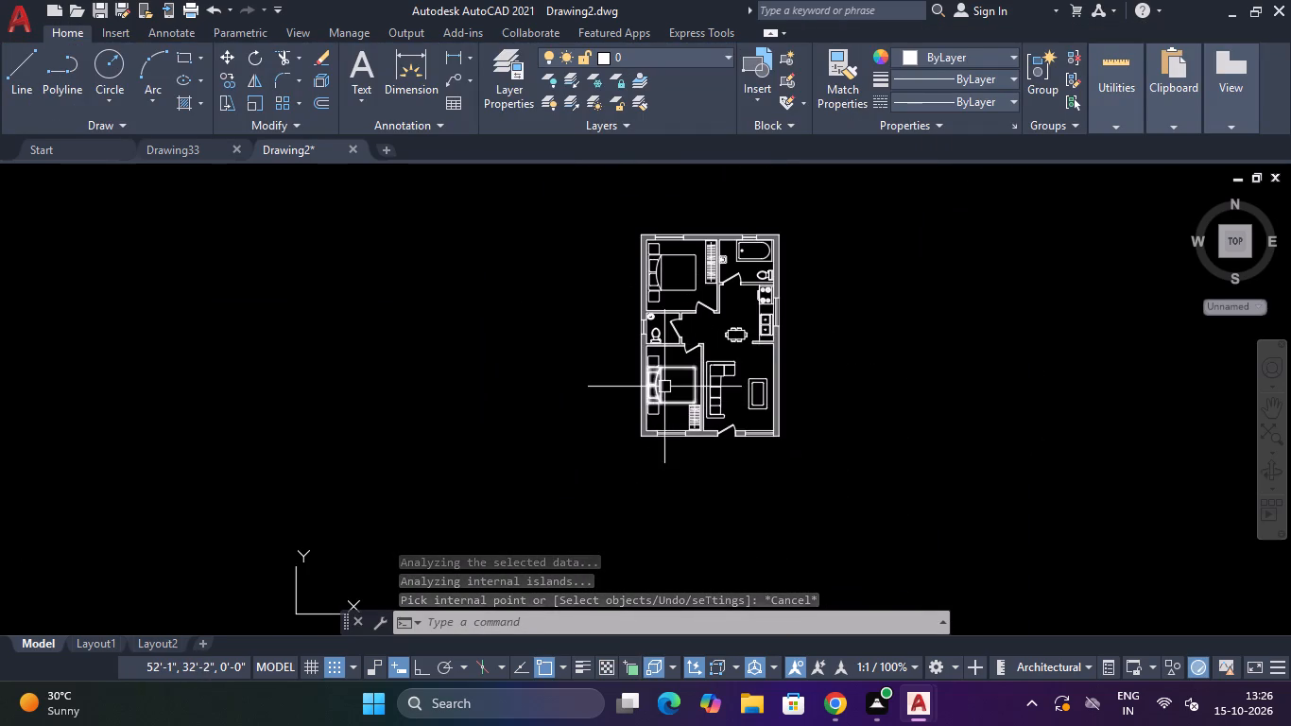
scroll(669, 386, "up", 3)
scroll(669, 386, "down", 4)
scroll(669, 386, "up", 3)
key("Escape")
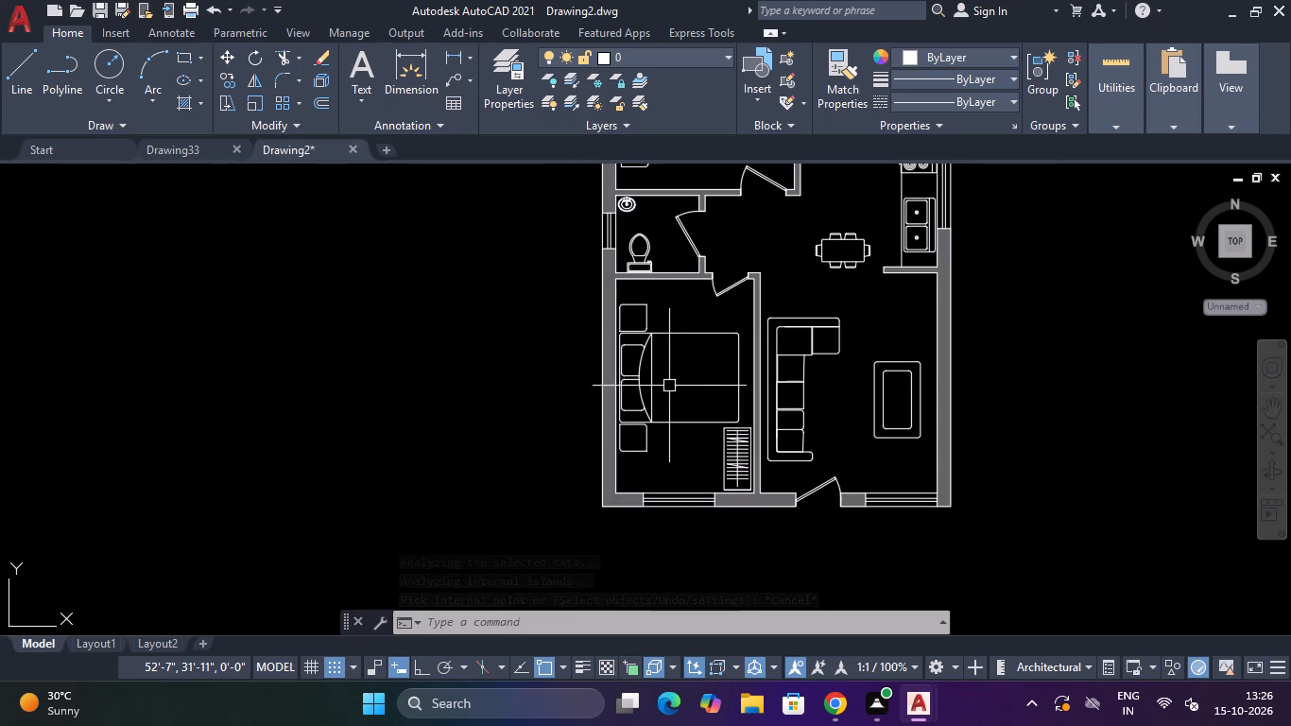
key("Escape")
key("Escape")
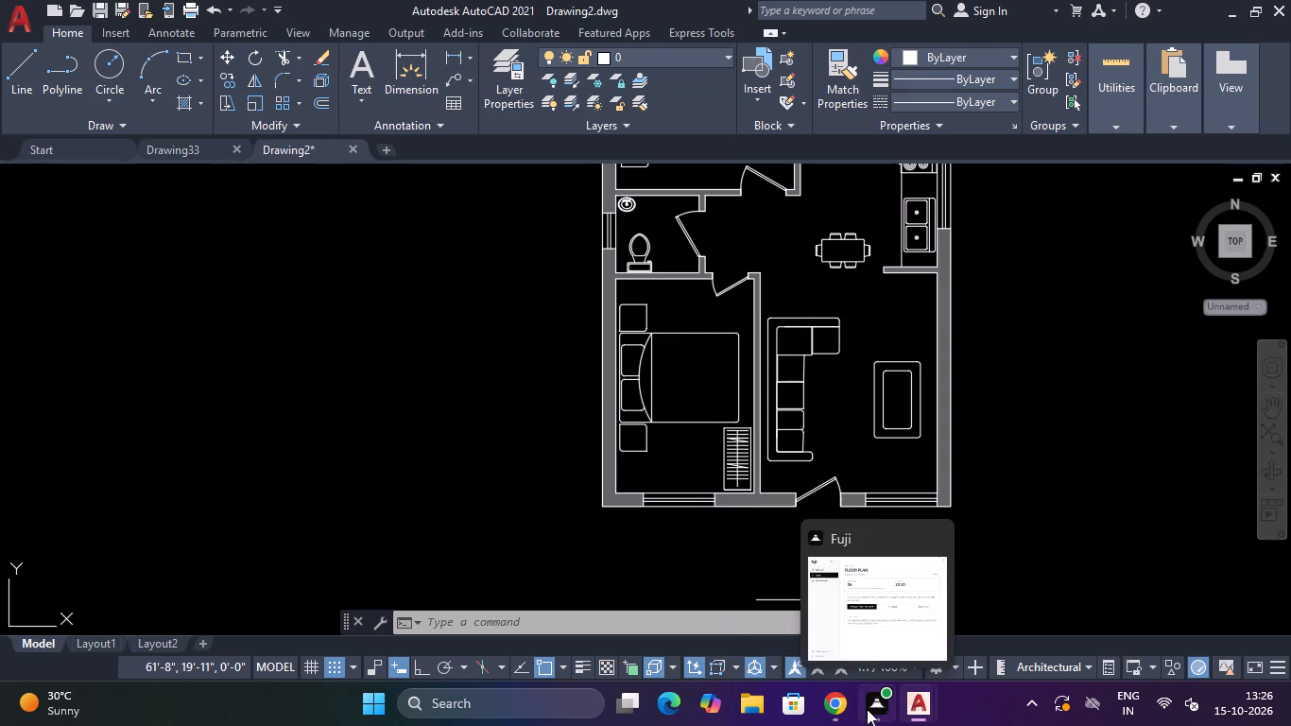
scroll(842, 286, "down", 4)
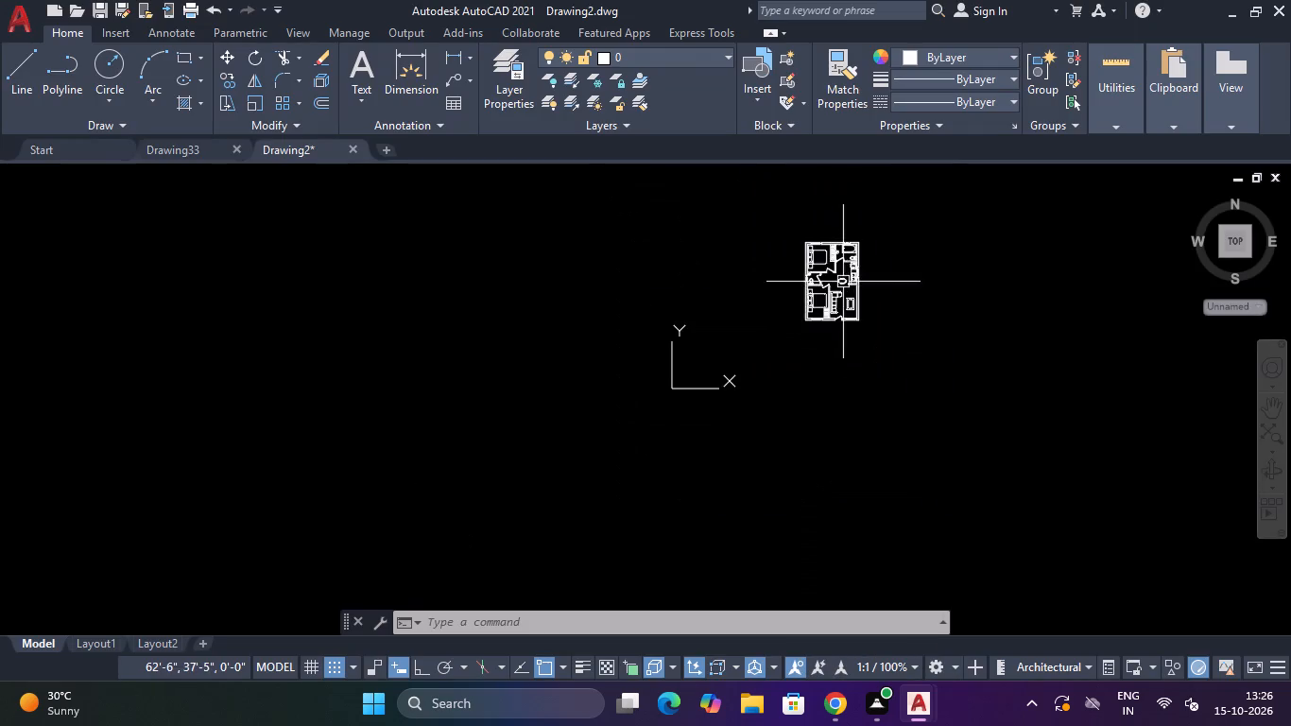
scroll(845, 264, "up", 3)
scroll(834, 242, "down", 3)
scroll(824, 208, "up", 4)
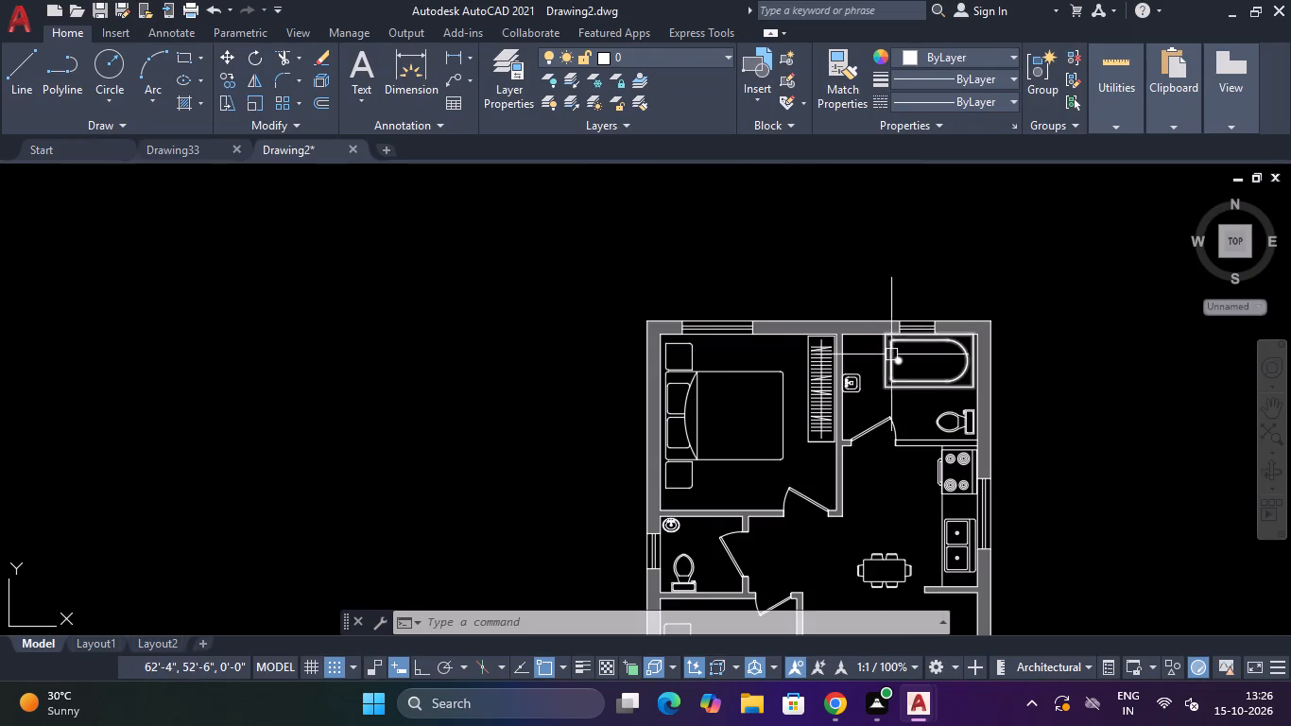
scroll(901, 371, "up", 3)
scroll(869, 388, "down", 1)
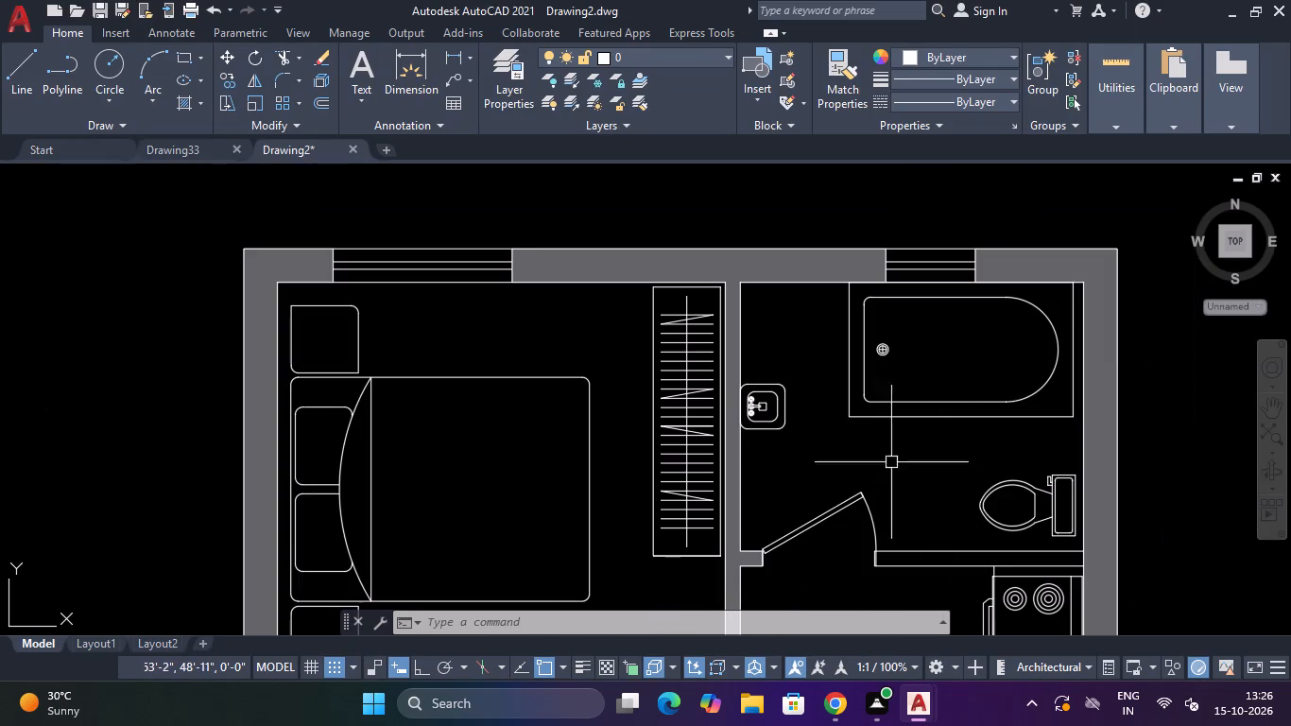
double_click(1051, 512)
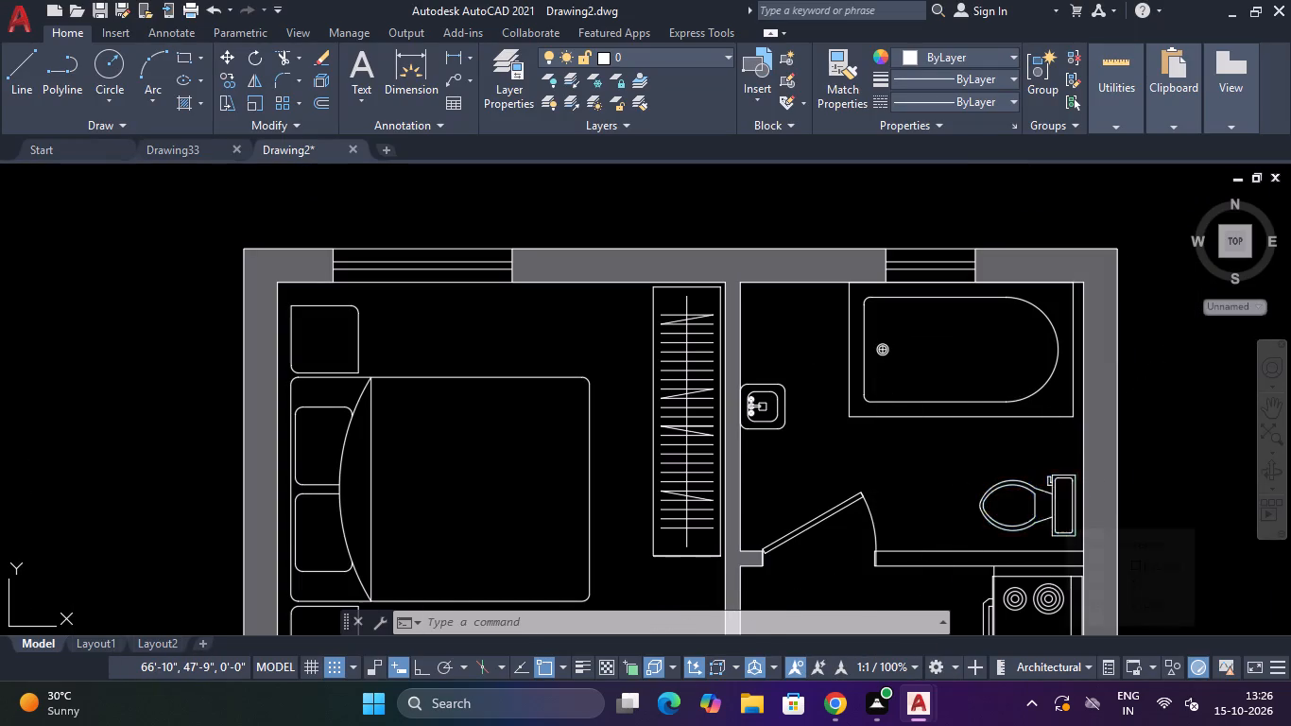
Open the Toilet - top block for editing and trim the tank outline segment where the flush handle joins it.
left_click(626, 472)
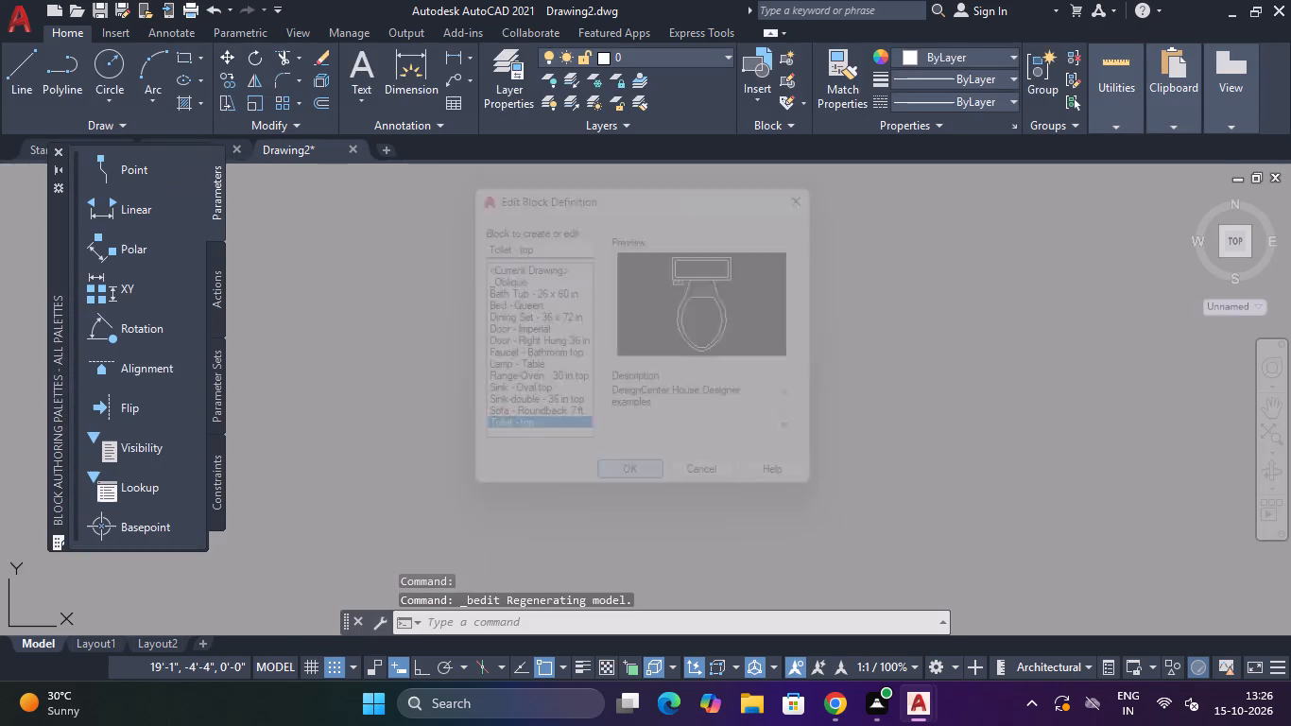
type("TR")
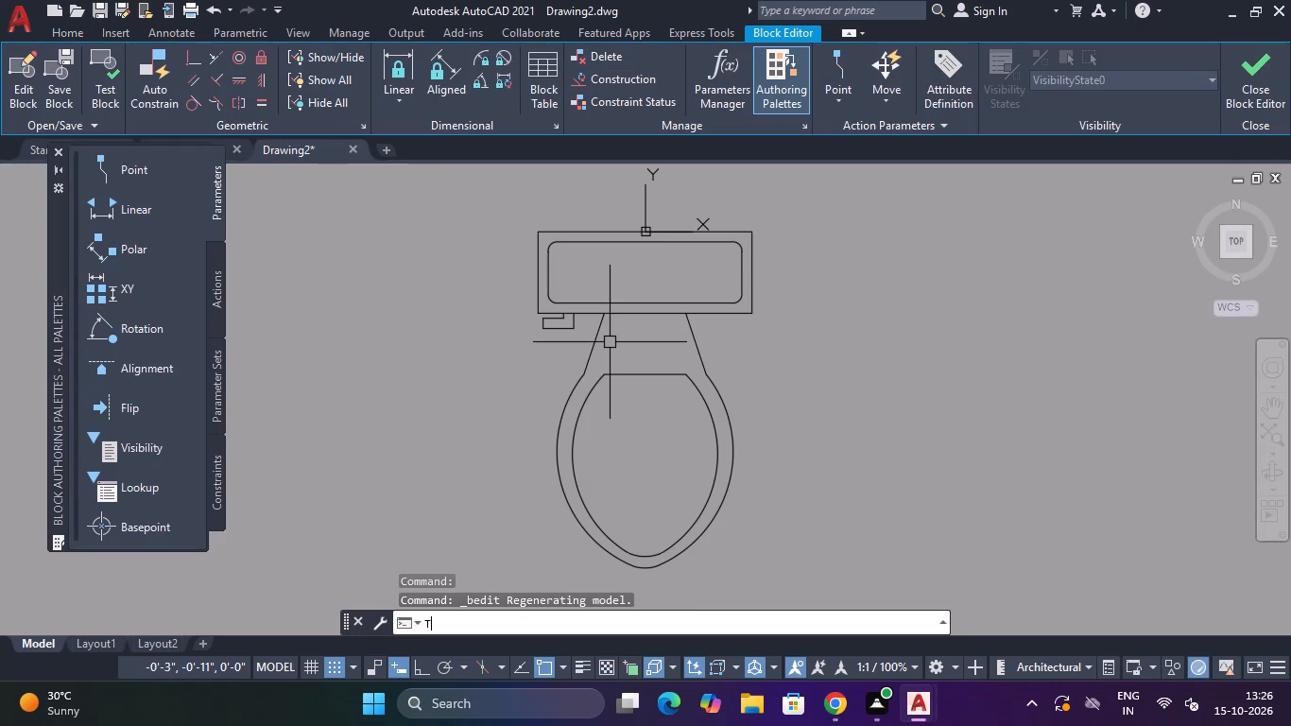
key("space")
scroll(563, 307, "up", 4)
left_click(581, 311)
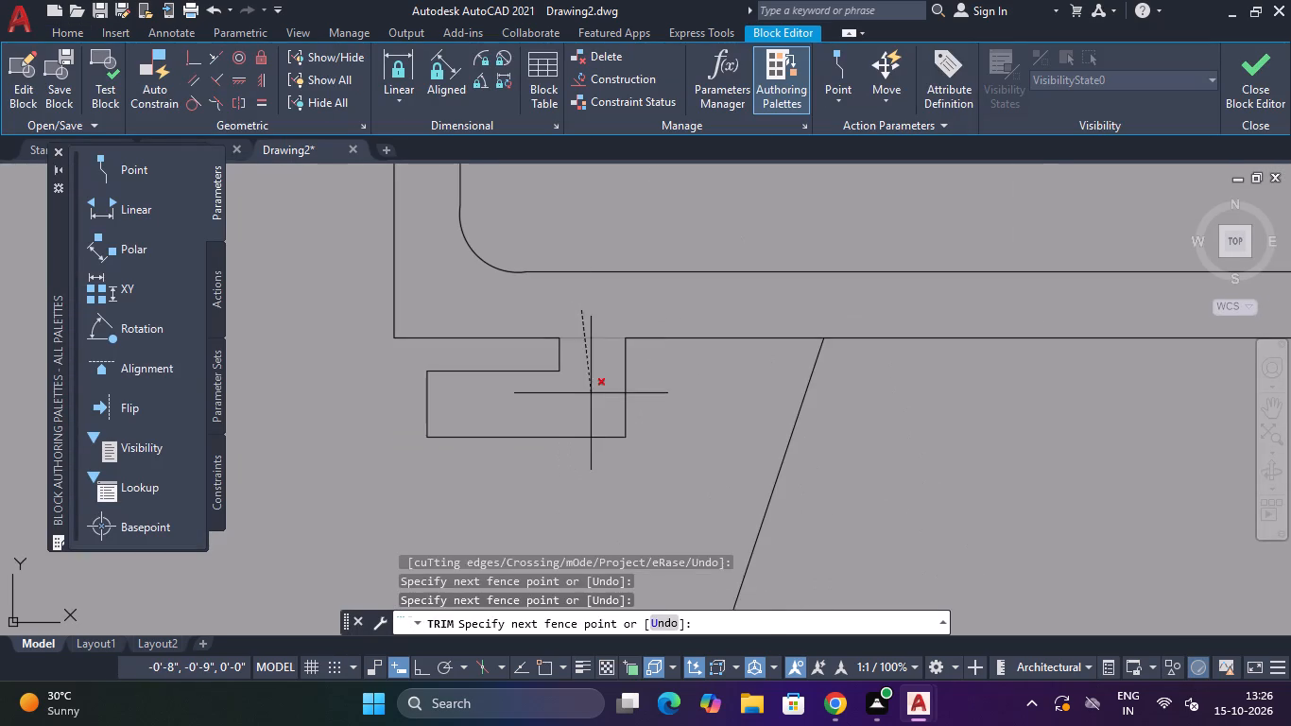
left_click(591, 393)
scroll(591, 394, "down", 3)
key("Escape")
Fillet the four outer corners of the toilet tank with a 2" radius.
type("F")
key("space")
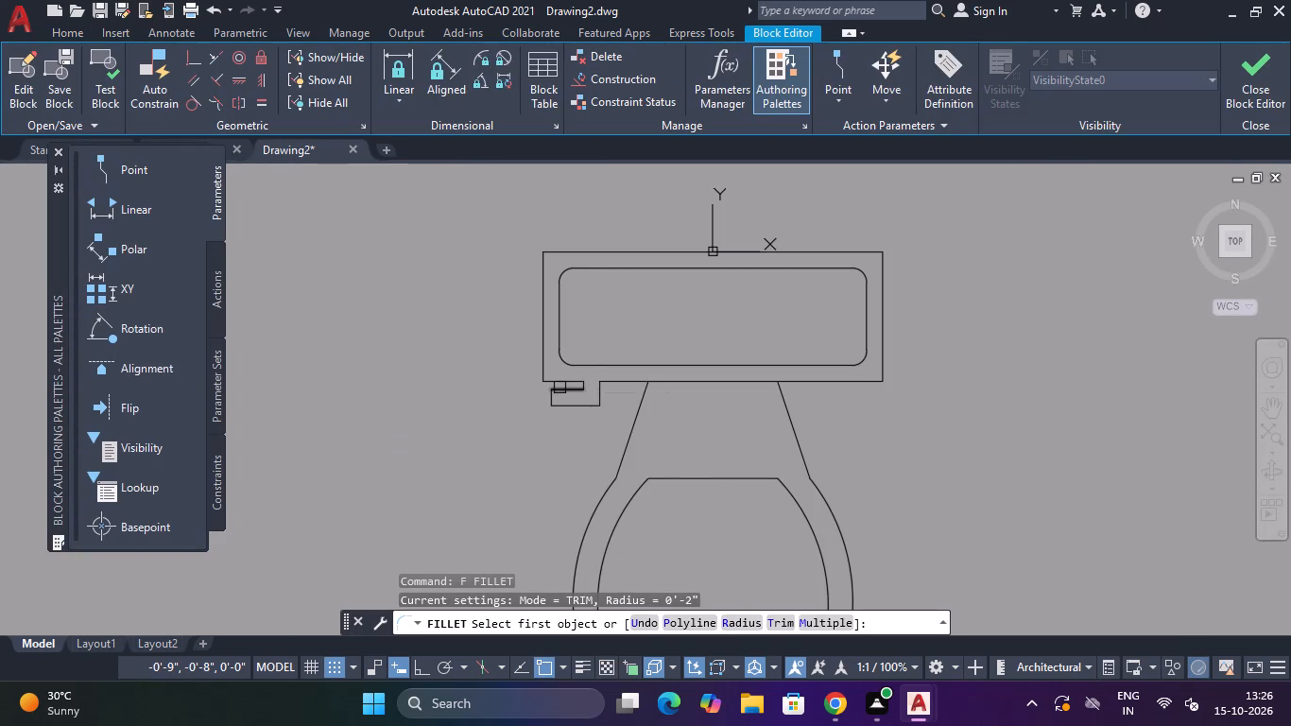
scroll(556, 387, "up", 3)
left_click(553, 359)
left_click(504, 320)
scroll(504, 320, "down", 4)
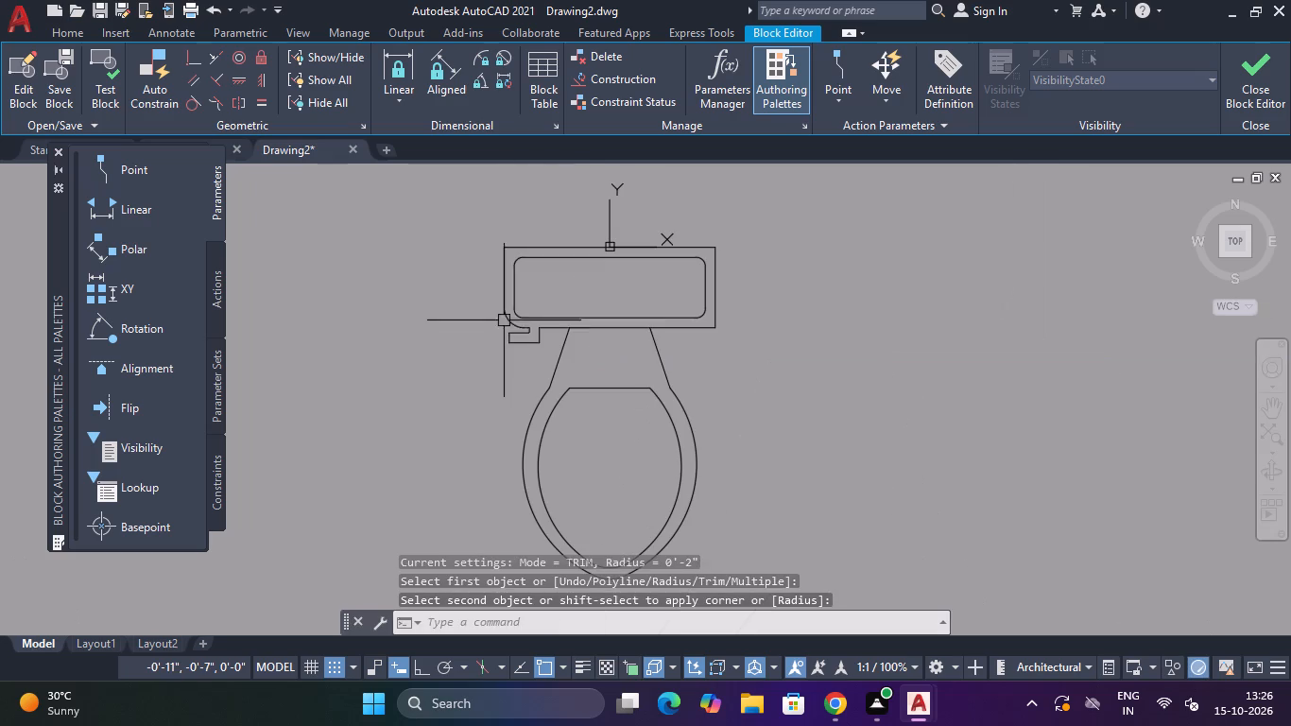
key("space")
scroll(515, 245, "up", 1)
left_click(515, 245)
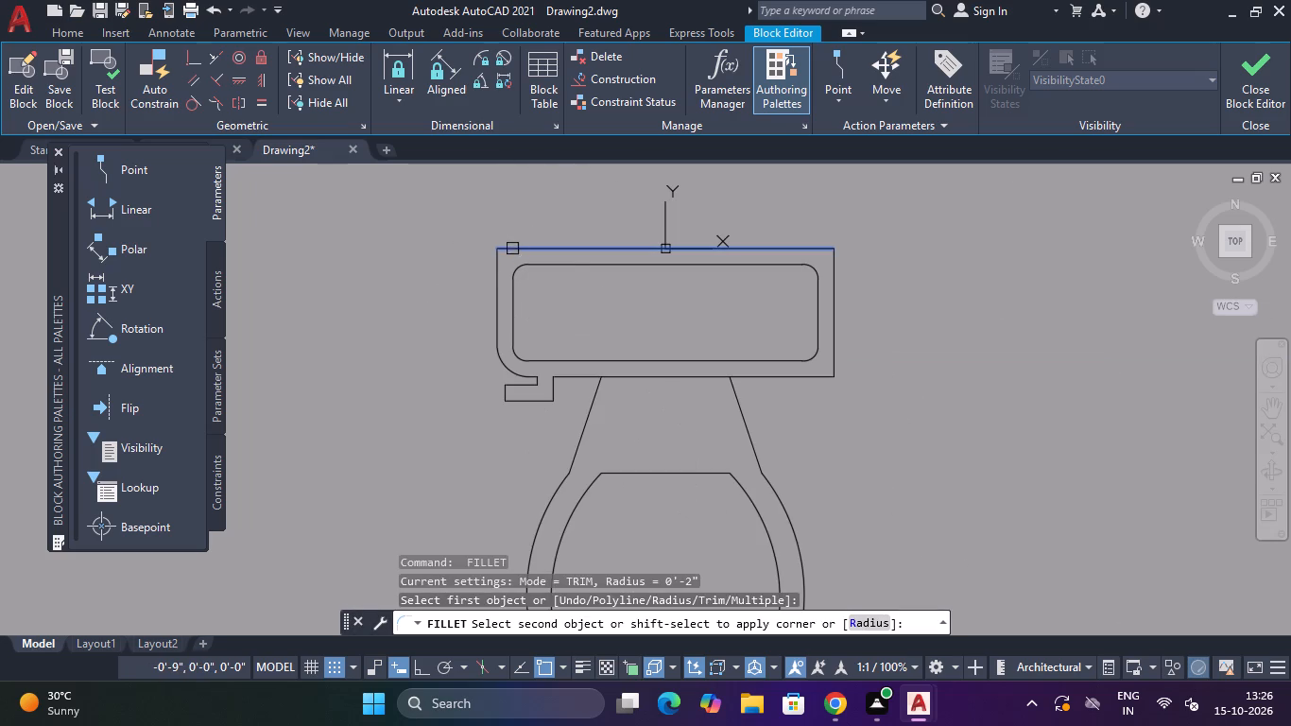
left_click(497, 268)
key("space")
left_click(801, 249)
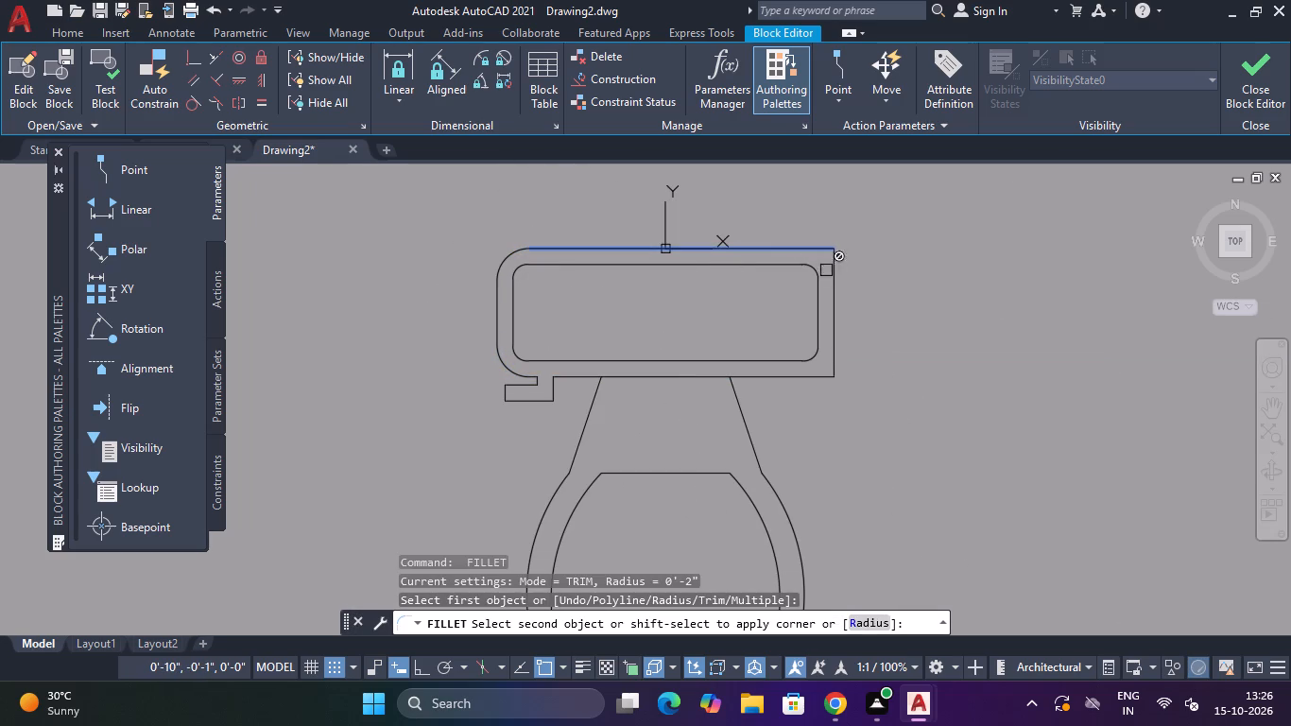
left_click(834, 270)
key("space")
left_click(832, 350)
left_click(805, 373)
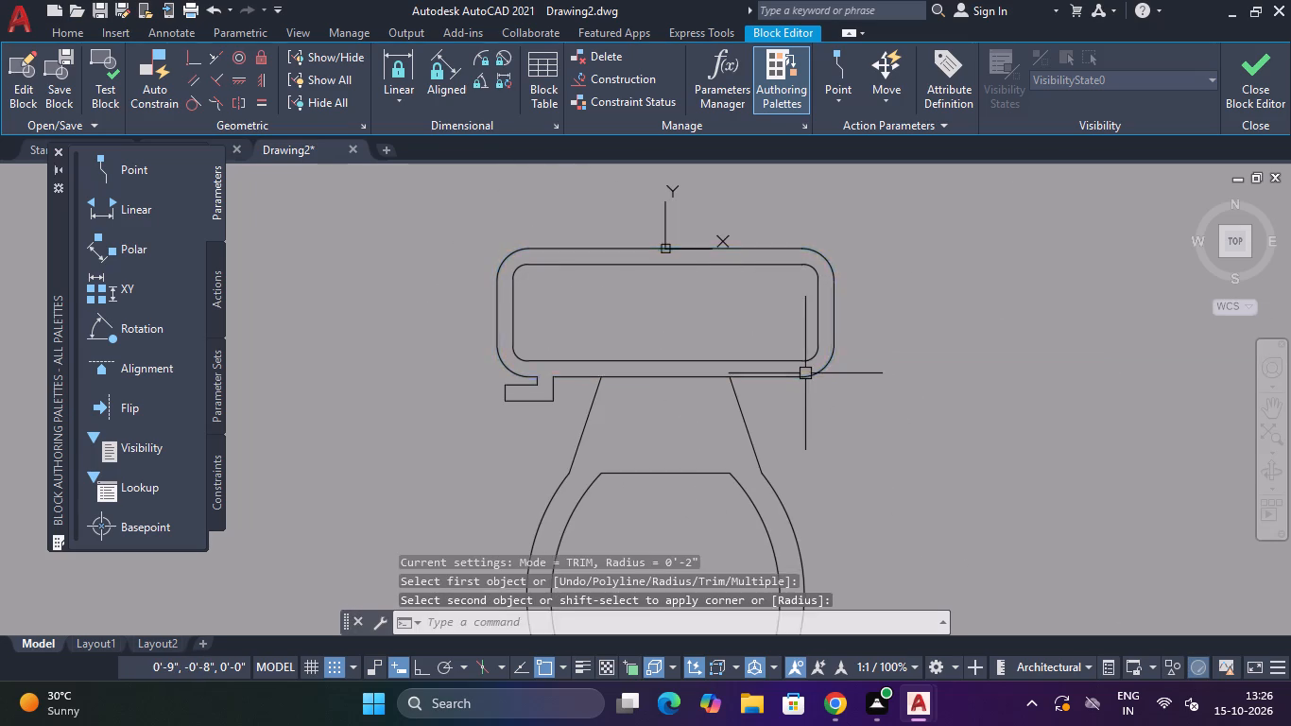
scroll(804, 373, "down", 4)
scroll(799, 443, "up", 2)
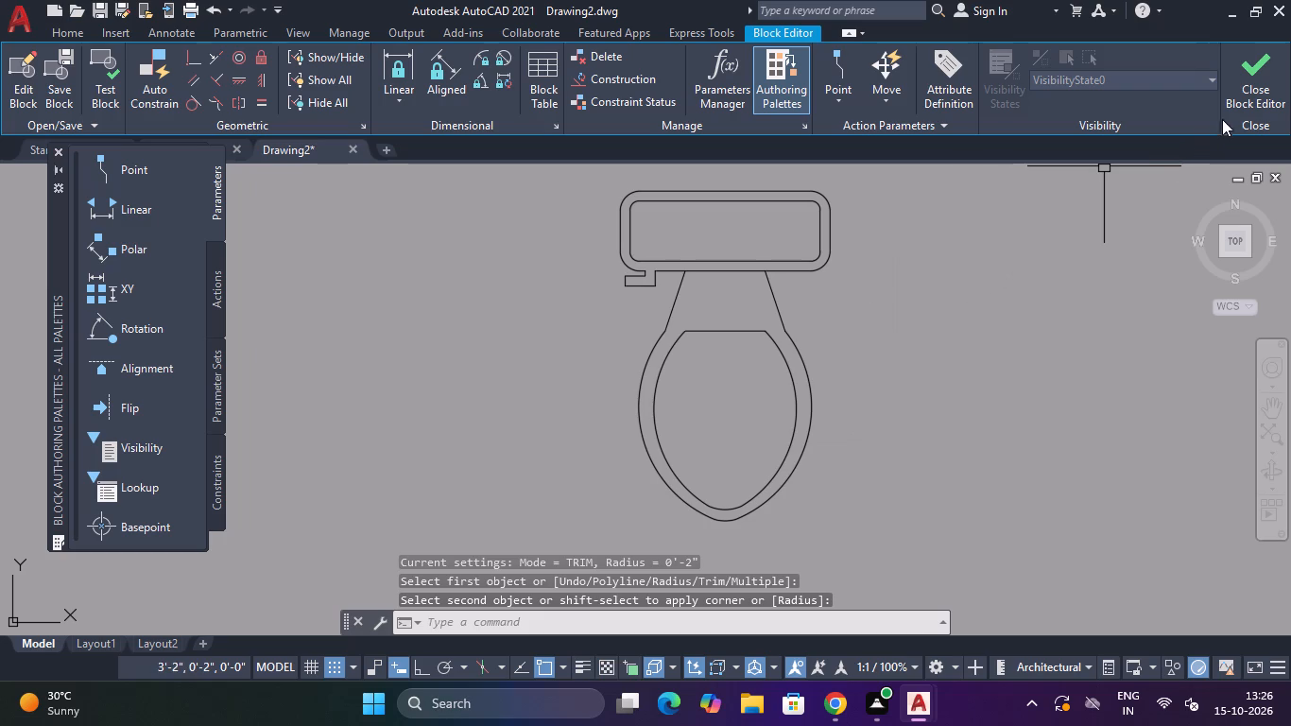
Close the block editor, saving the changes to the Toilet - top block.
key("space")
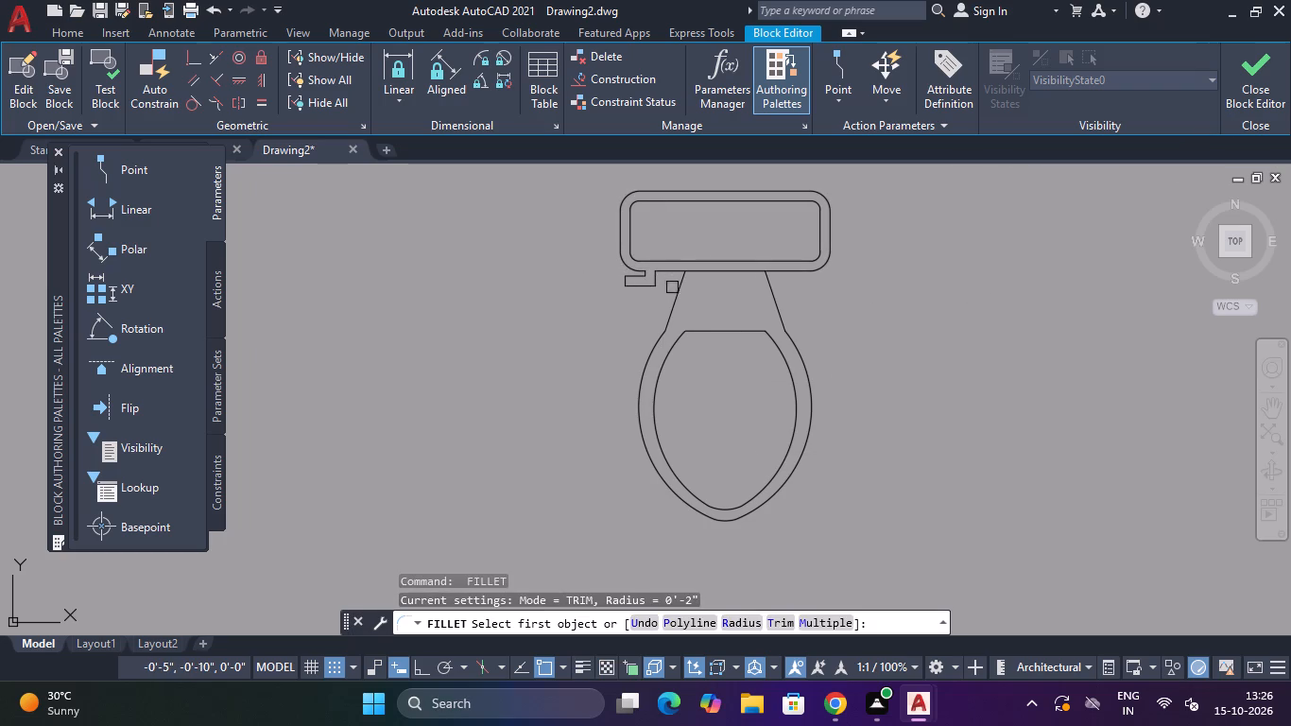
left_click(677, 289)
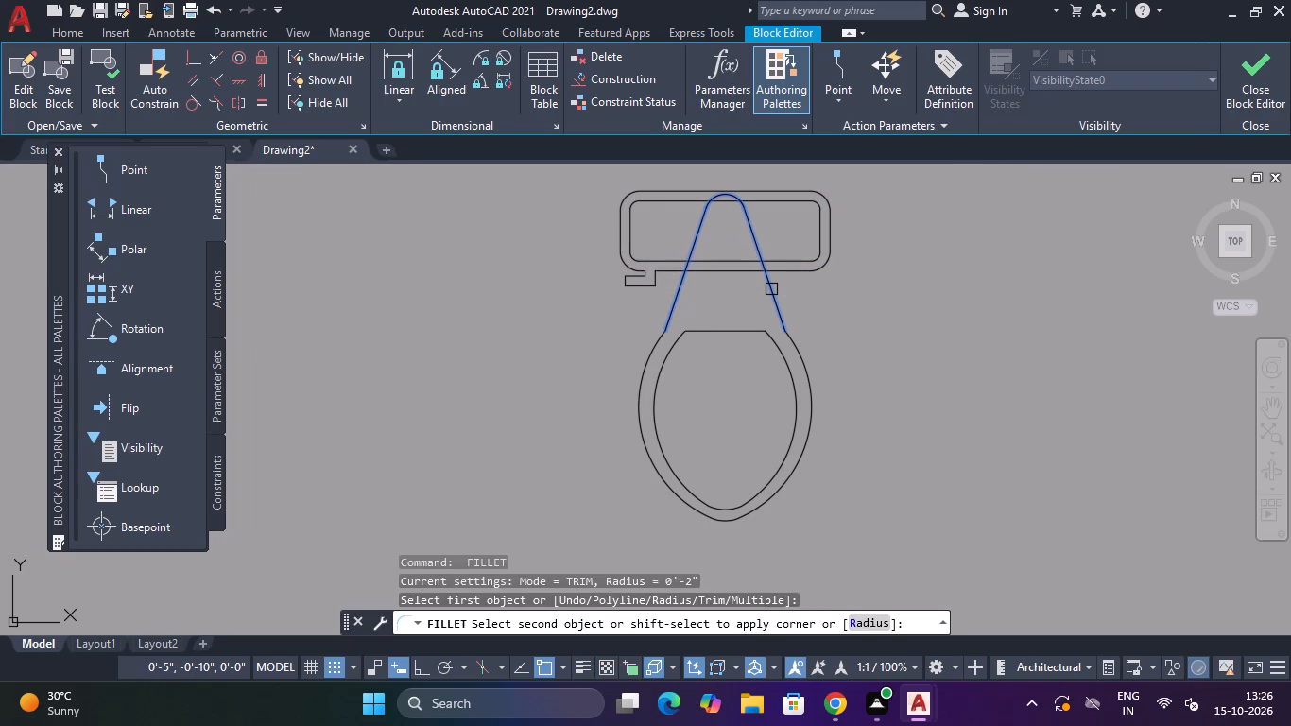
left_click(1262, 69)
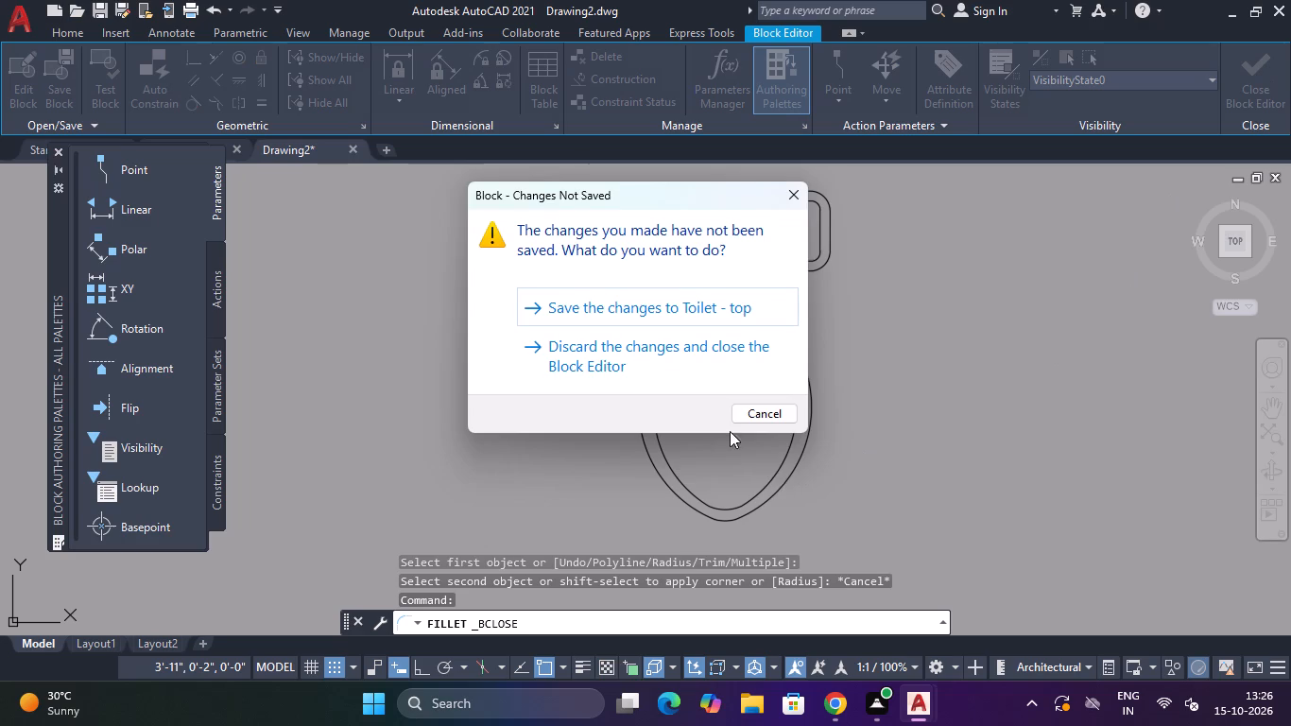
left_click(677, 311)
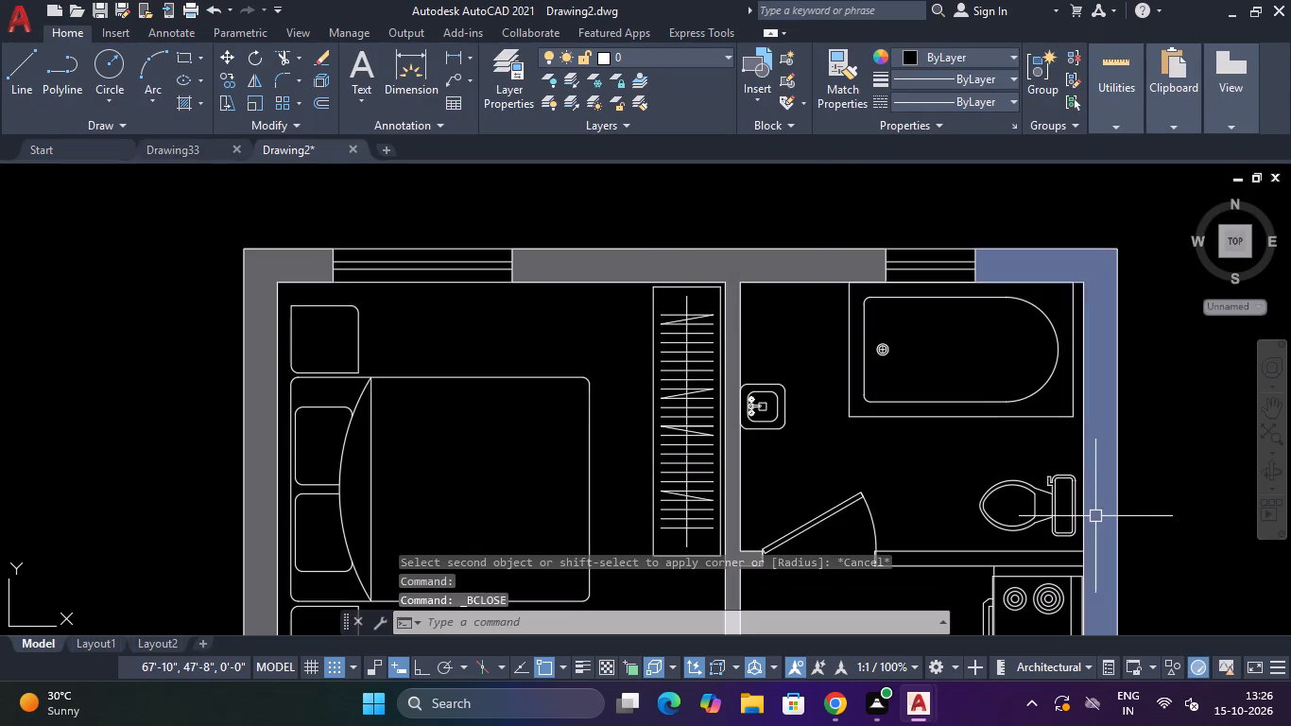
Move the northeast bathroom's toilet about 2" toward the east wall.
scroll(1093, 516, "up", 3)
left_click(1045, 375)
left_click(1004, 478)
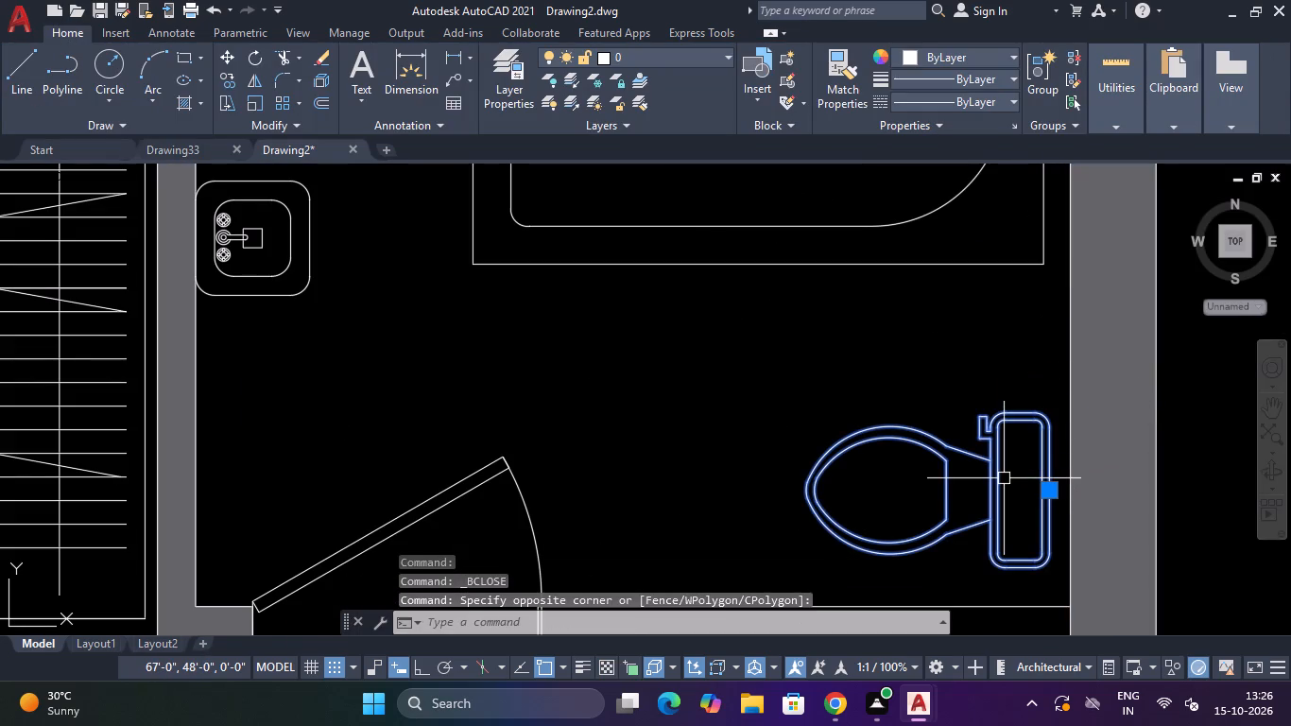
type("M")
key("space")
left_click(1015, 492)
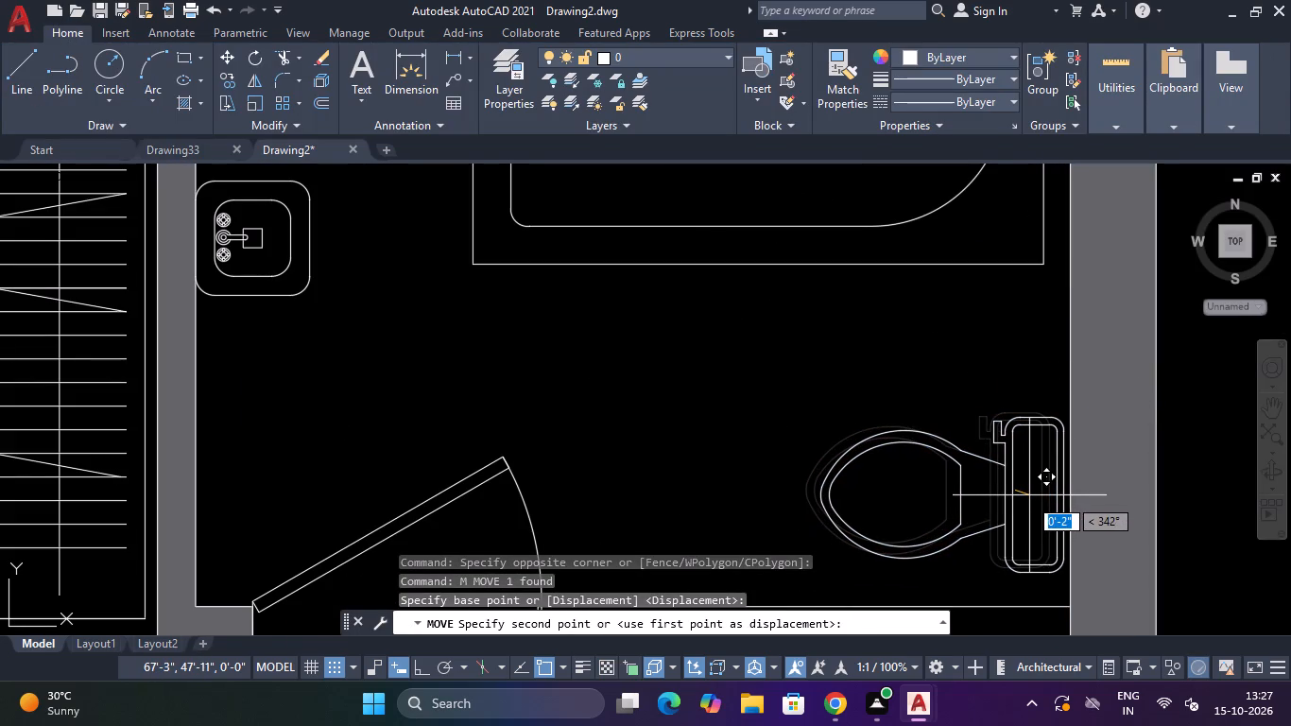
left_click(1030, 497)
Delete the round sink in the small west bathroom, between the partition and the toilet.
scroll(1030, 497, "down", 3)
scroll(876, 471, "down", 3)
scroll(835, 499, "up", 3)
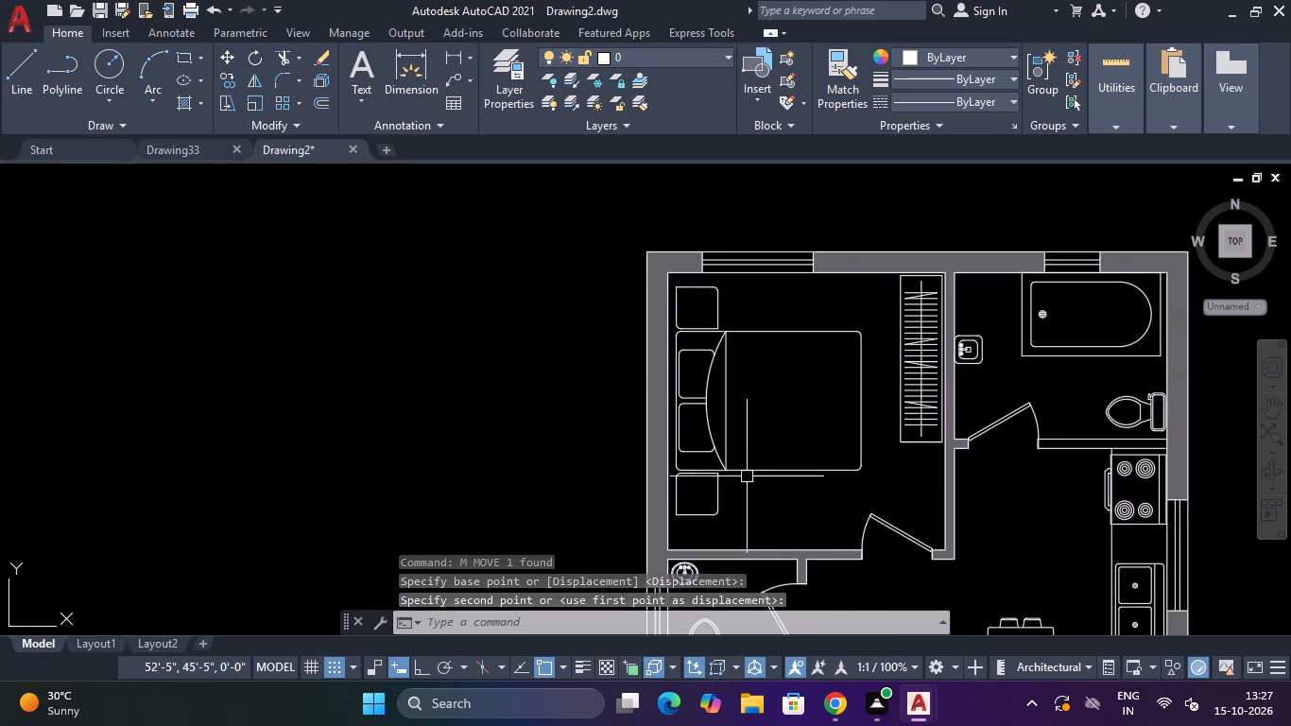
scroll(747, 475, "down", 2)
scroll(725, 544, "up", 3)
left_click(772, 423)
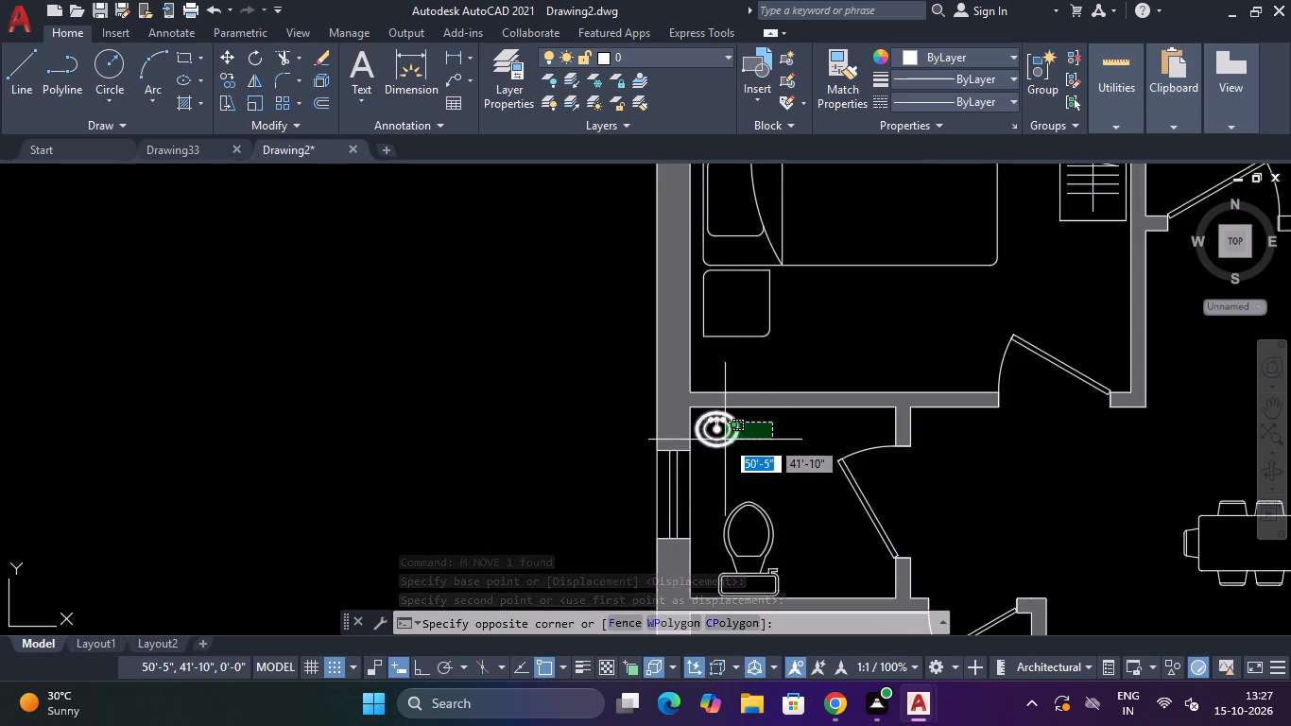
left_click(709, 447)
key("Delete")
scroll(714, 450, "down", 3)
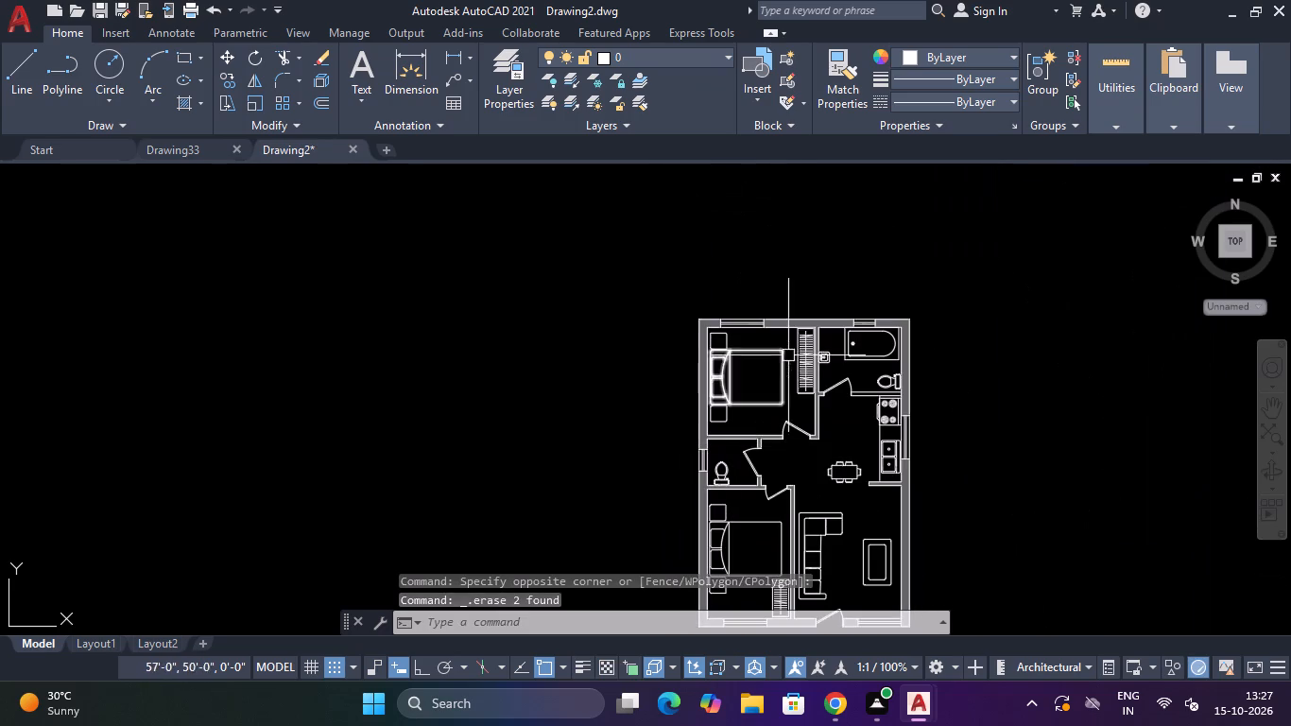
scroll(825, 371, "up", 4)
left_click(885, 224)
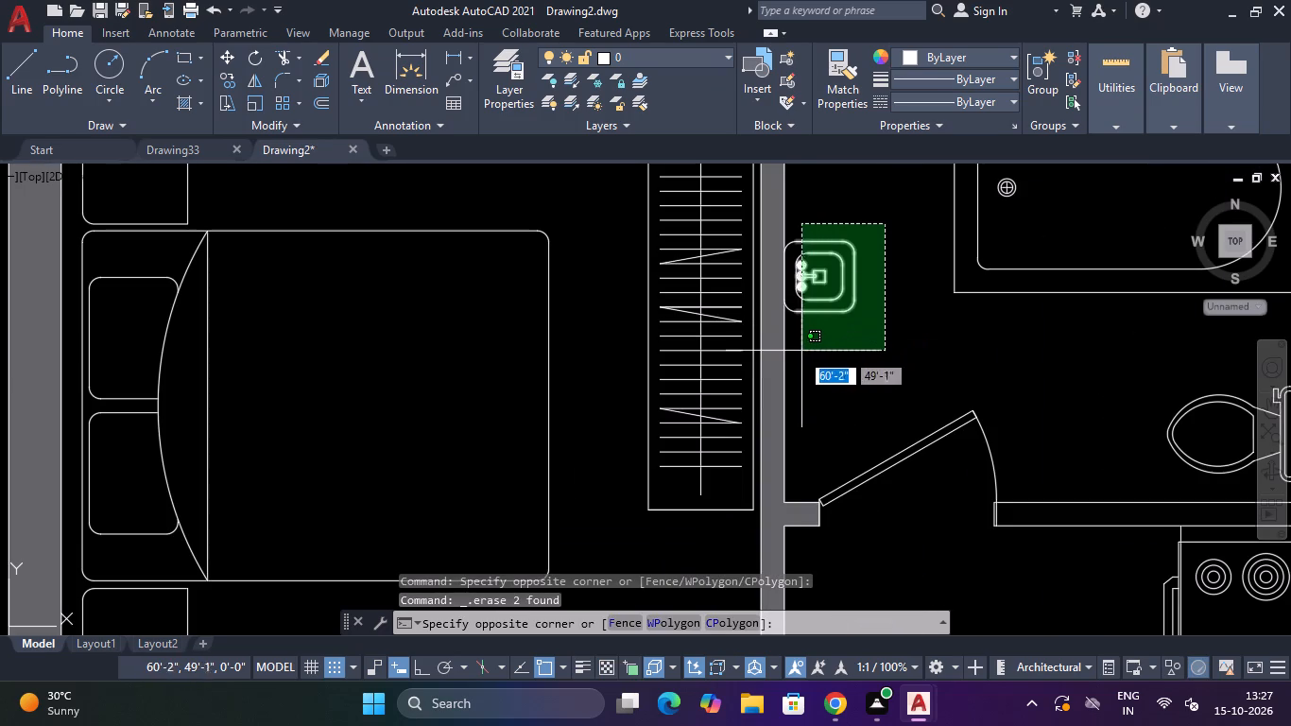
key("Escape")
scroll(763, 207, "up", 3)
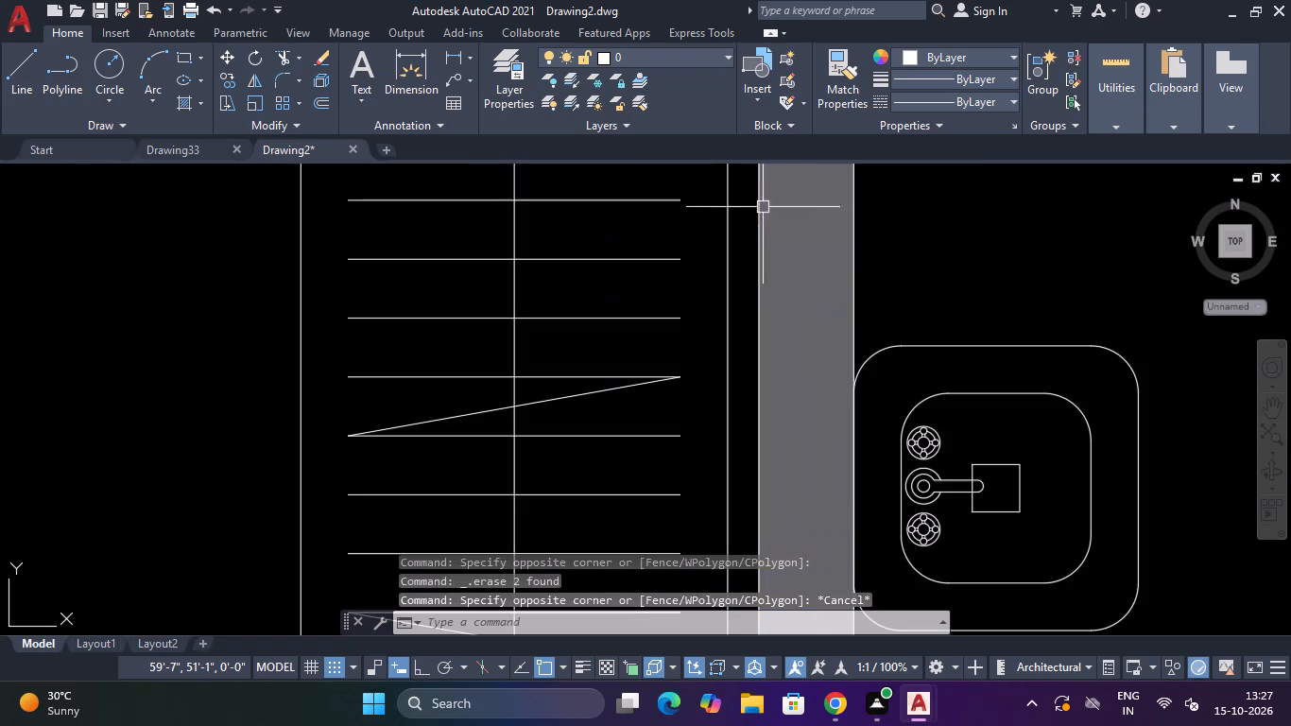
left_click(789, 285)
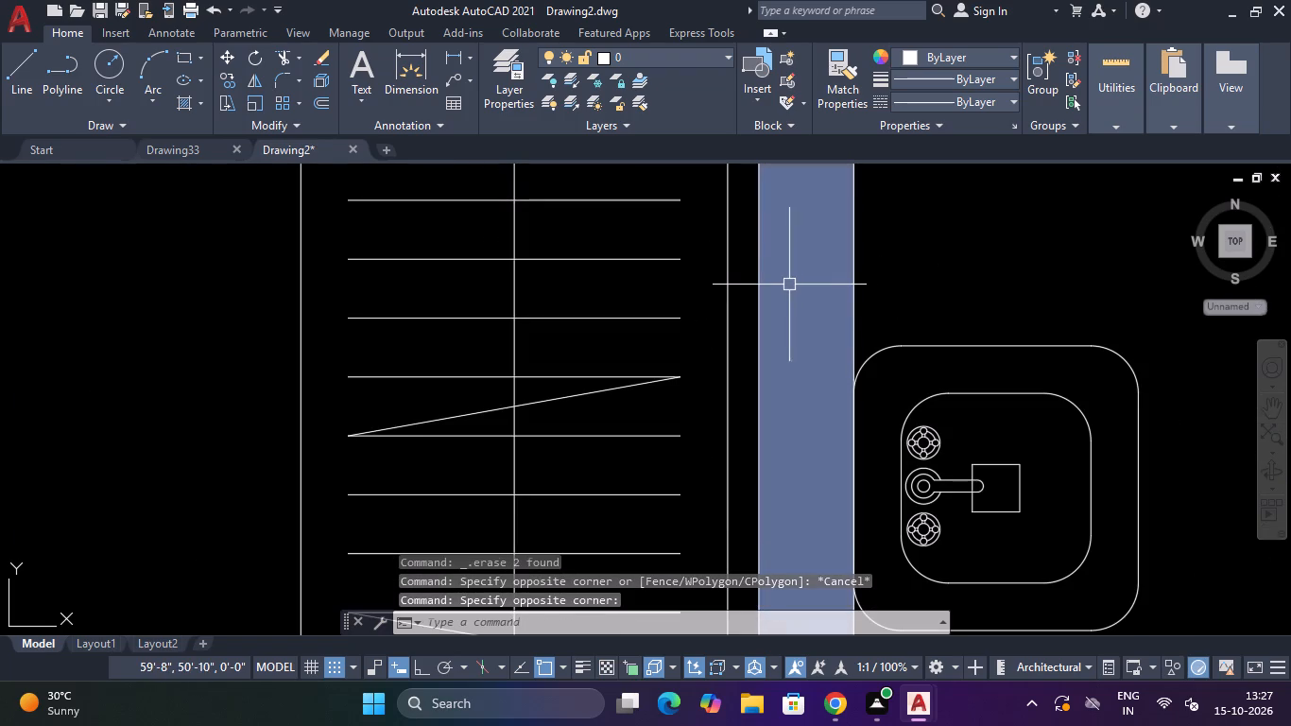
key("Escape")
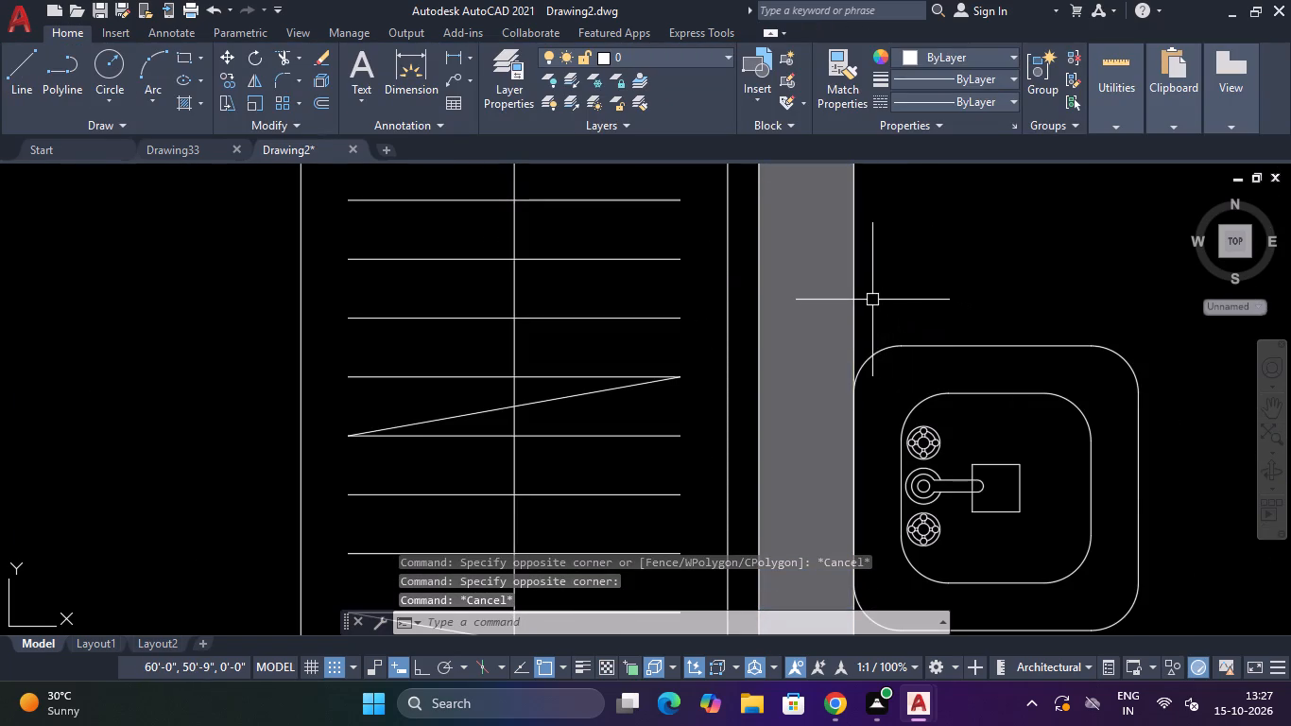
Copy the complete rounded-square sink with its faucet from the northeast bathroom into the small west bathroom, above its toilet.
left_click(871, 300)
scroll(1082, 488, "down", 2)
left_click(1116, 568)
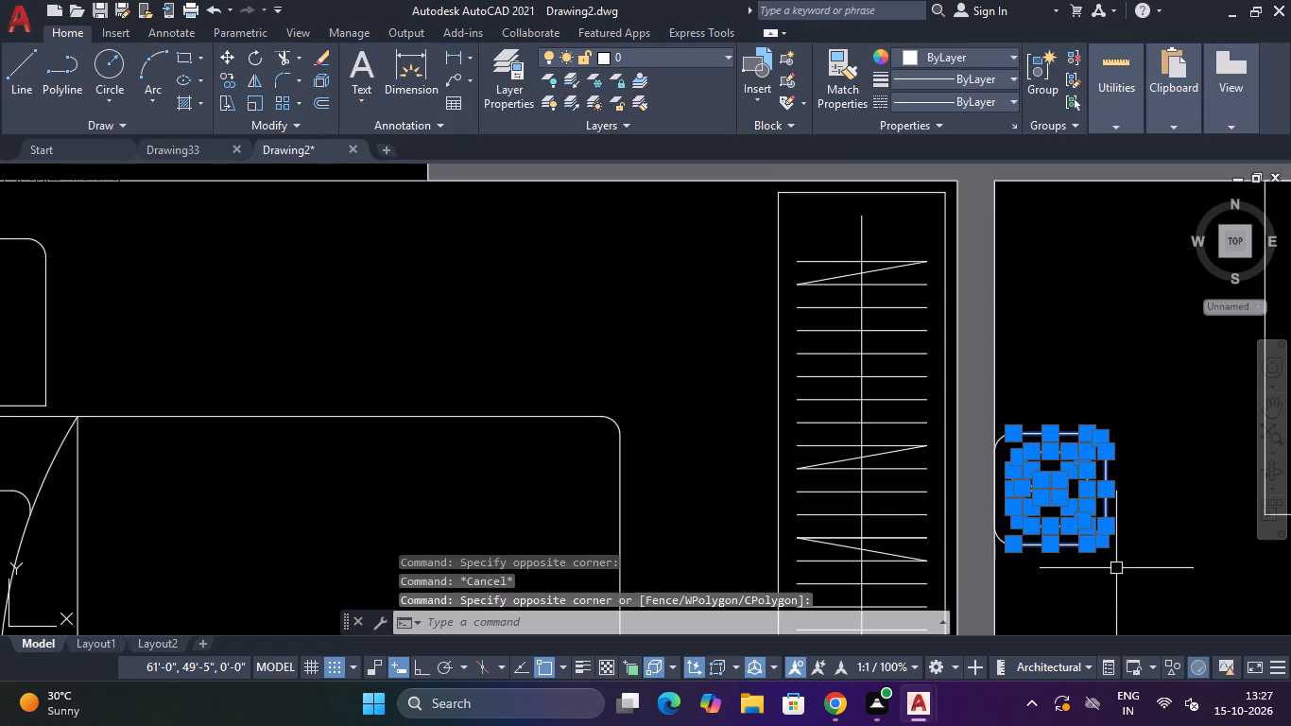
scroll(1010, 458, "up", 4)
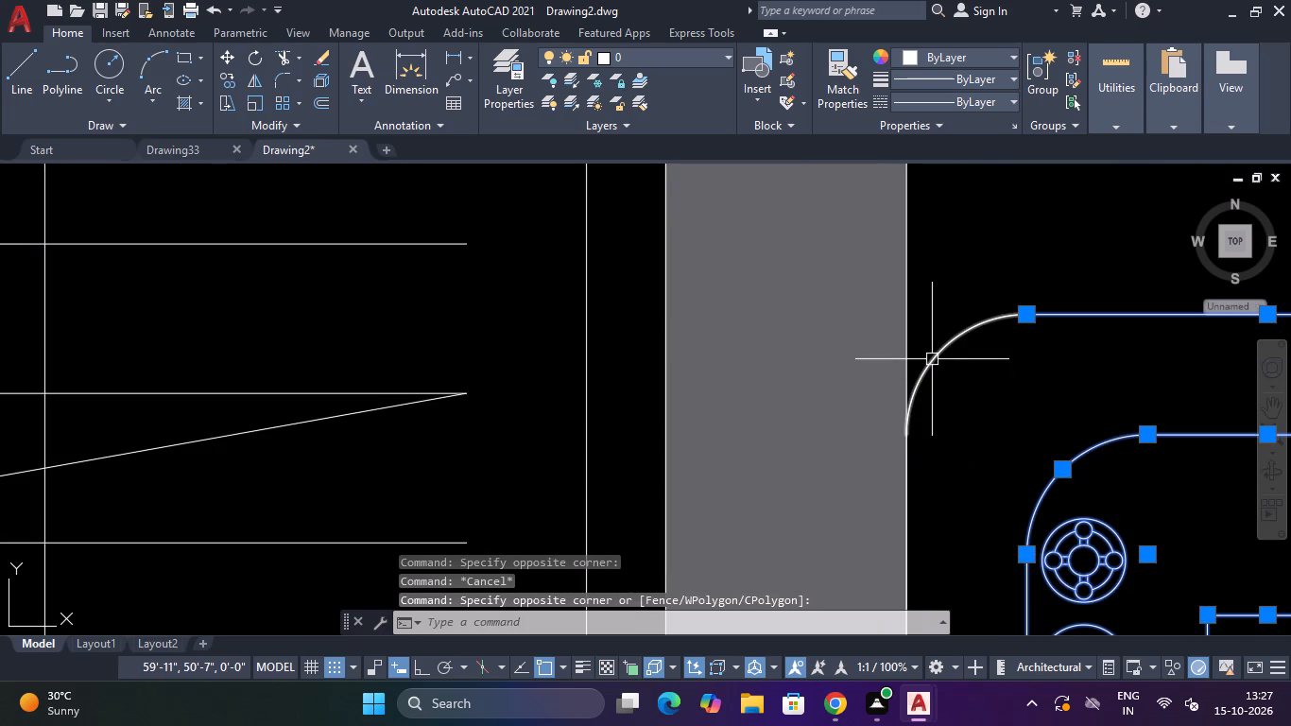
left_click(932, 359)
scroll(946, 374, "down", 3)
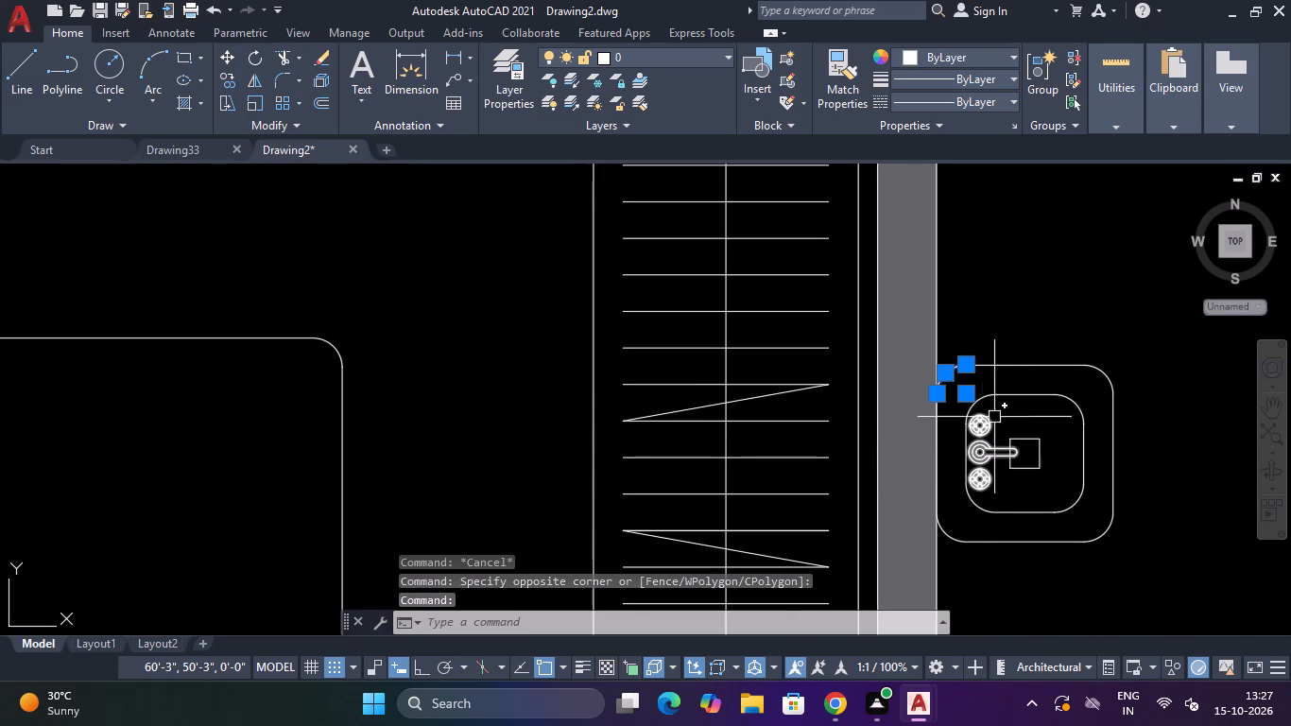
left_click(974, 302, "shift")
left_click(1127, 594, "shift")
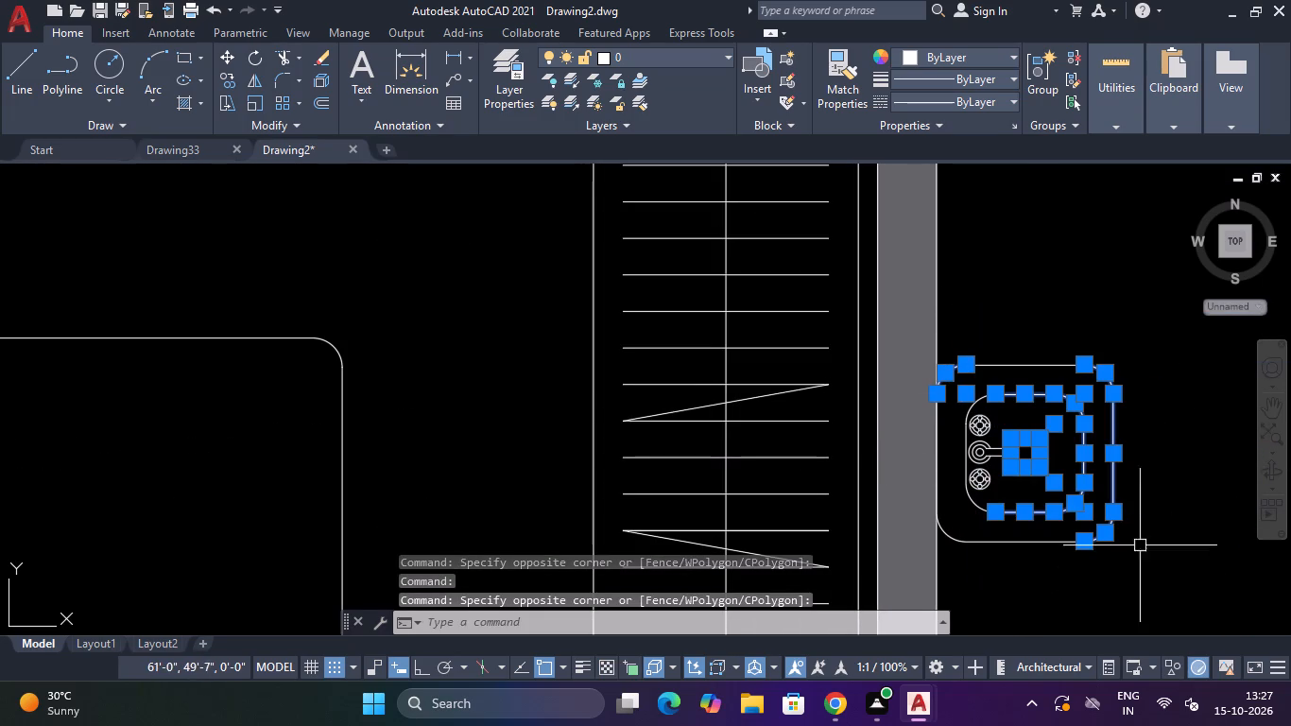
left_click(1176, 284, "shift")
left_click(950, 583, "shift")
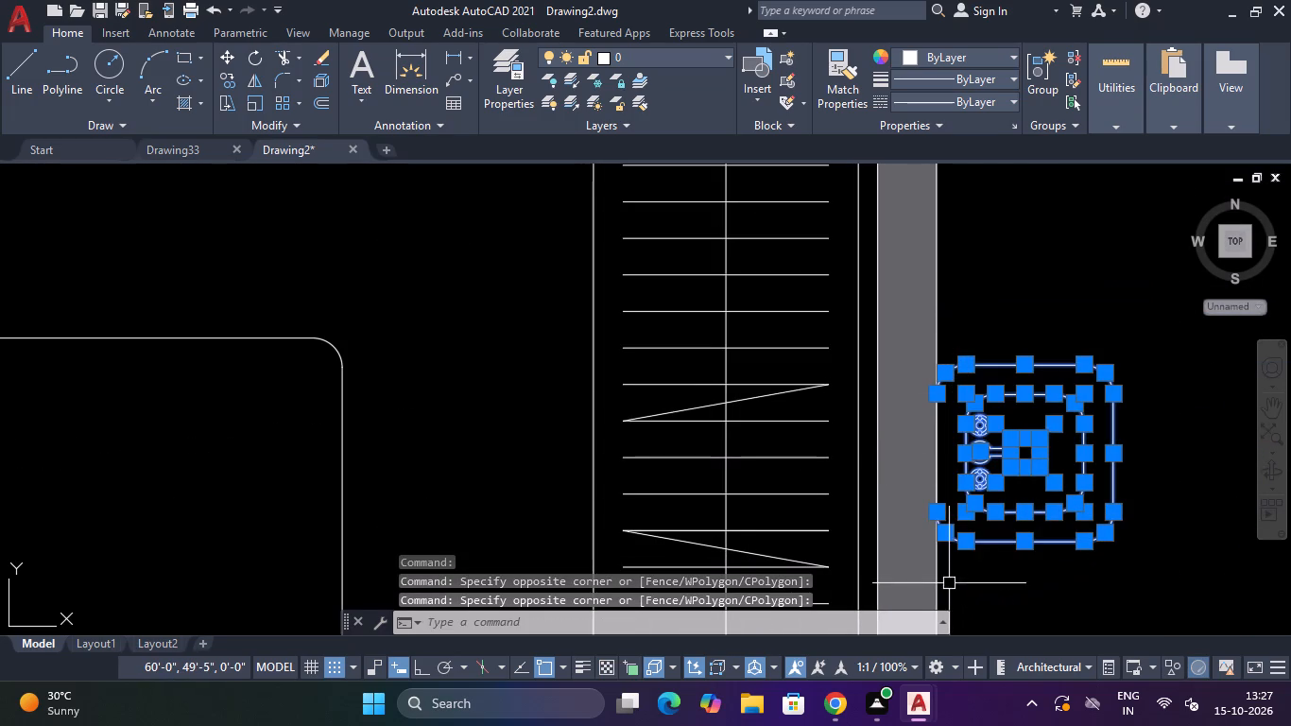
scroll(955, 448, "up", 3, "shift")
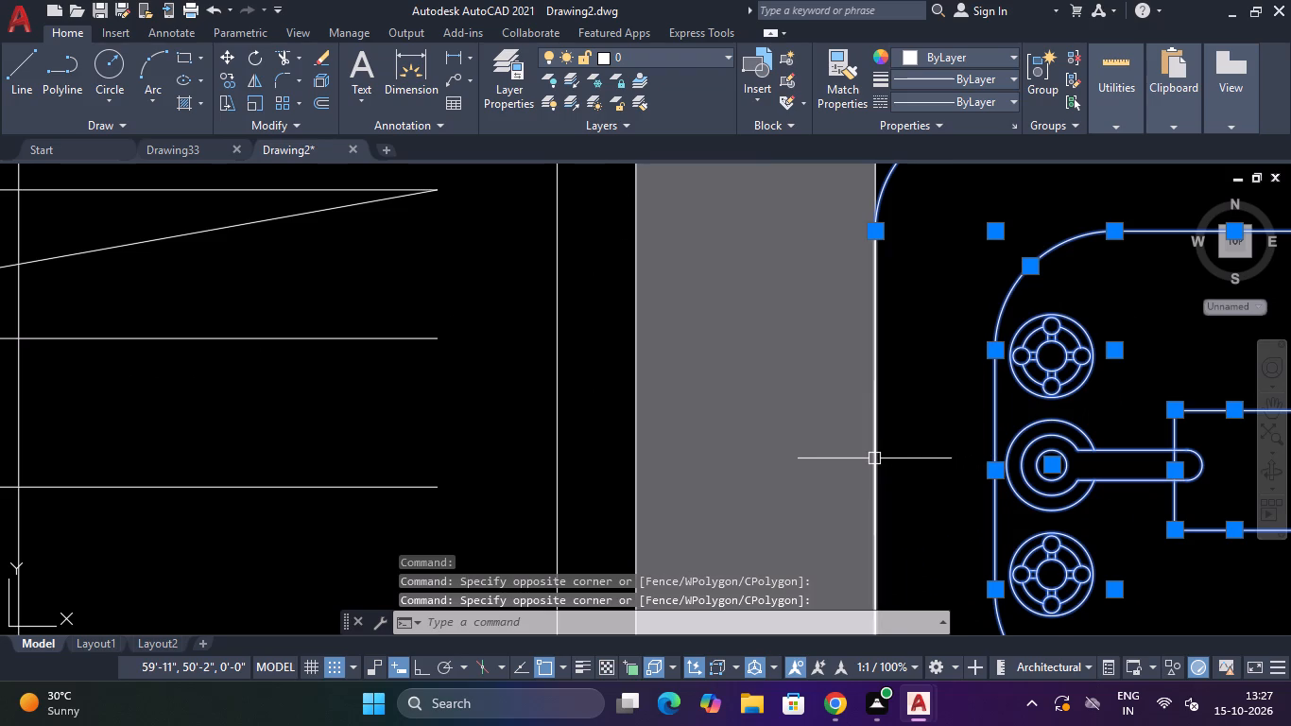
left_click(874, 458, "shift")
scroll(880, 458, "down", 3, "shift")
scroll(905, 379, "up", 4, "shift")
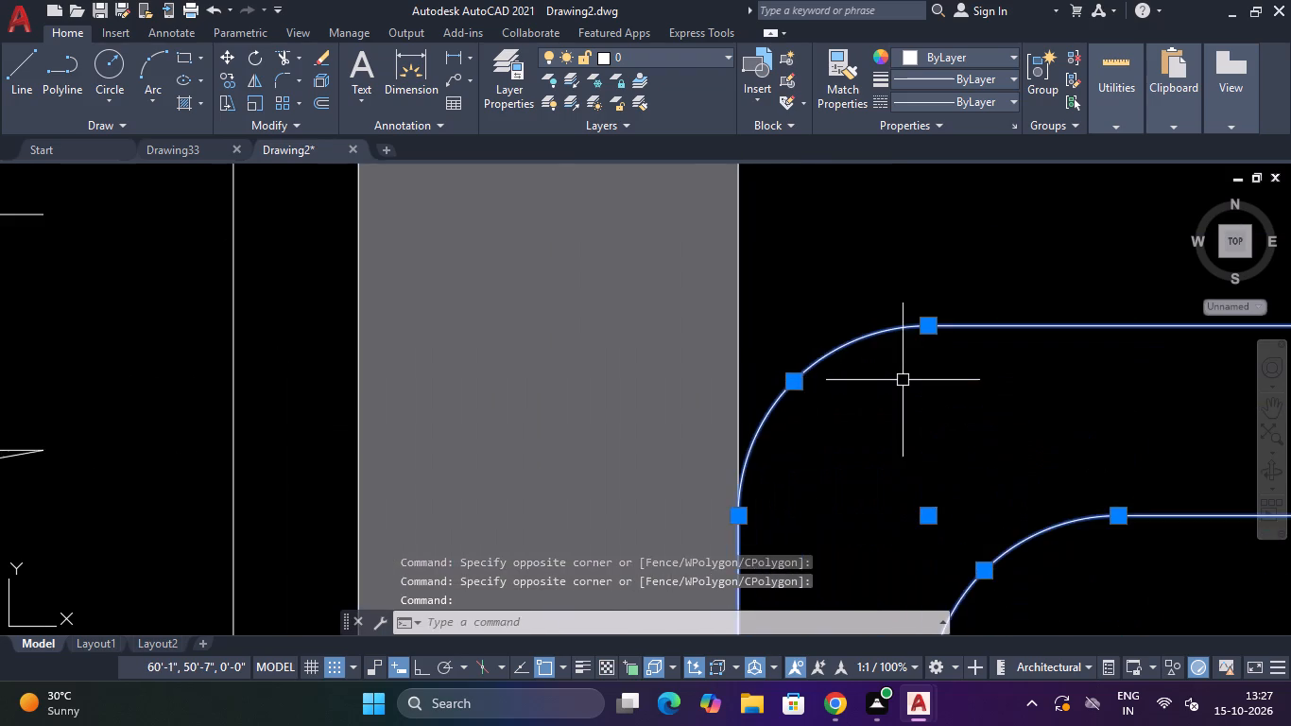
scroll(903, 380, "down", 7, "shift")
scroll(912, 422, "up", 4, "shift")
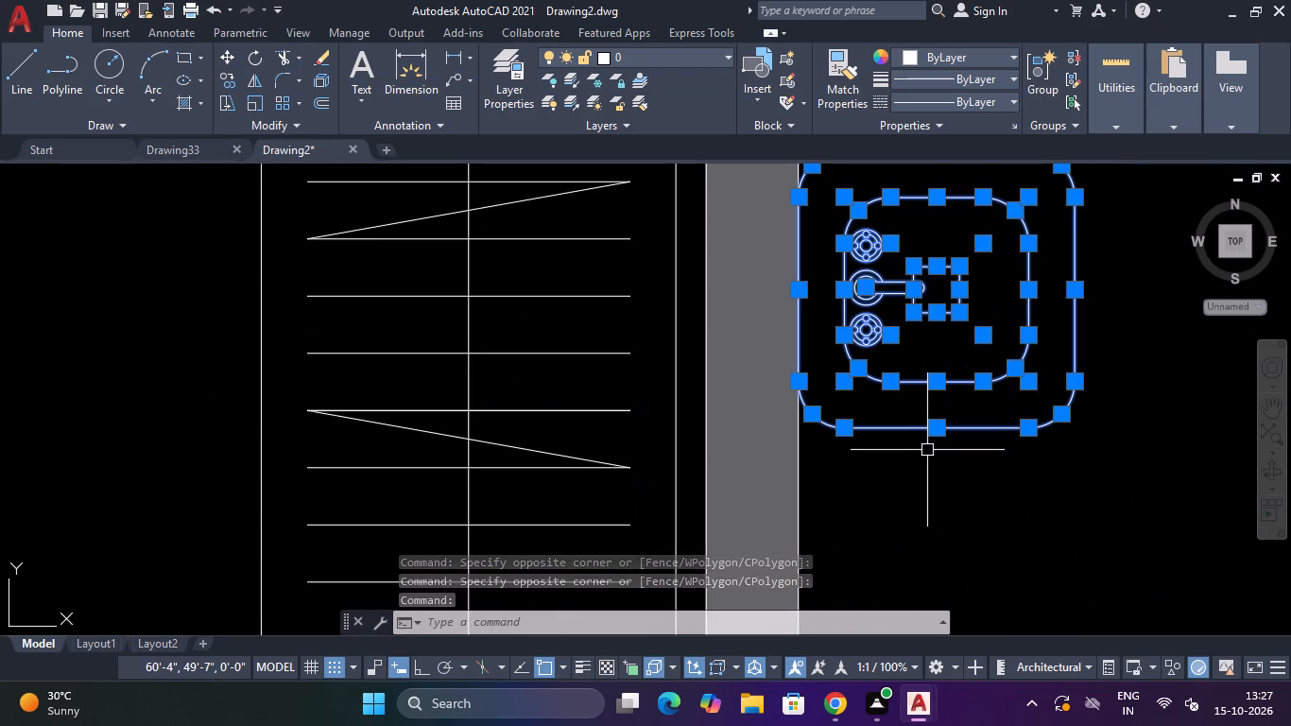
type("CO")
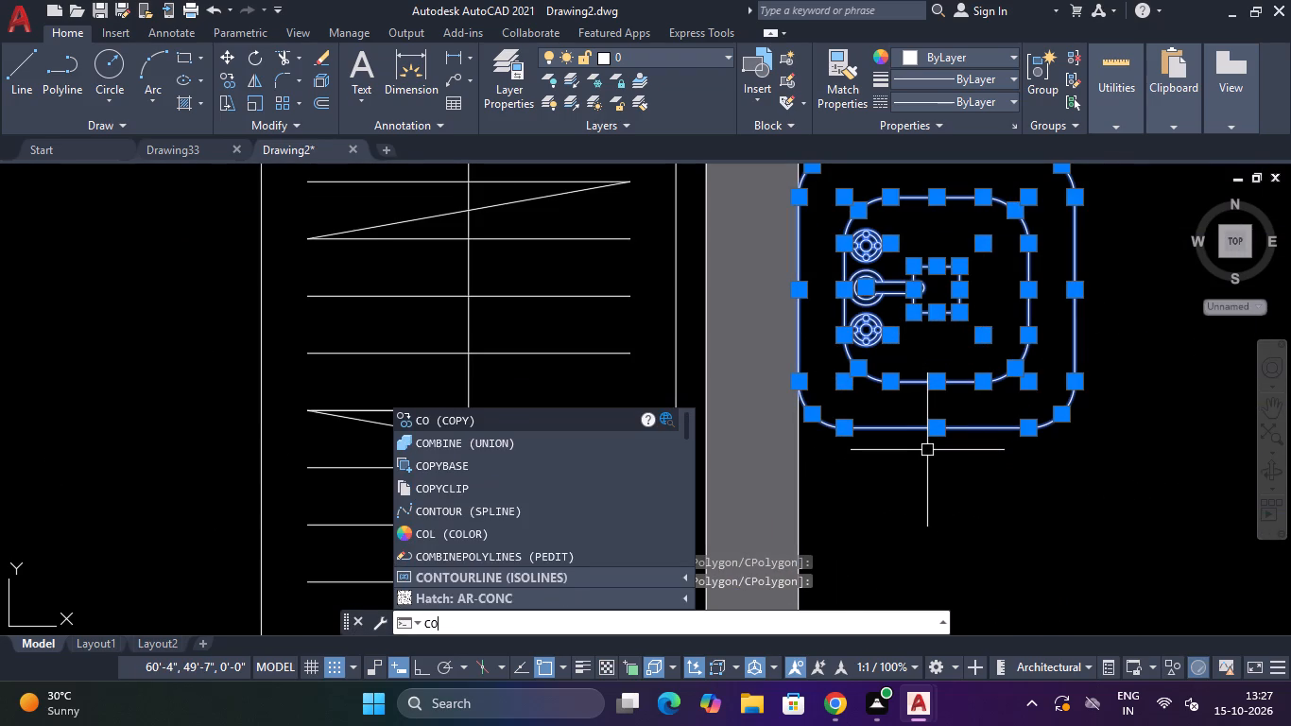
key("Return")
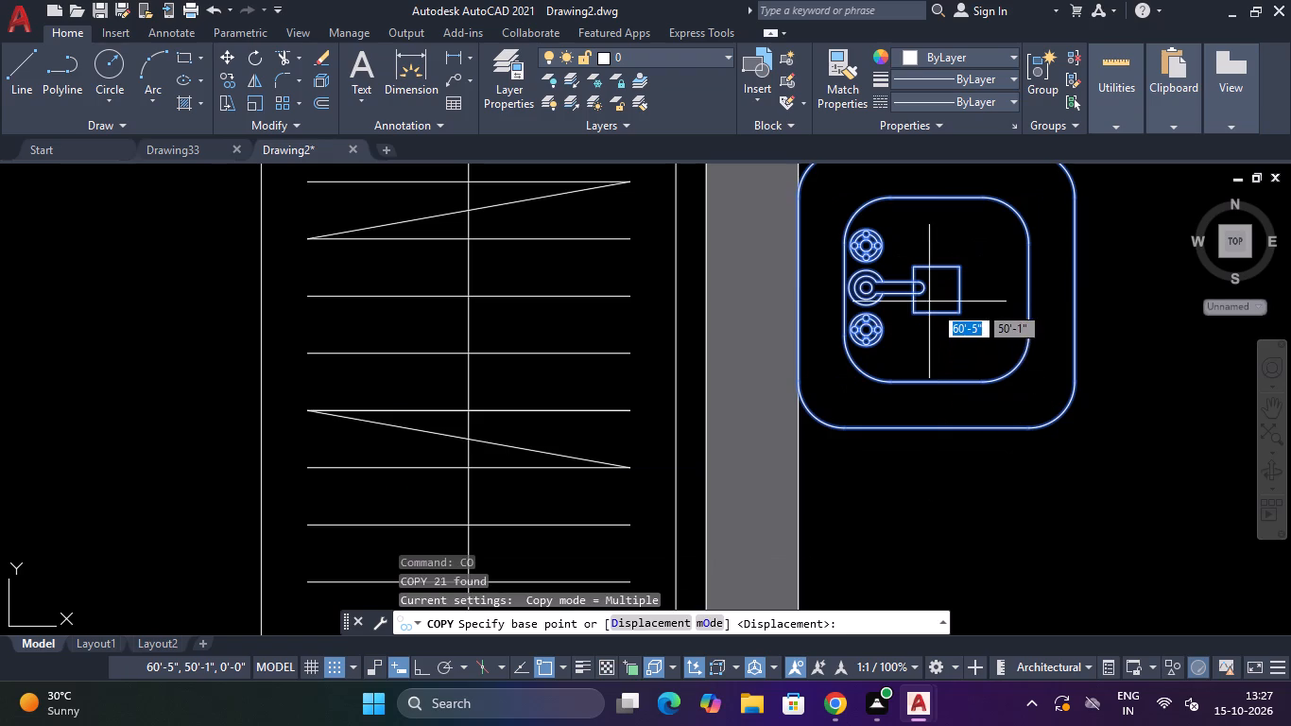
left_click(933, 304)
scroll(933, 304, "down", 4)
scroll(872, 449, "down", 2)
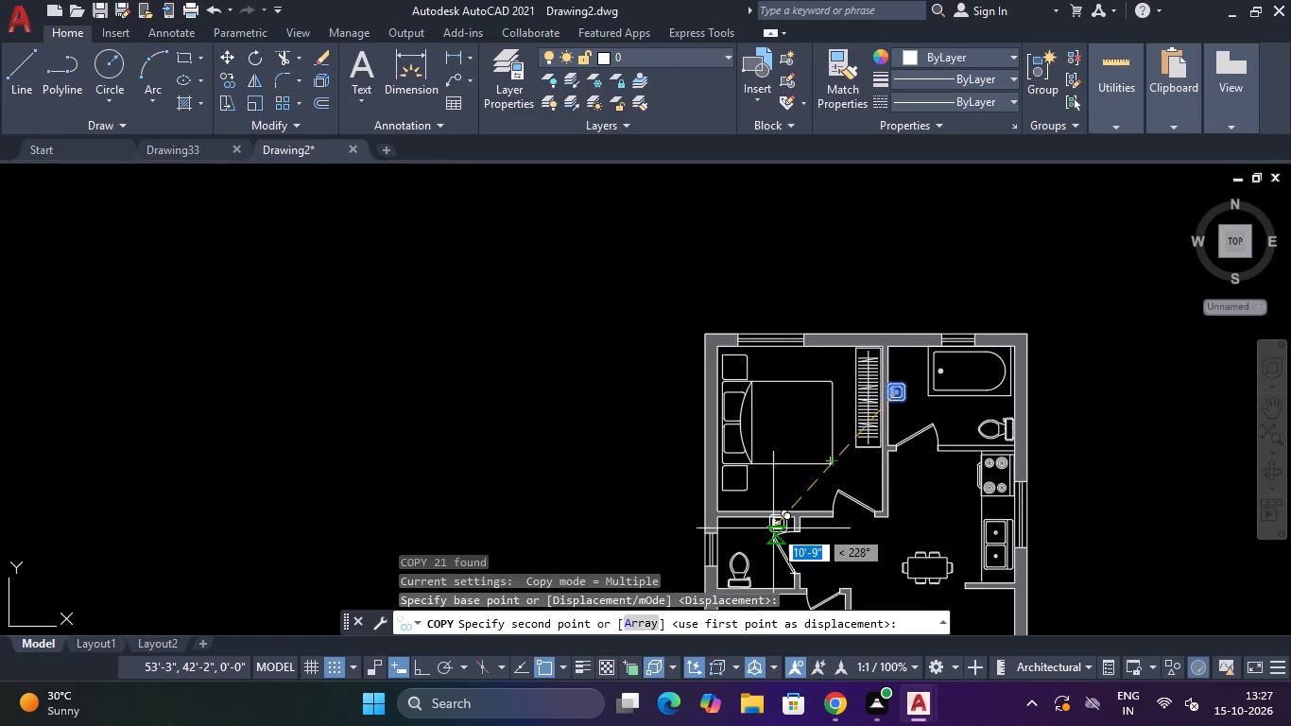
scroll(735, 543, "up", 2)
left_click(739, 533)
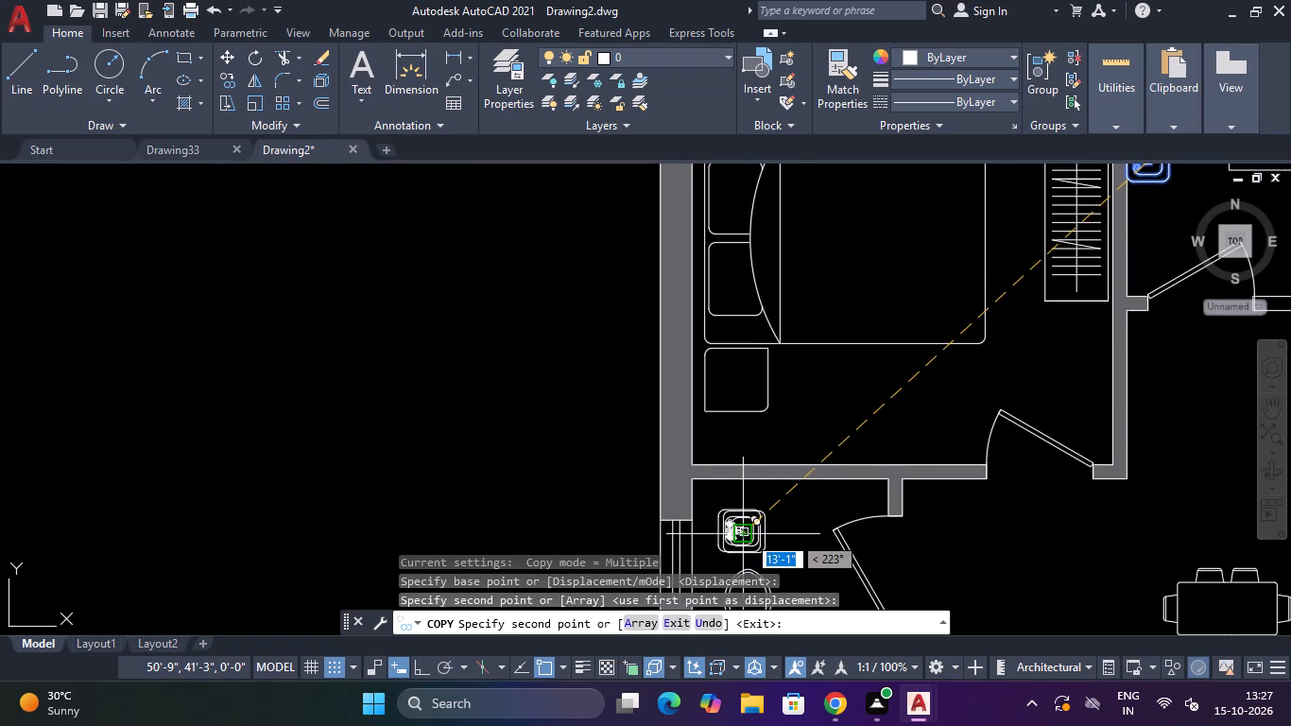
scroll(747, 535, "up", 3)
key("Escape")
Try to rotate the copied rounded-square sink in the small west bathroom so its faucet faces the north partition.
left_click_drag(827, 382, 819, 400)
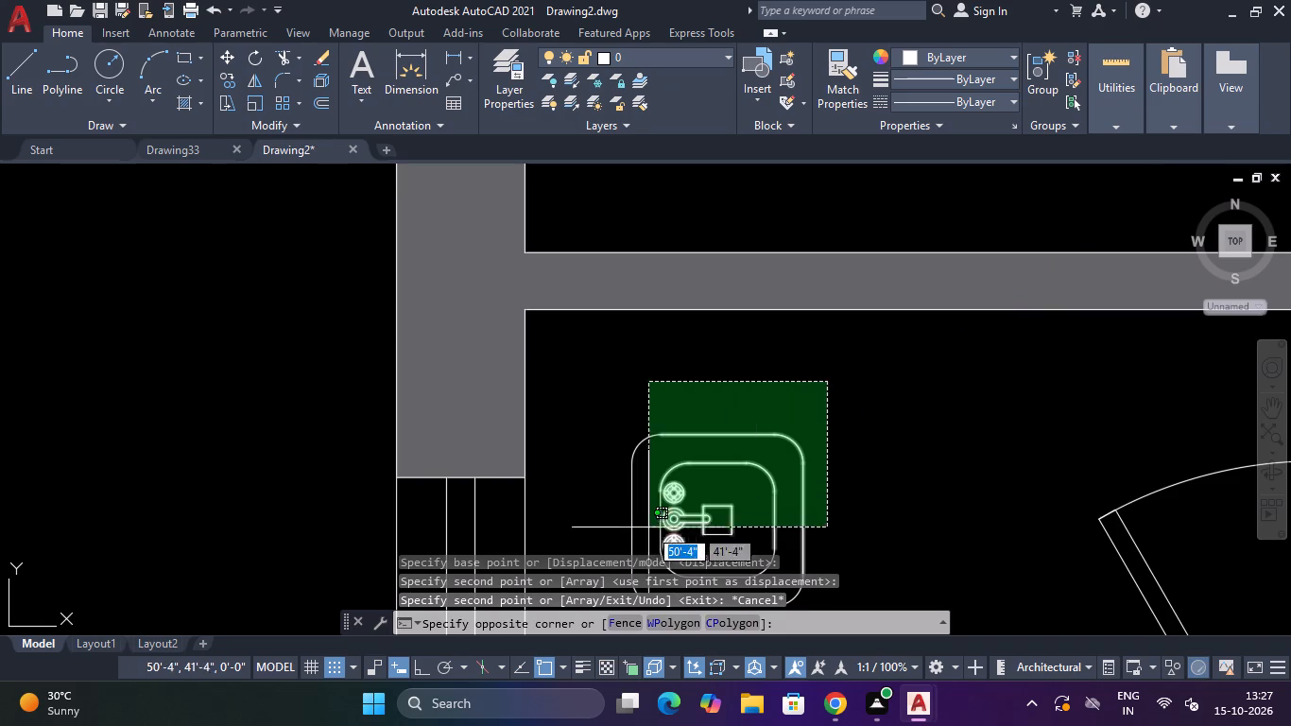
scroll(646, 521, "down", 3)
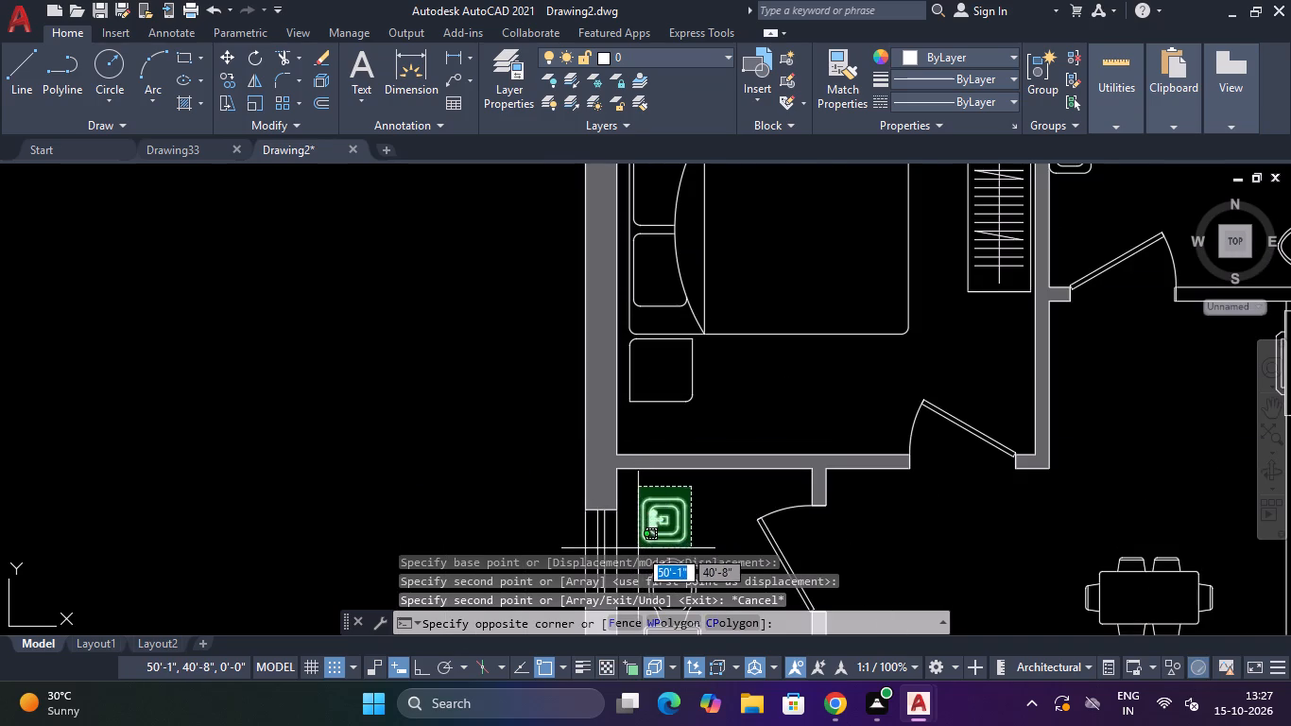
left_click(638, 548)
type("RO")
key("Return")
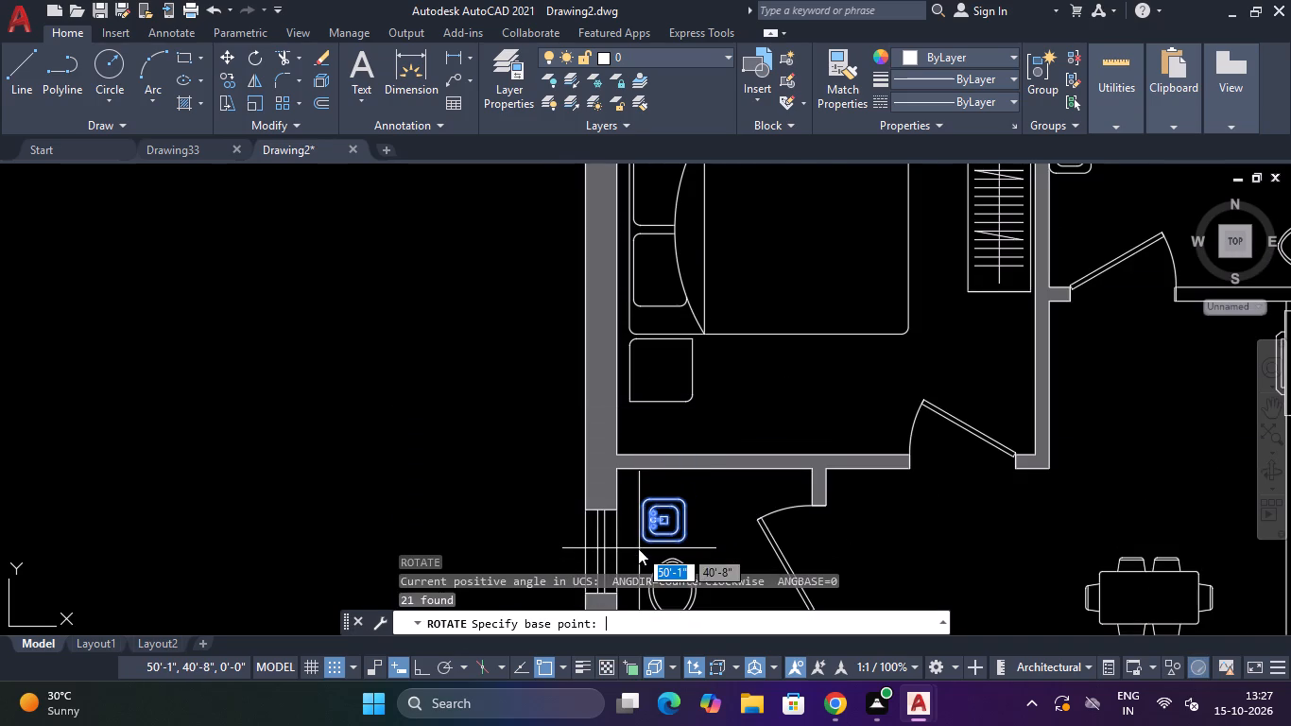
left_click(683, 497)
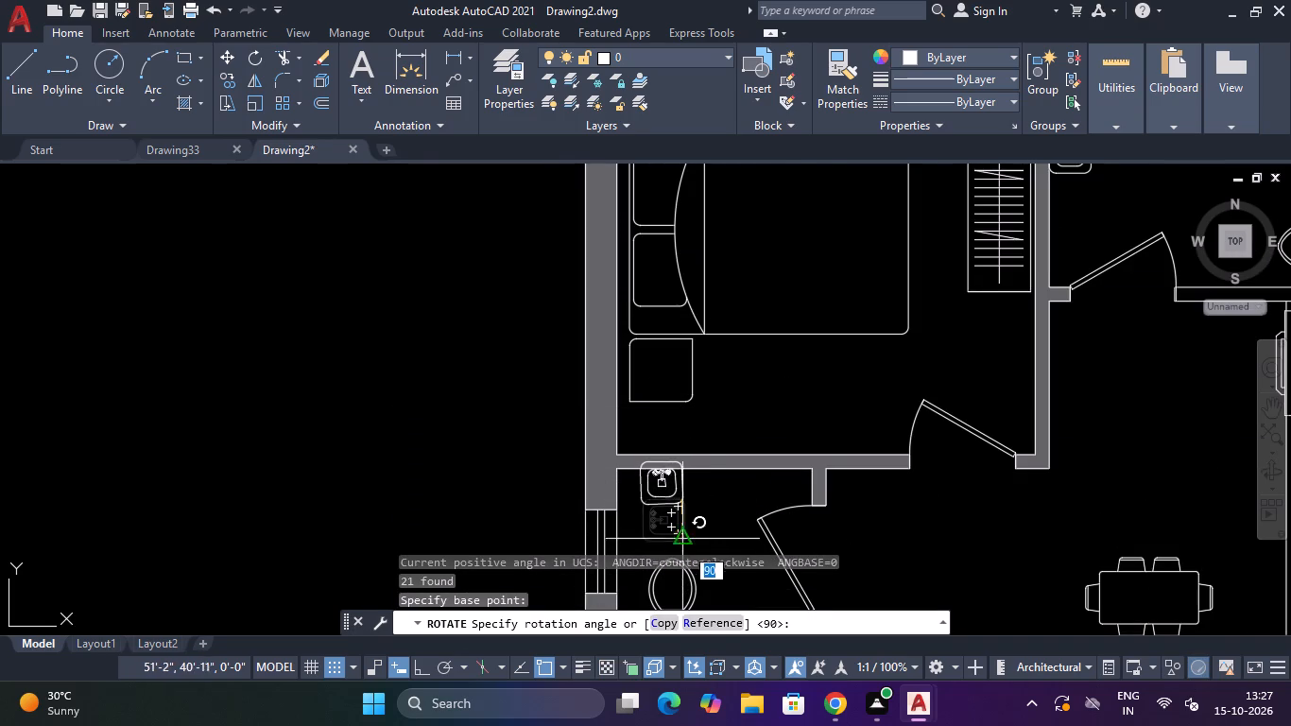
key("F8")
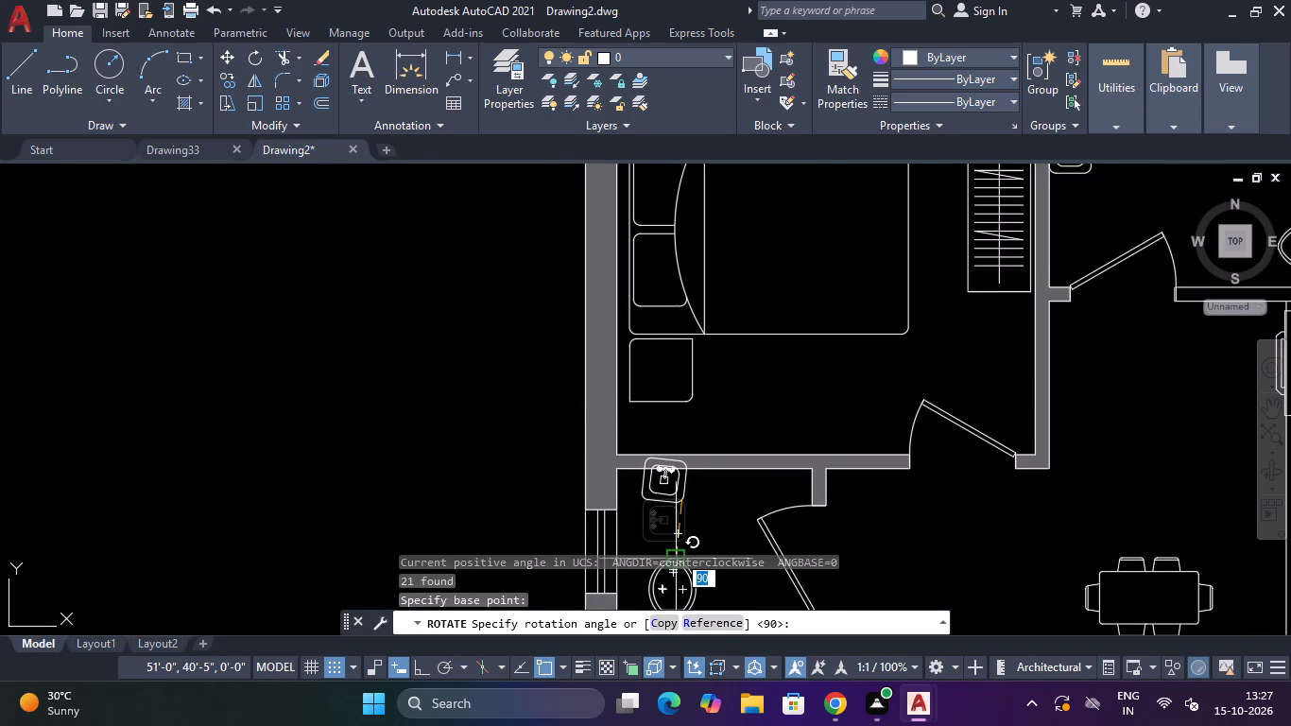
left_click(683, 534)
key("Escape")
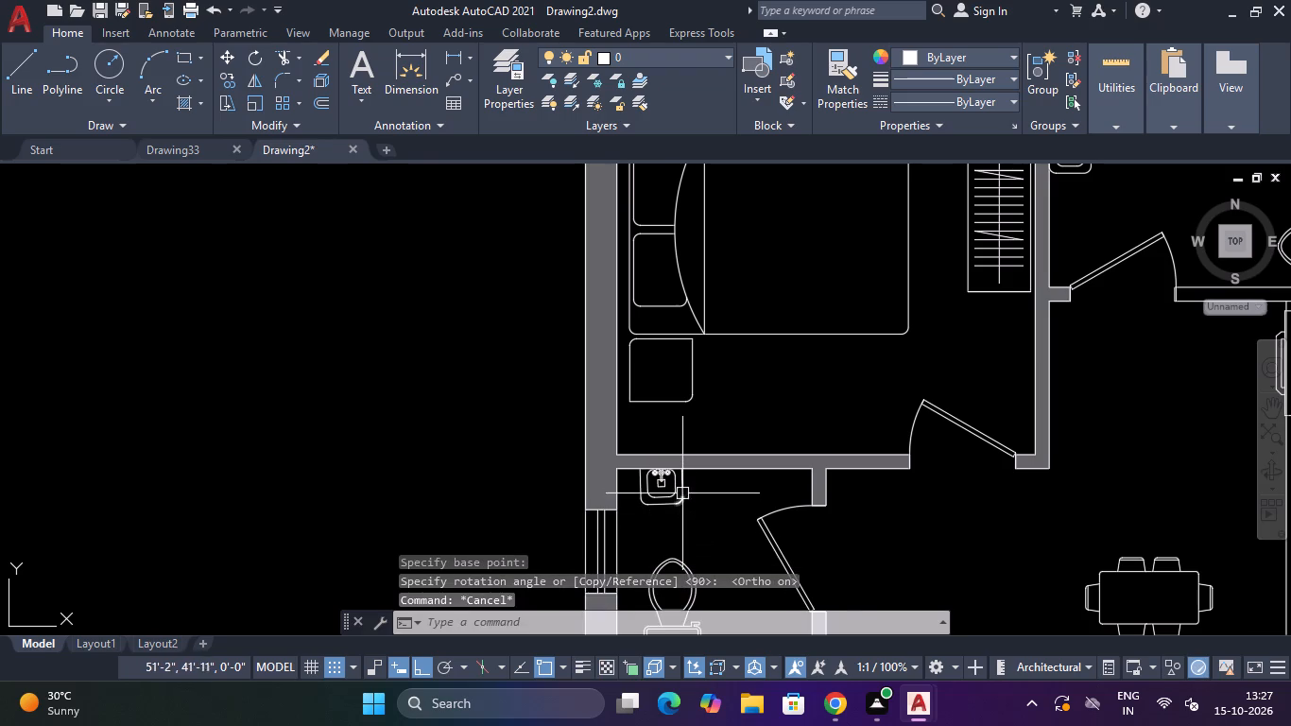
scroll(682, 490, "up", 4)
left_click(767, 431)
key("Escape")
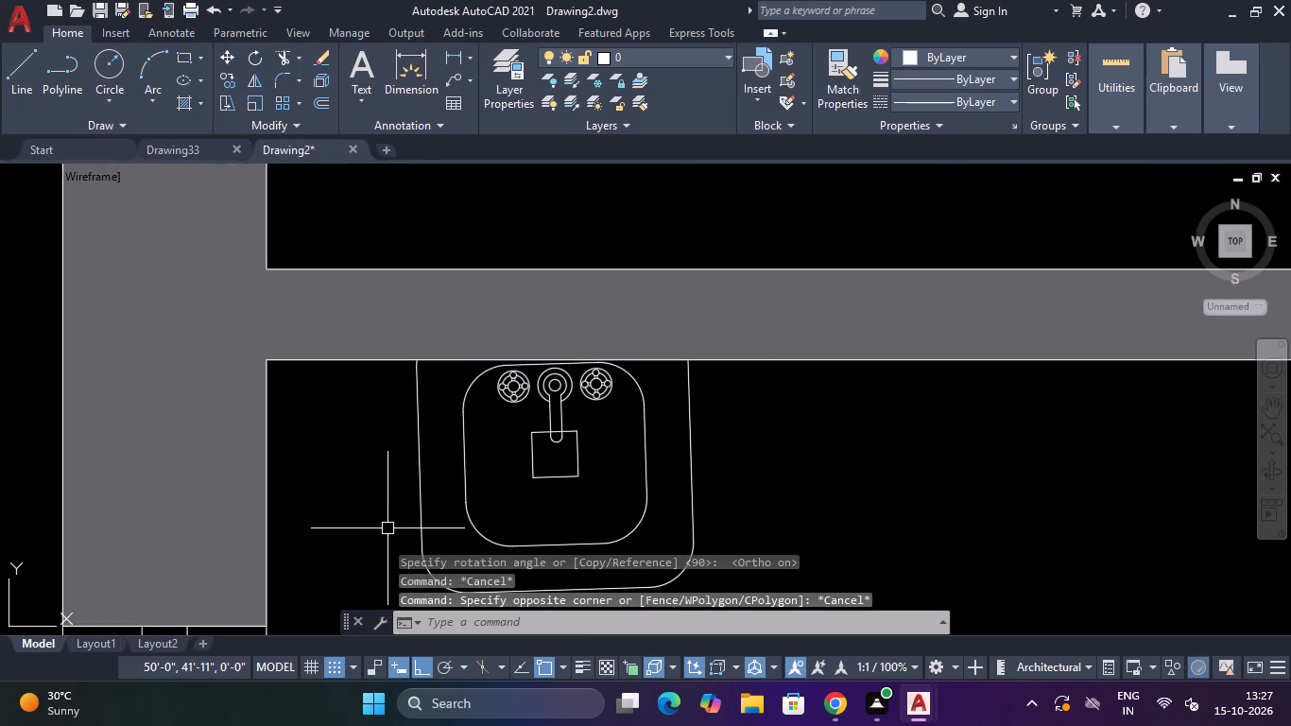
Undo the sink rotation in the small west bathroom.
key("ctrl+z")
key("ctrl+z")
Move the copied sink with its faucet out of the small west bathroom into the empty space west of the exterior wall.
scroll(618, 522, "down", 2)
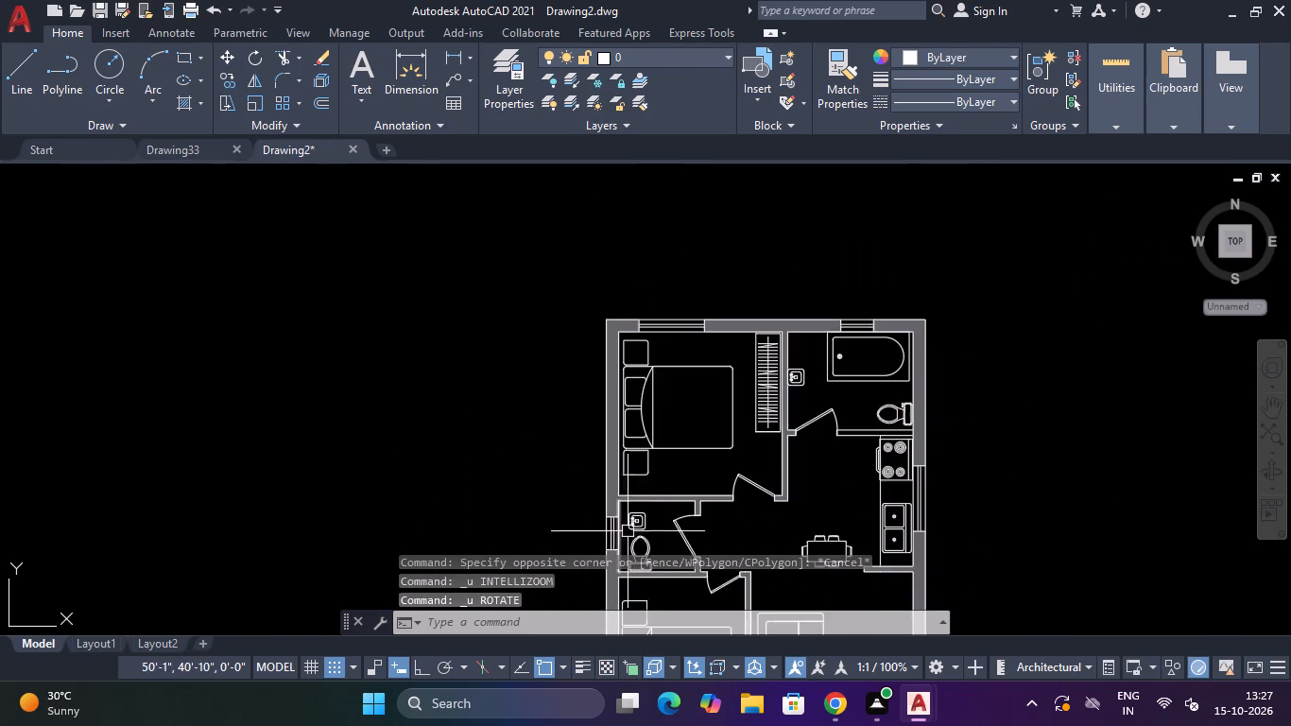
scroll(649, 551, "up", 4)
left_click_drag(663, 273, 659, 285)
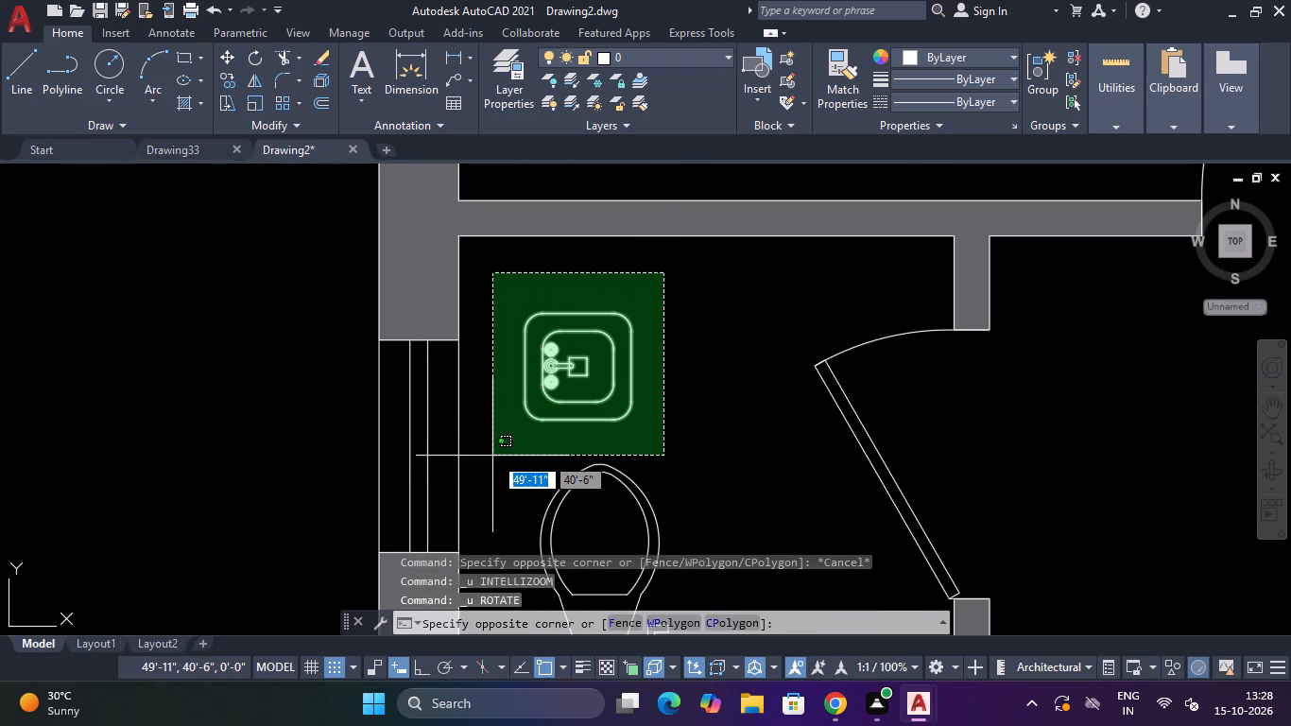
left_click(502, 445)
type("M")
key("space")
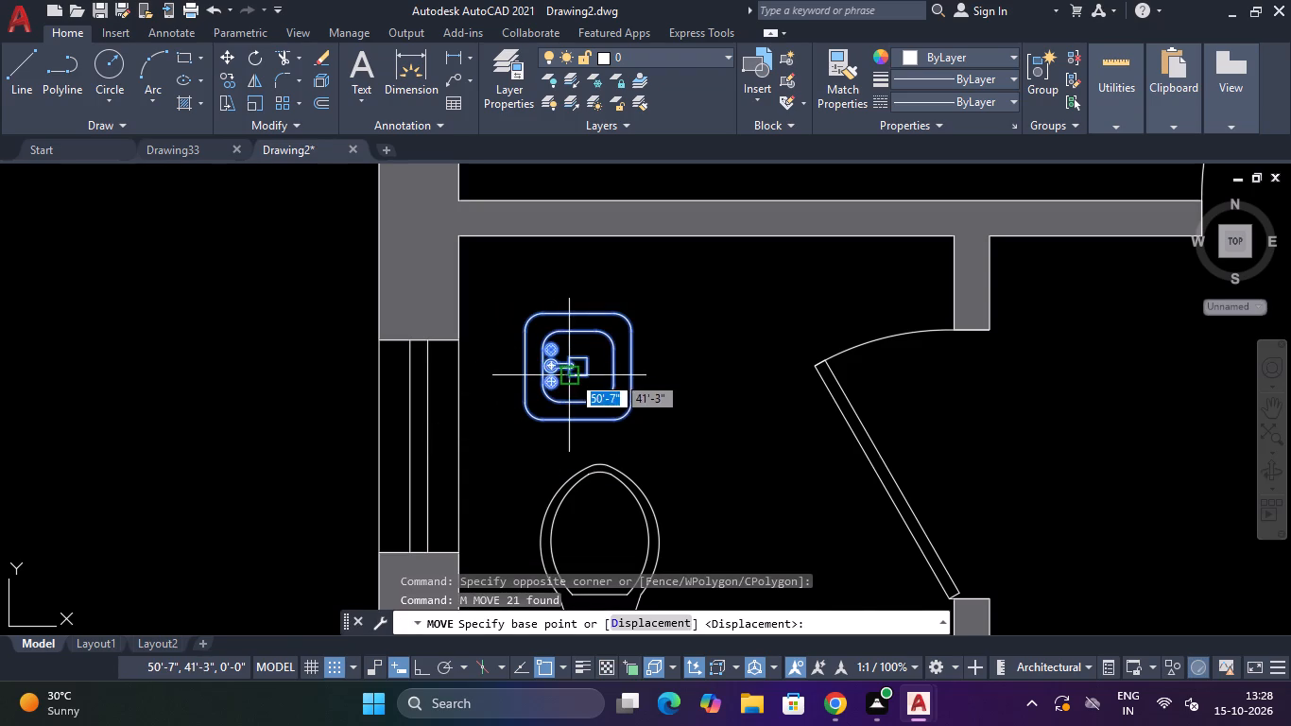
left_click(577, 366)
scroll(569, 372, "down", 3)
left_click(449, 387)
key("Escape")
Rotate the sink outside the west wall by 270° with Ortho on, so its faucet is on the north side.
left_click(491, 328)
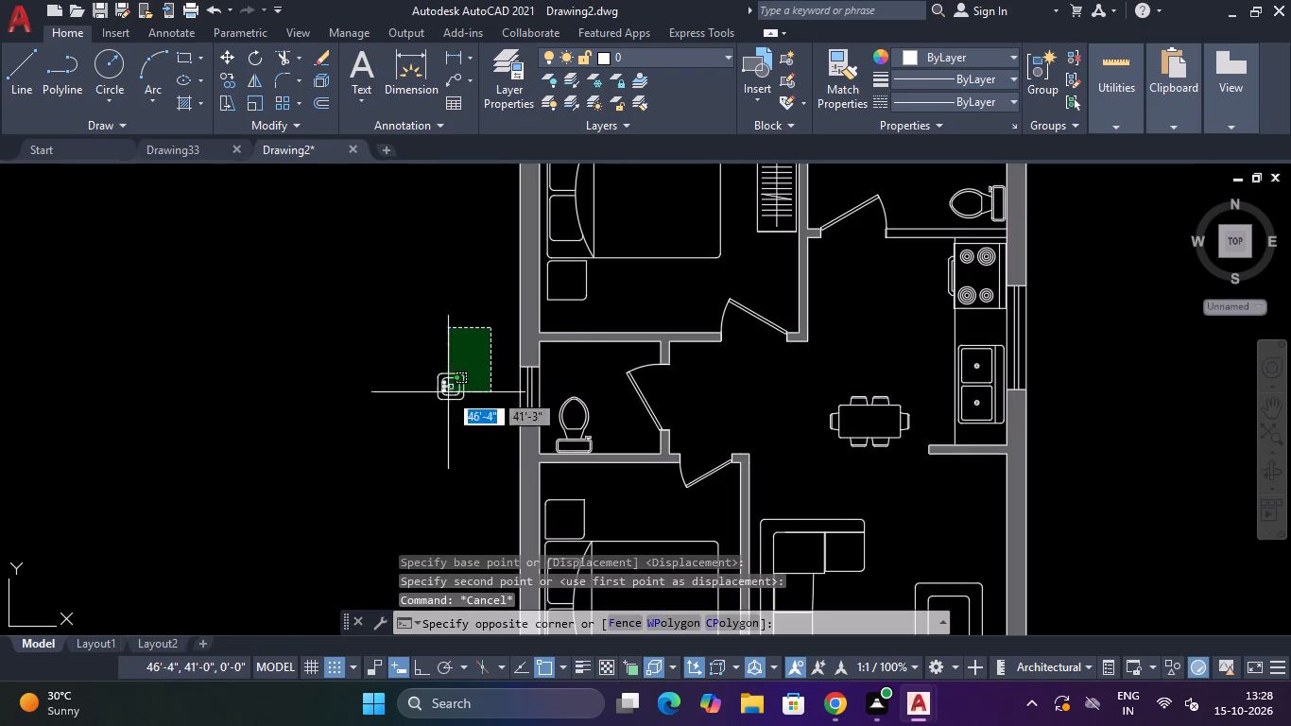
left_click(413, 437)
type("RO")
key("Return")
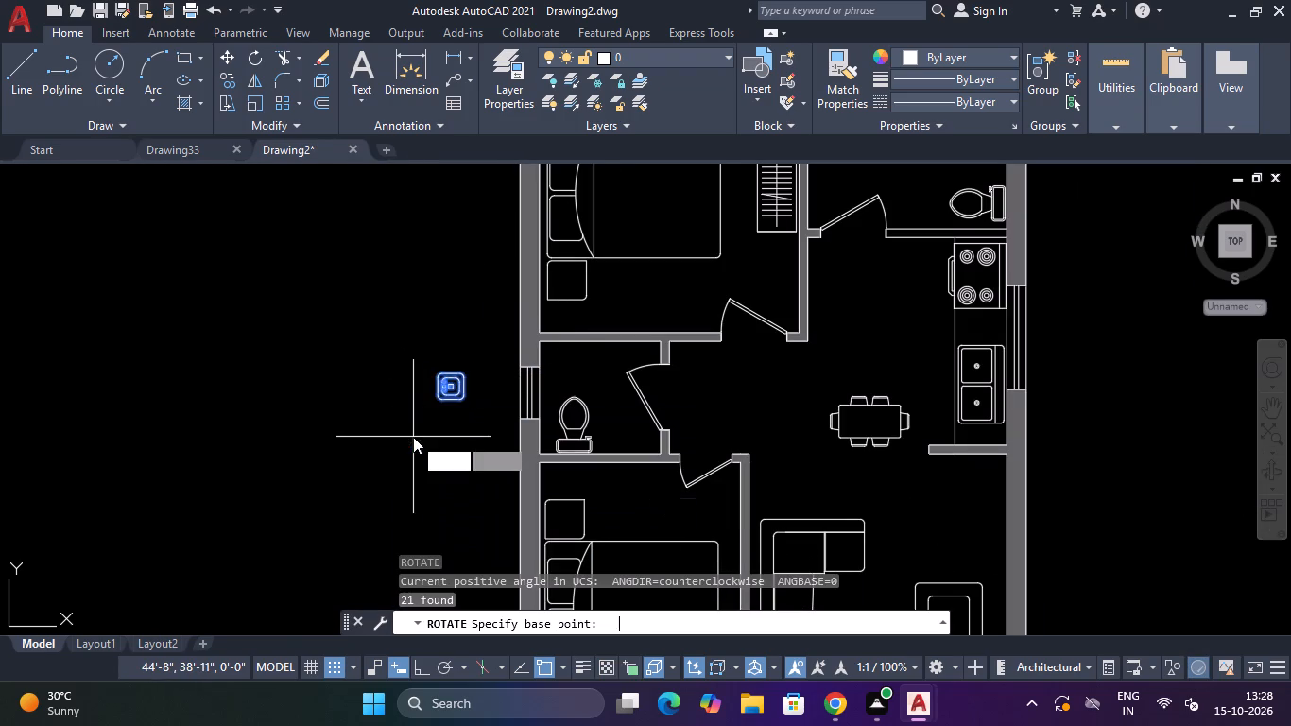
scroll(443, 385, "up", 3)
left_click(491, 353)
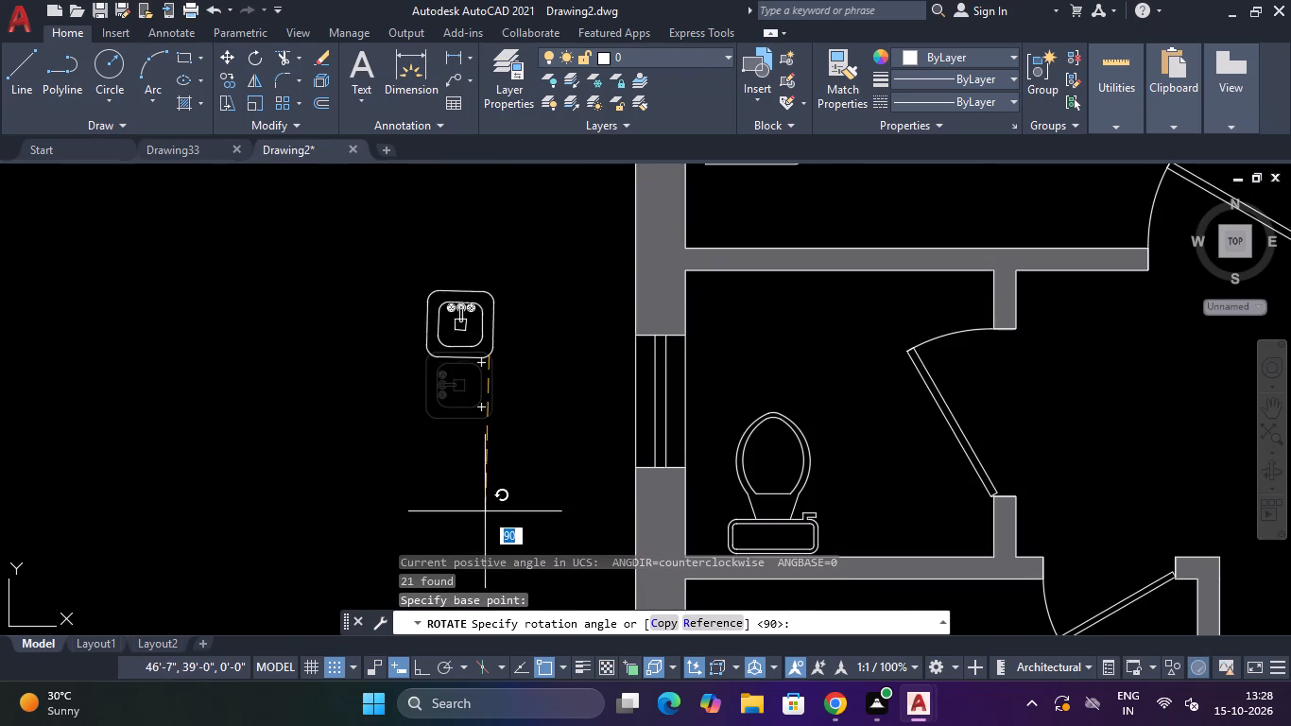
key("F8")
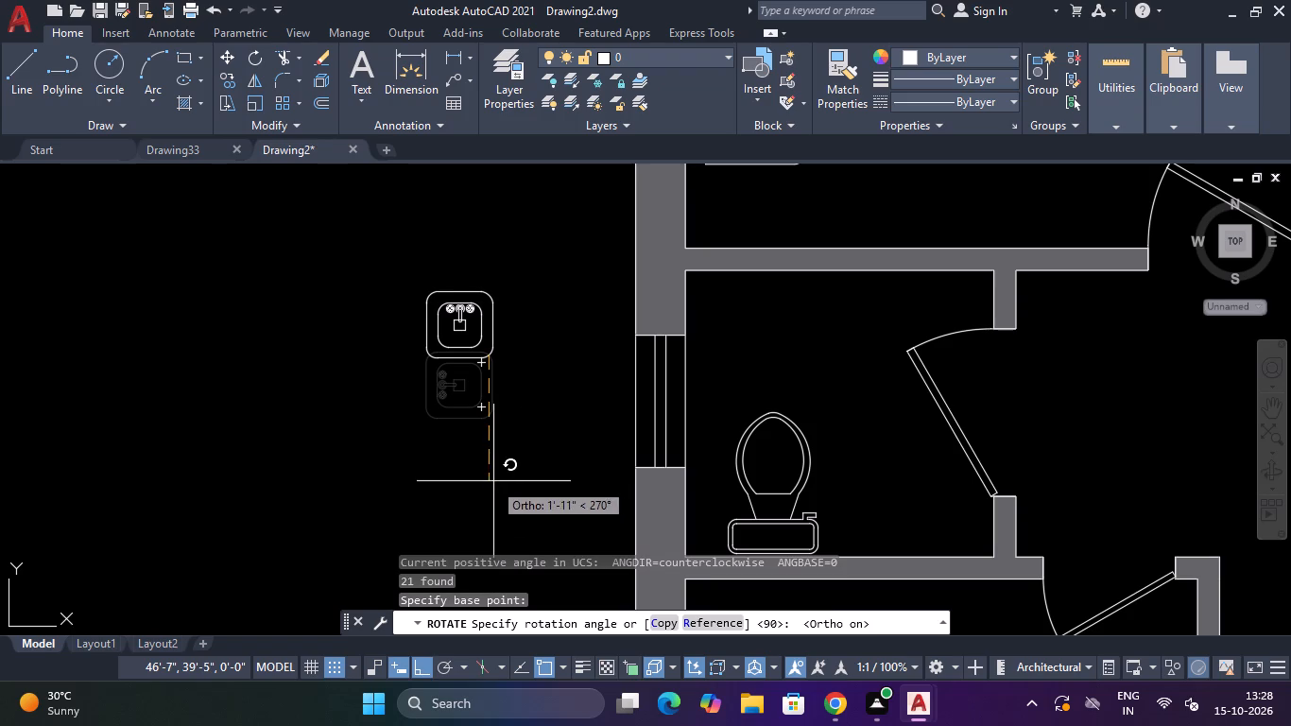
left_click(492, 481)
key("Escape")
key("Escape")
Move the rotated sink back into the small west bathroom, in its northwest corner close to the north partition.
left_click(523, 248)
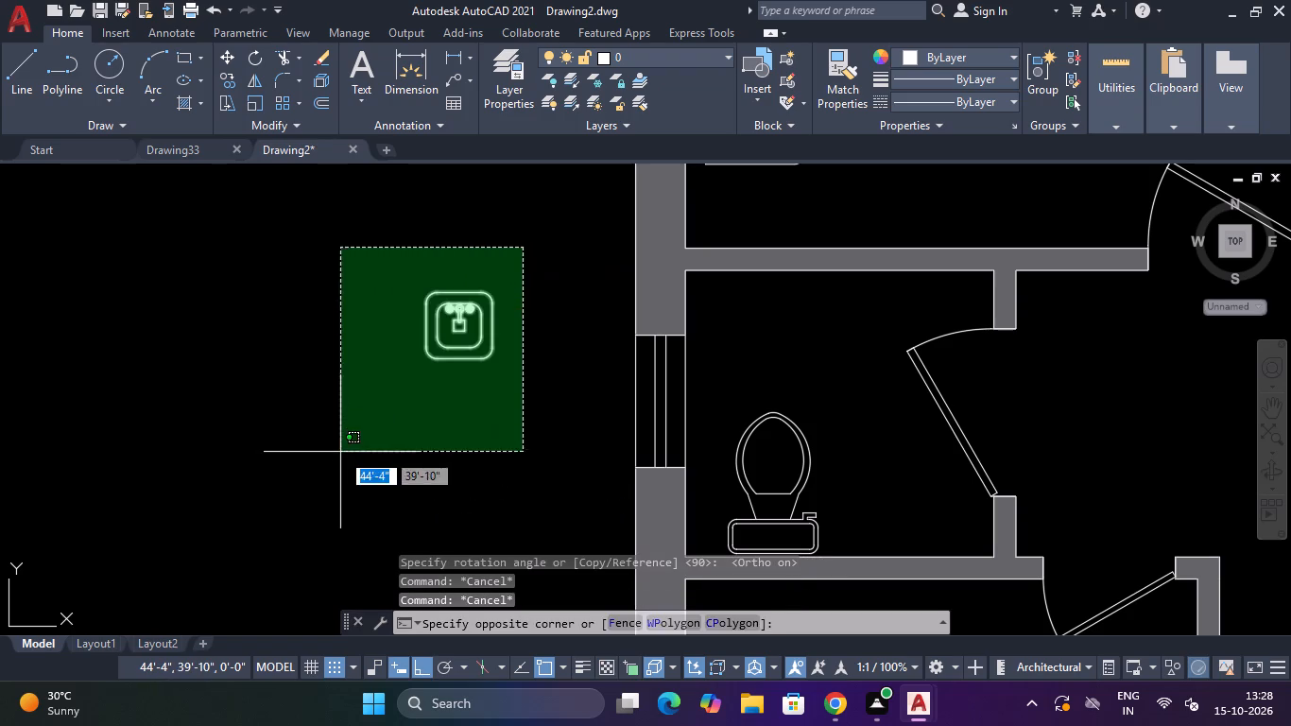
left_click(340, 452)
type("M")
key("space")
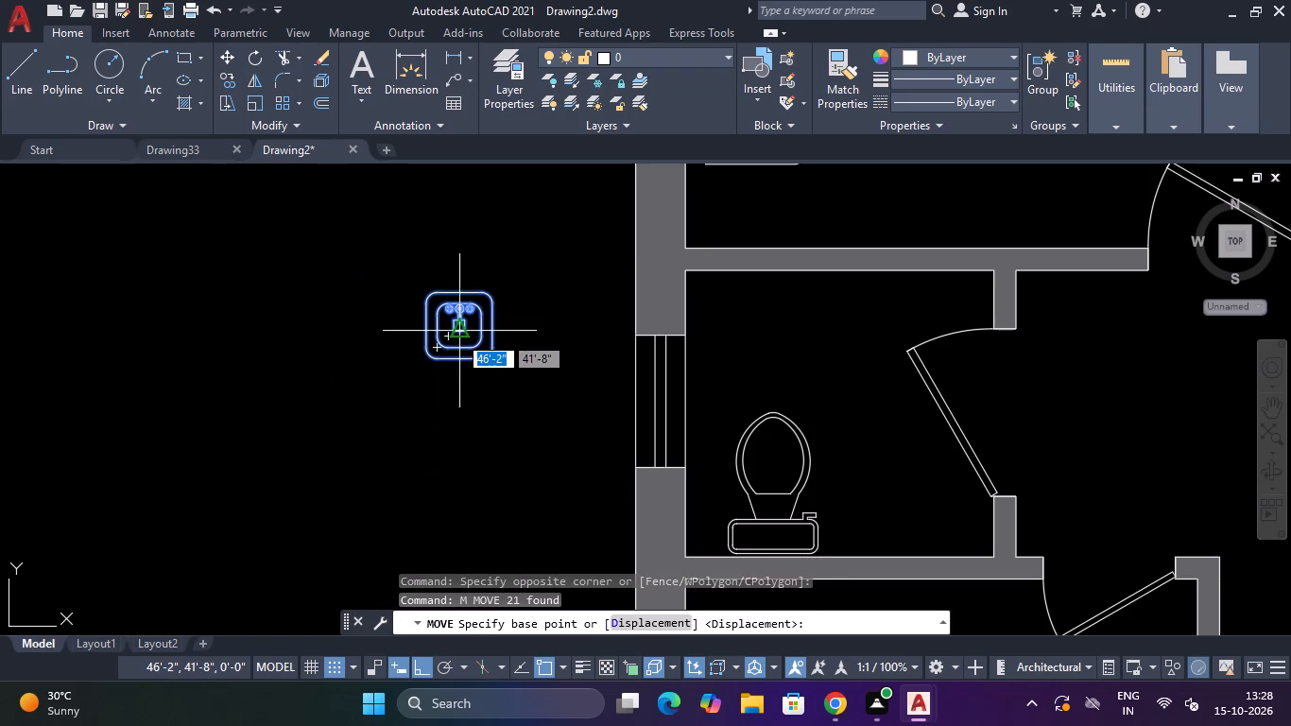
left_click(457, 333)
scroll(470, 370, "down", 2)
scroll(574, 365, "up", 2)
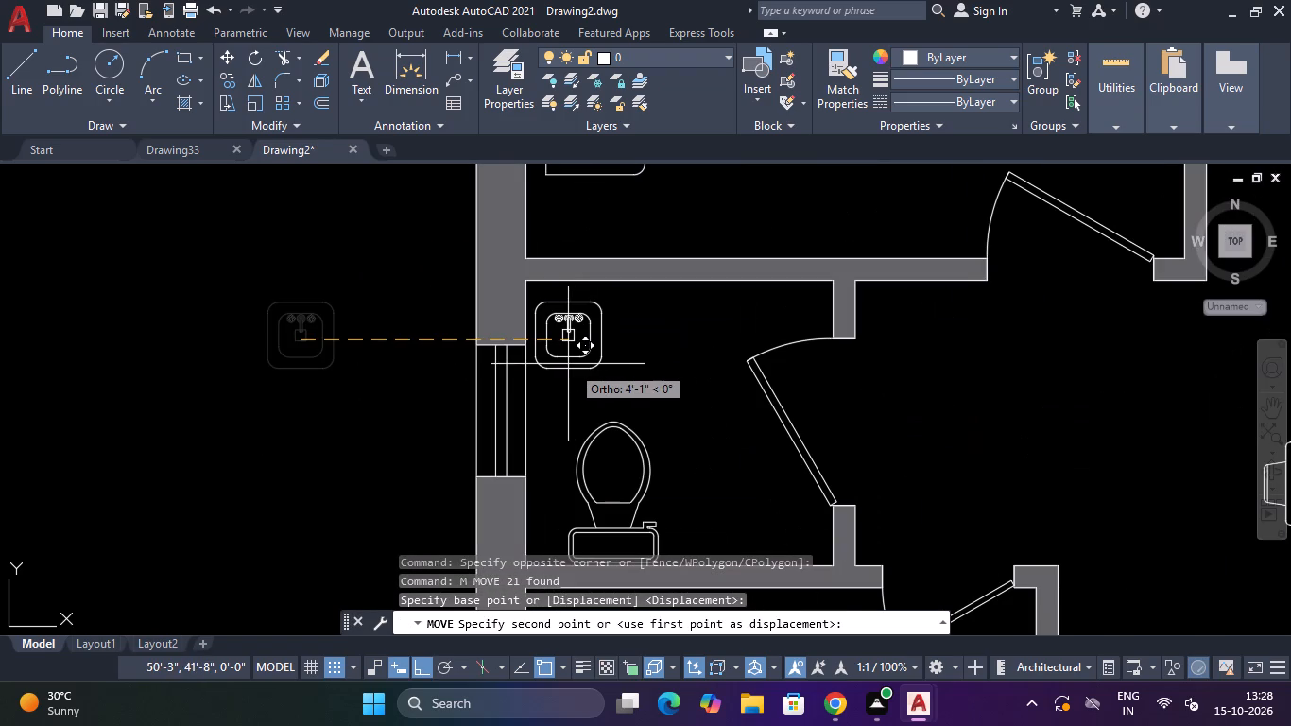
key("F8")
scroll(589, 328, "up", 1)
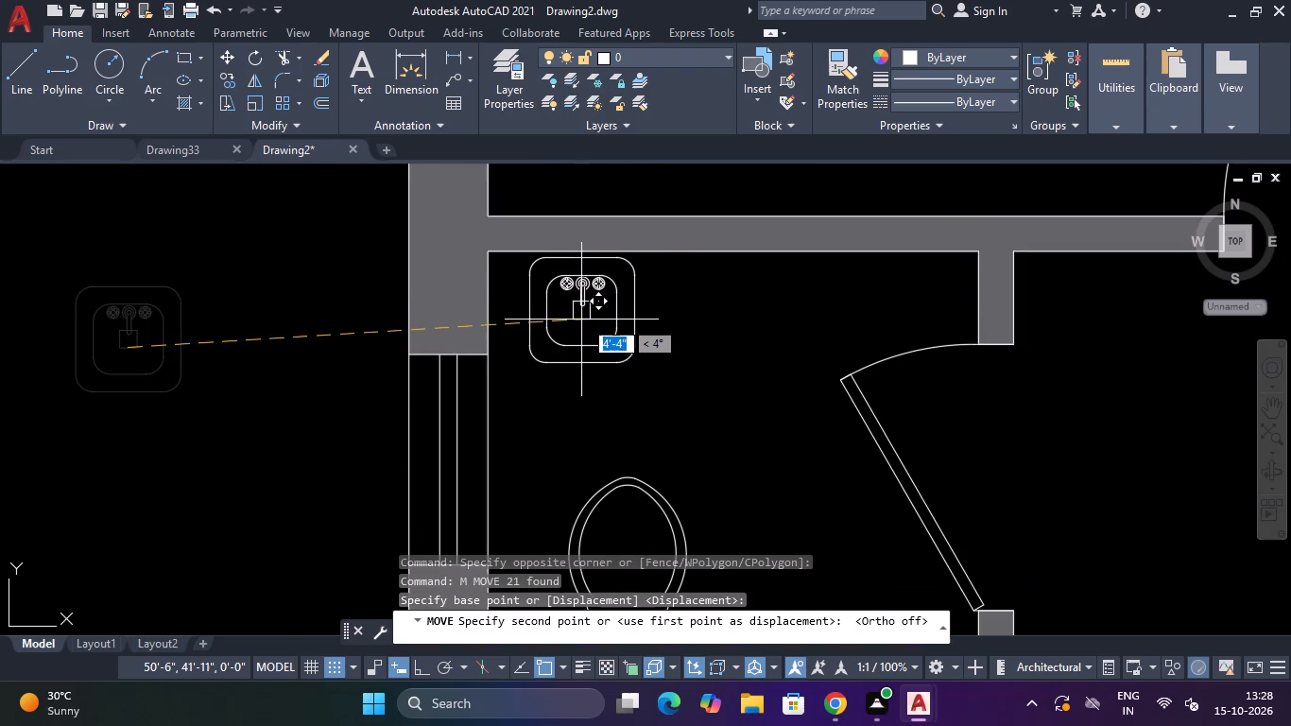
left_click(579, 318)
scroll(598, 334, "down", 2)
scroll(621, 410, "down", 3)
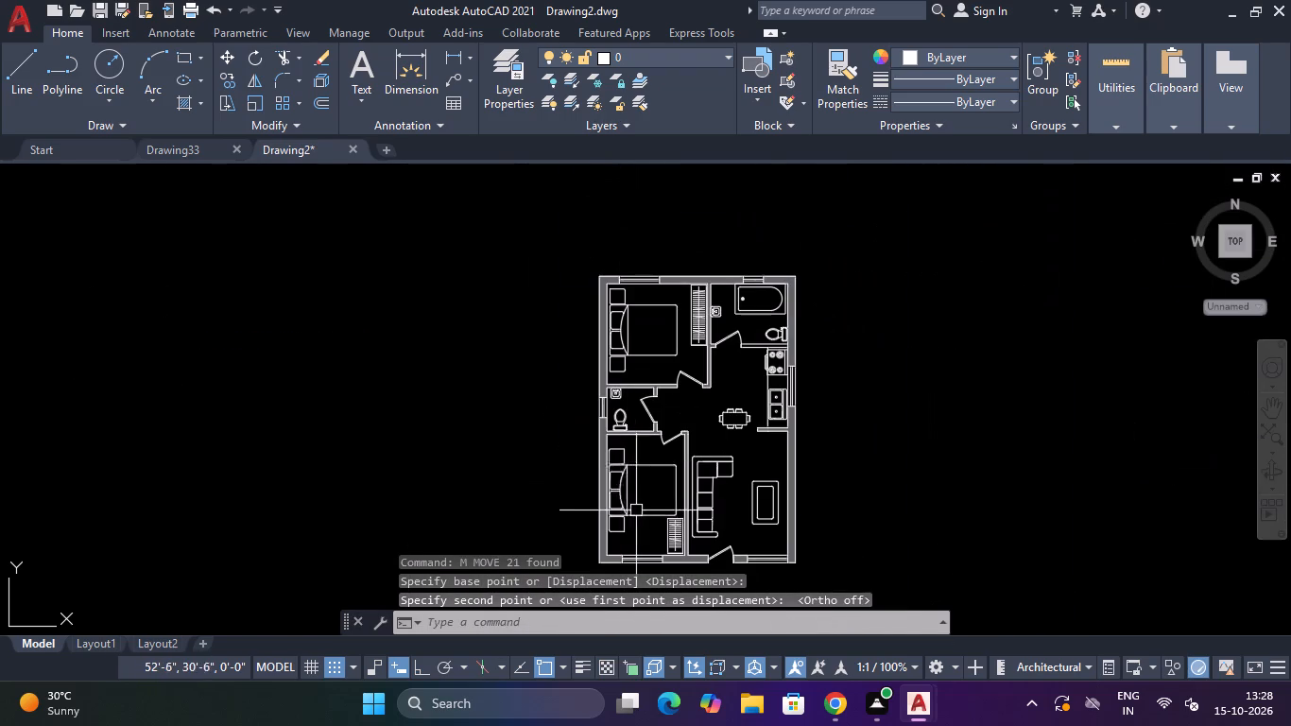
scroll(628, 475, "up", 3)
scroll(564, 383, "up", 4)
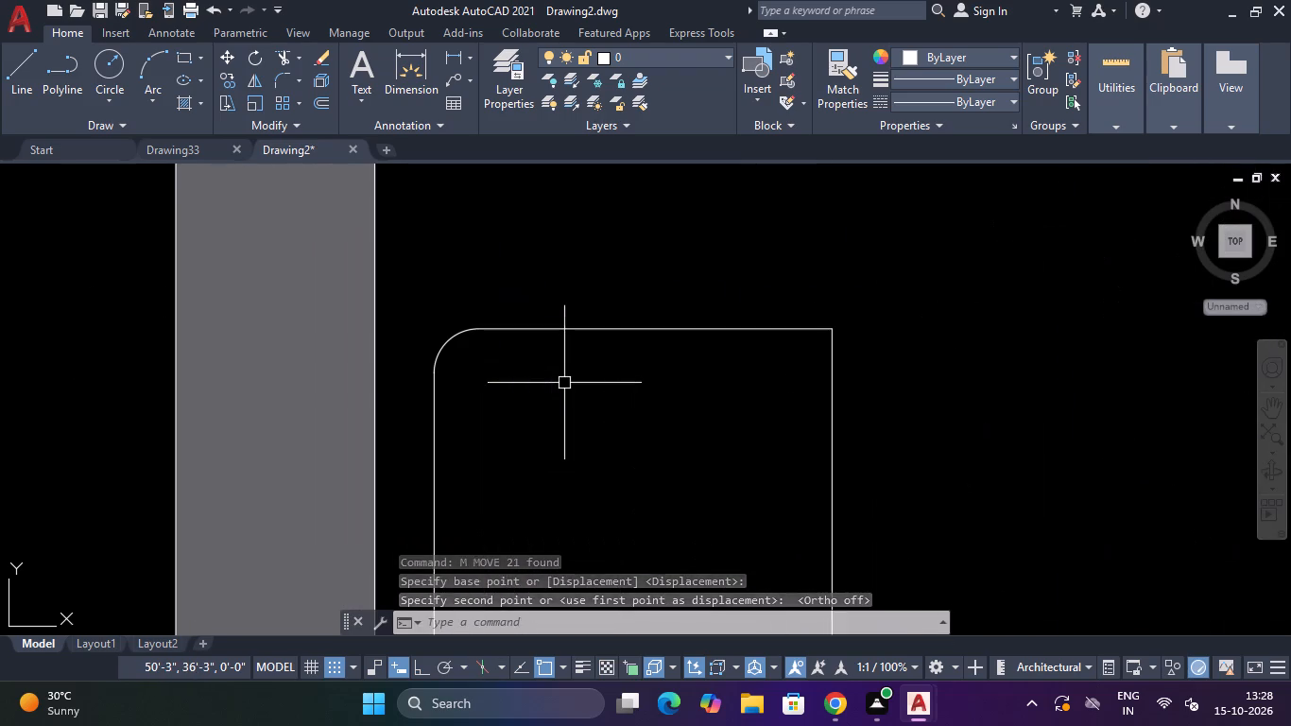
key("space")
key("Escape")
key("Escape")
Open the Bed - Queen block of the south bedroom's bed in the block editor.
scroll(564, 383, "down", 6)
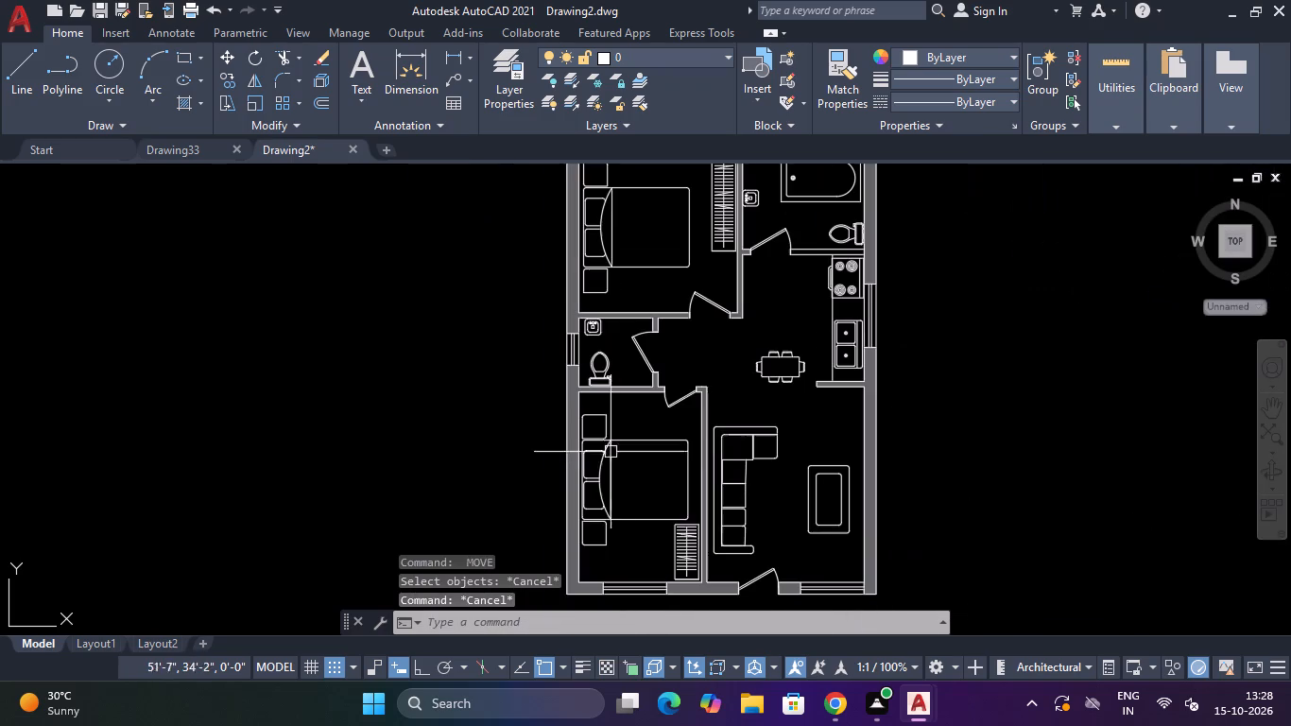
double_click(677, 442)
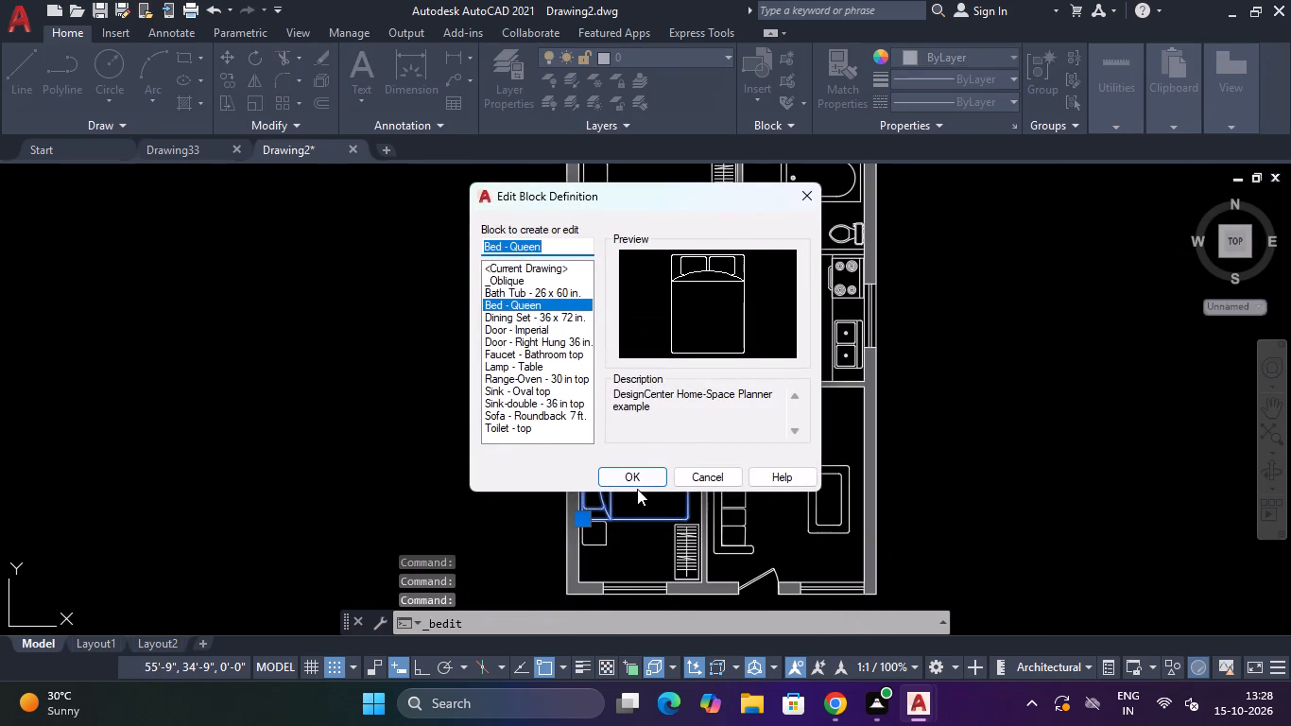
left_click(632, 479)
Draw a horizontal line about 5' long across the bed's full width, near its foot edge.
type("L")
key("space")
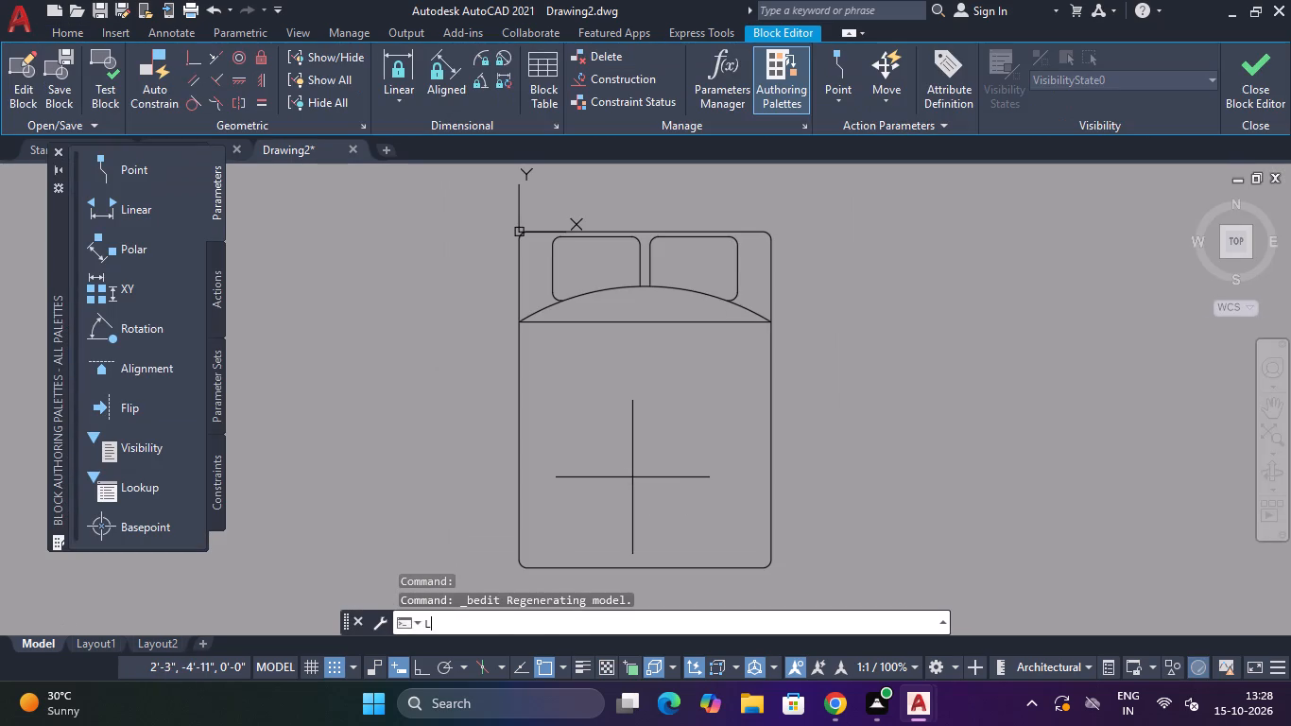
left_click(517, 542)
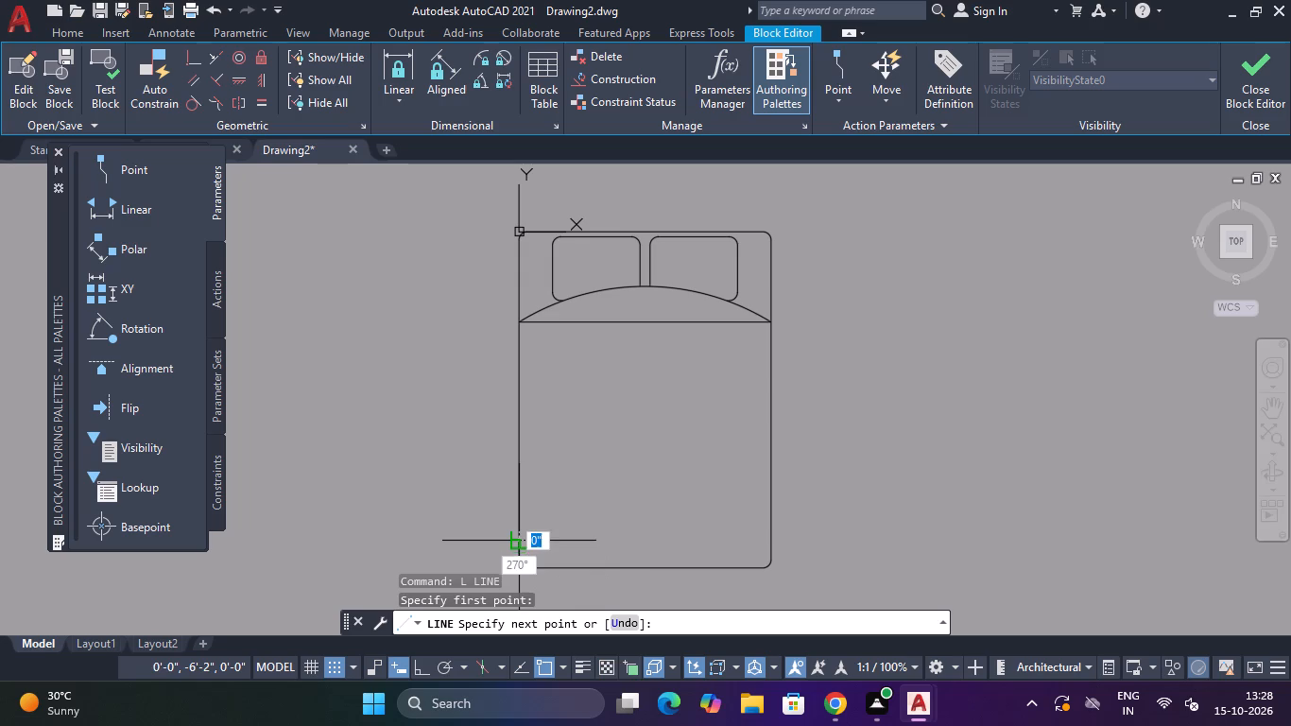
left_click(773, 537)
key("Escape")
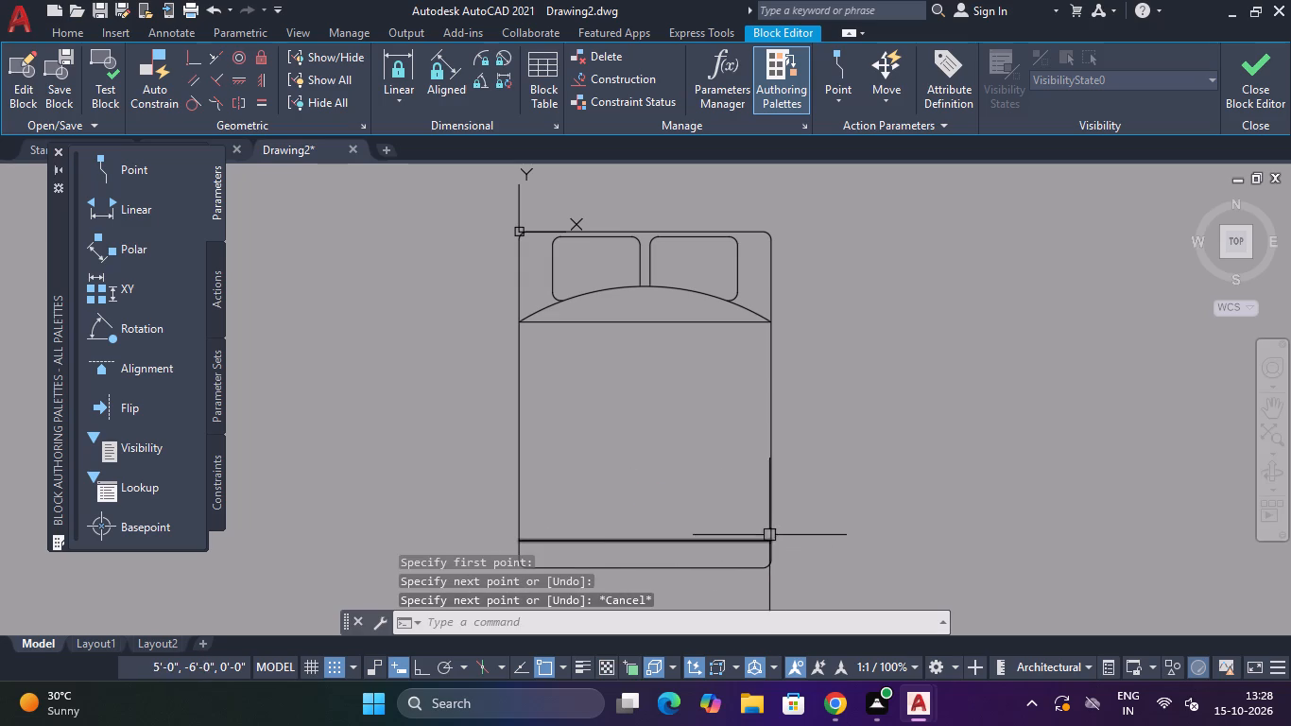
Offset the line near the bed's foot by 2" toward the pillows twice, making three parallel lines.
type("O")
key("space")
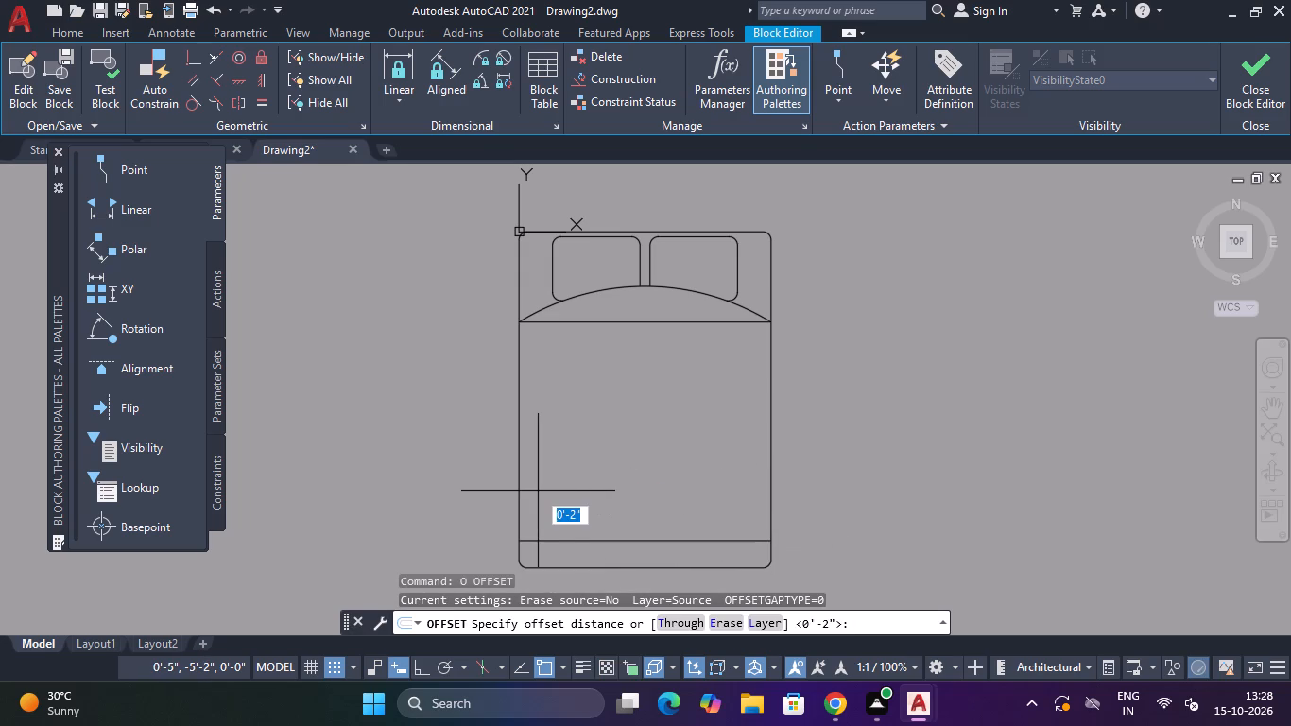
key("Return")
left_click(581, 540)
left_click(606, 492)
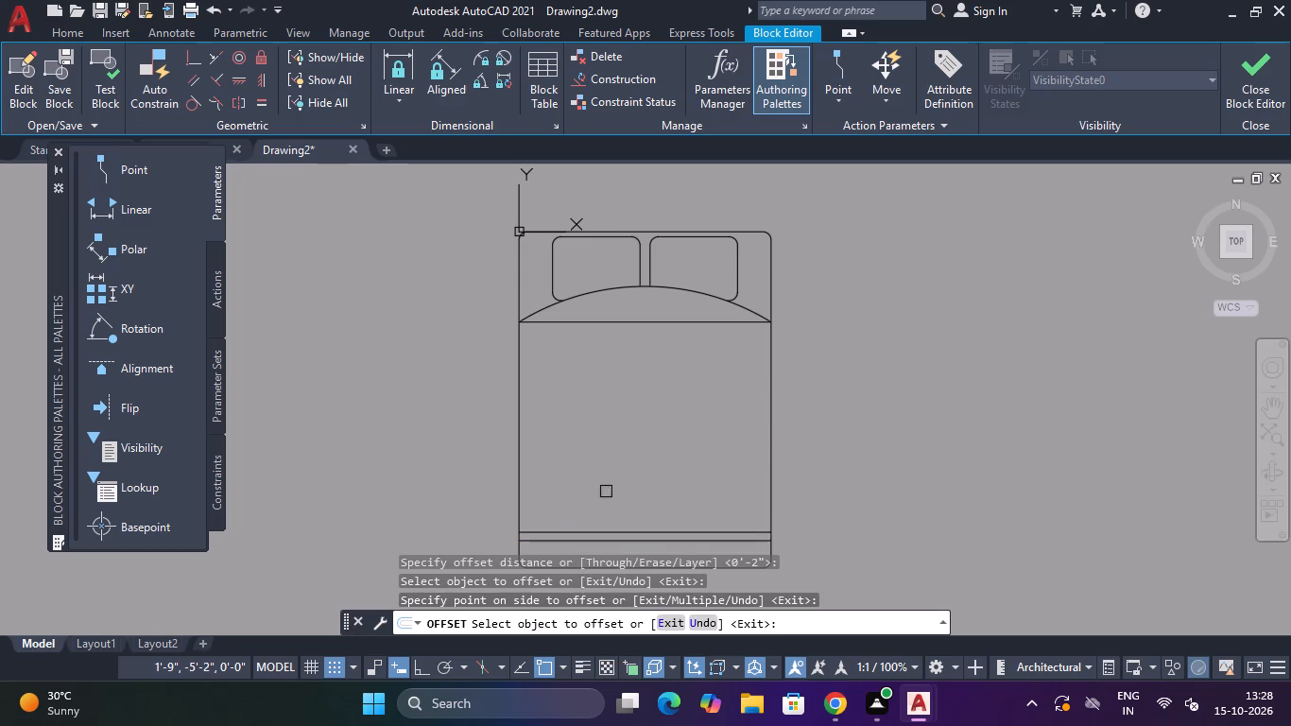
left_click(604, 532)
left_click(625, 482)
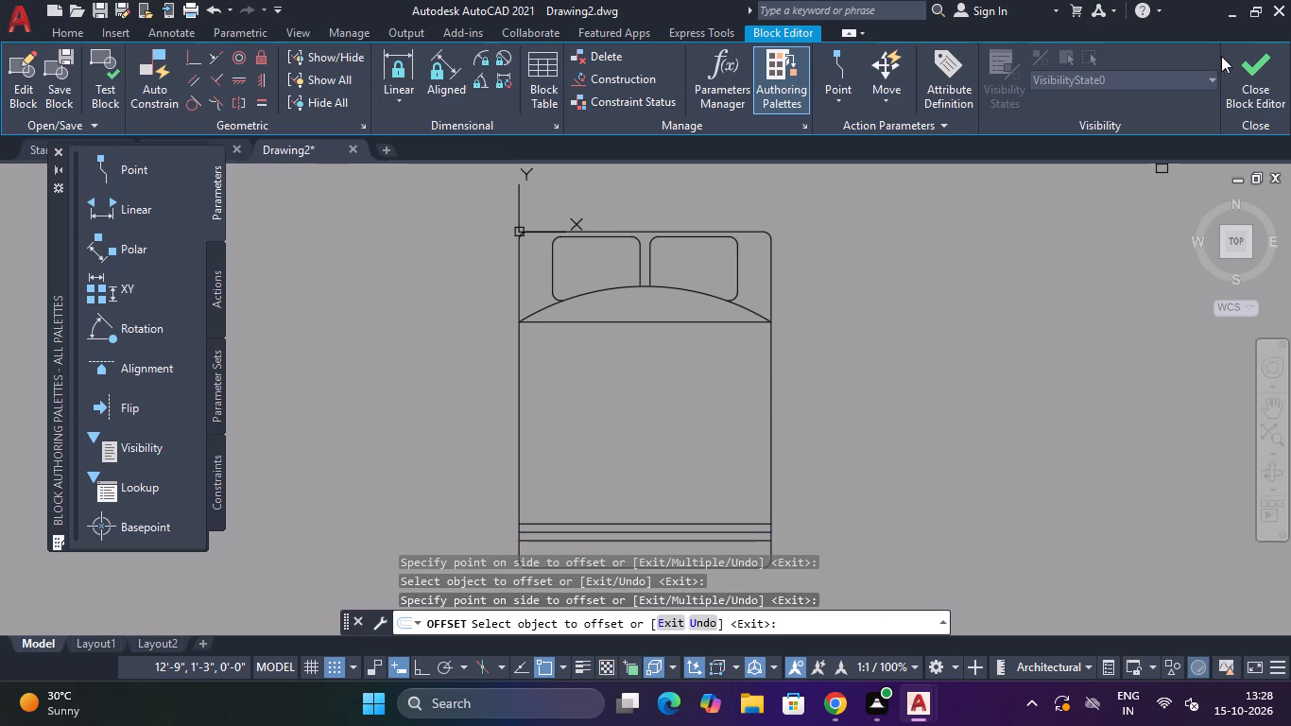
Close the block editor, saving the changes to the Bed - Queen block.
left_click(1247, 65)
left_click(712, 312)
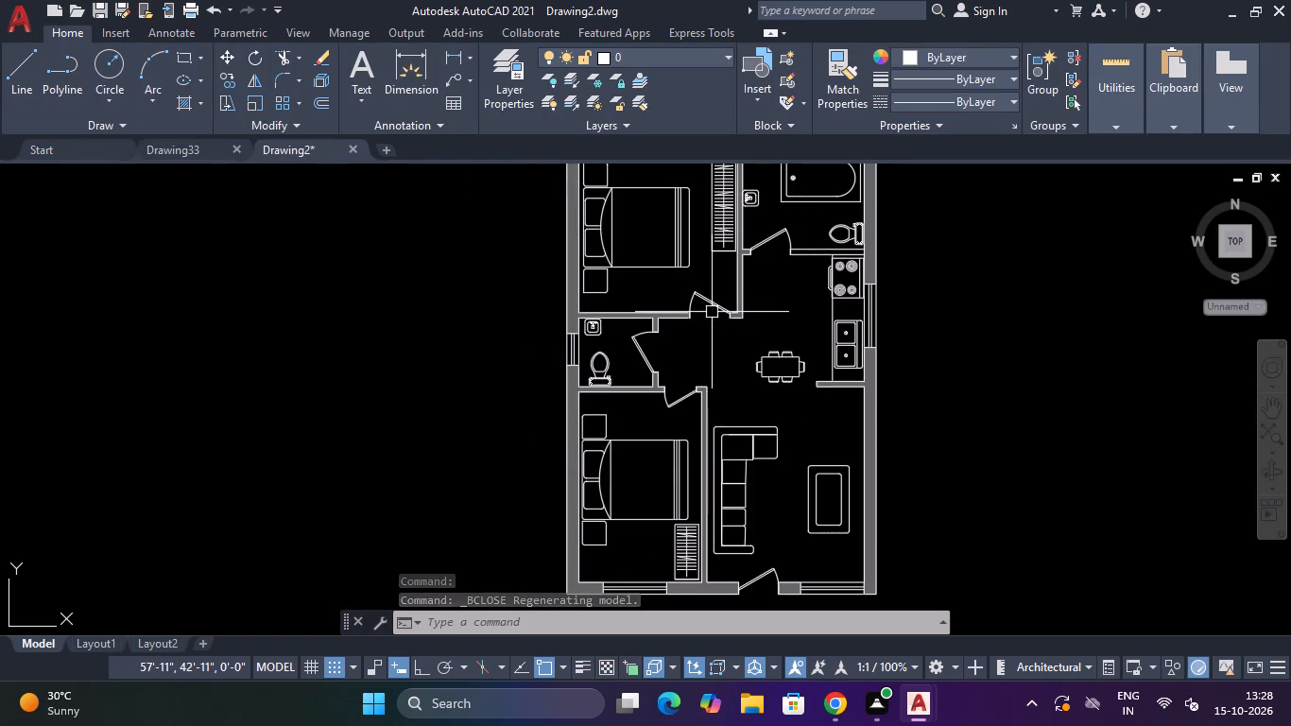
Review the whole floor plan, then examine the small west bathroom, the south bedroom and the living room up close.
scroll(716, 313, "down", 3)
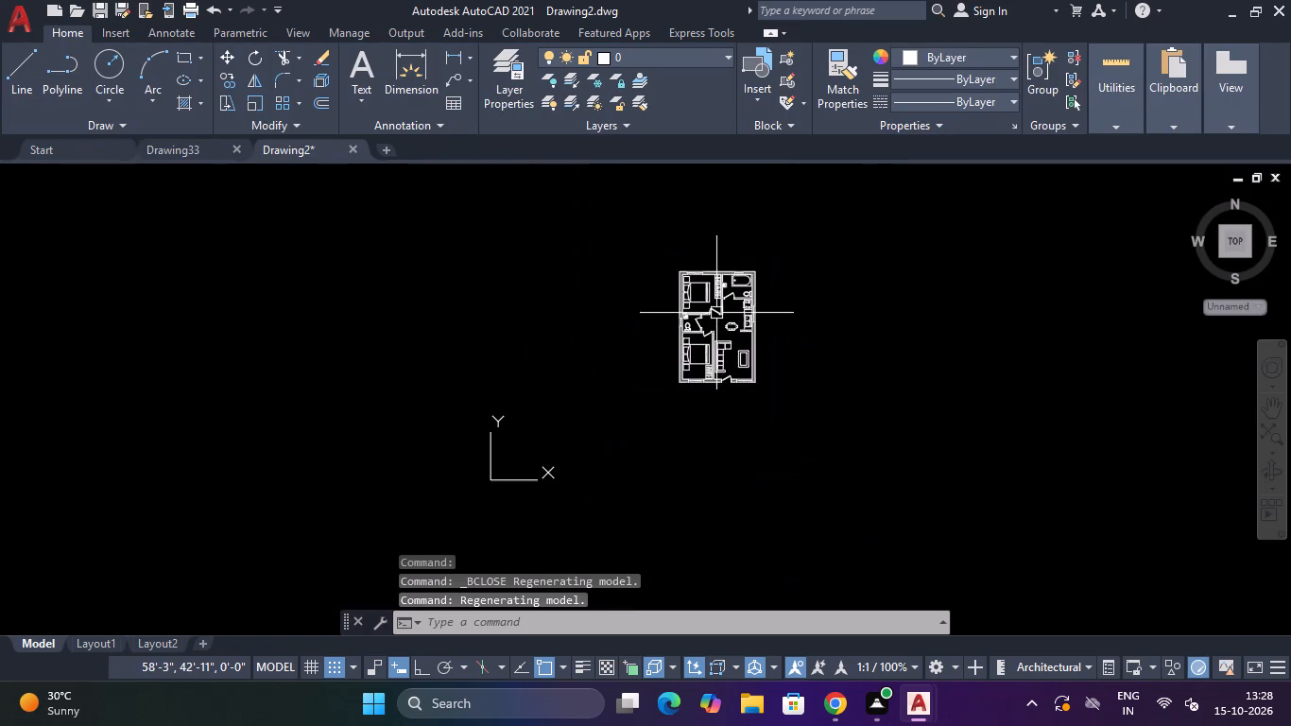
scroll(716, 314, "up", 3)
scroll(717, 314, "down", 2)
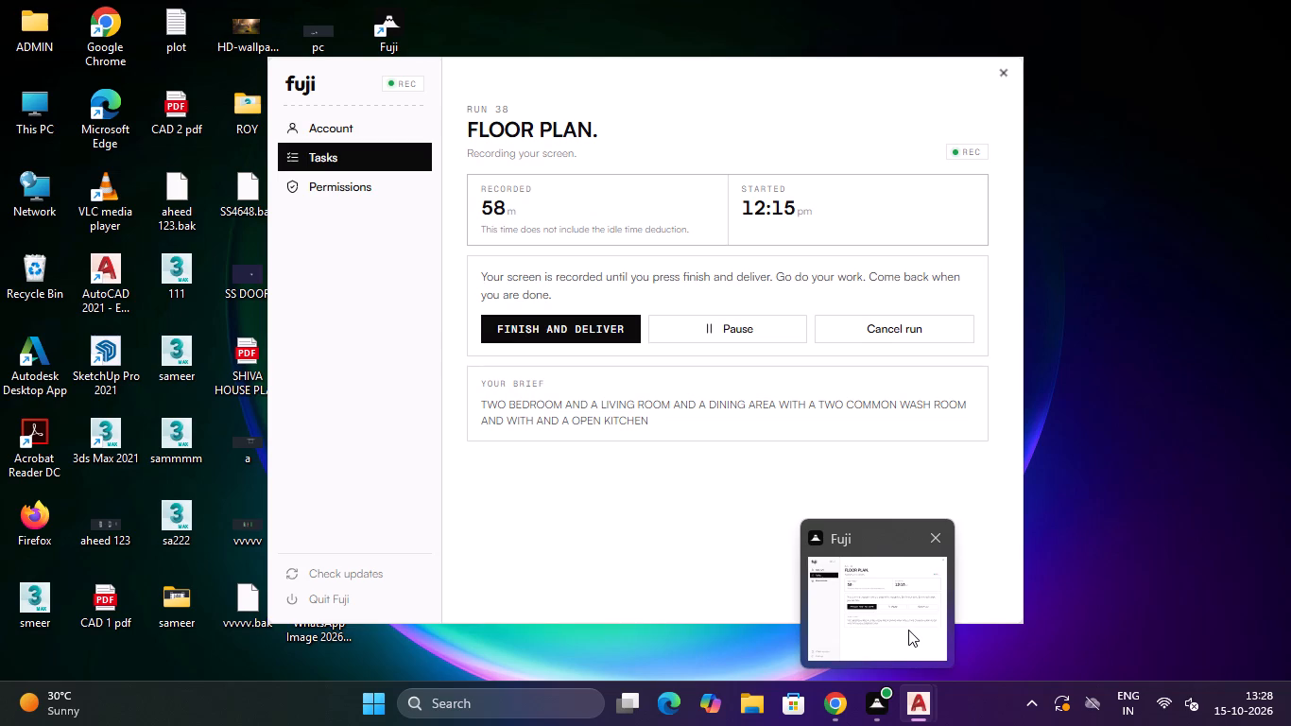
scroll(714, 340, "up", 2)
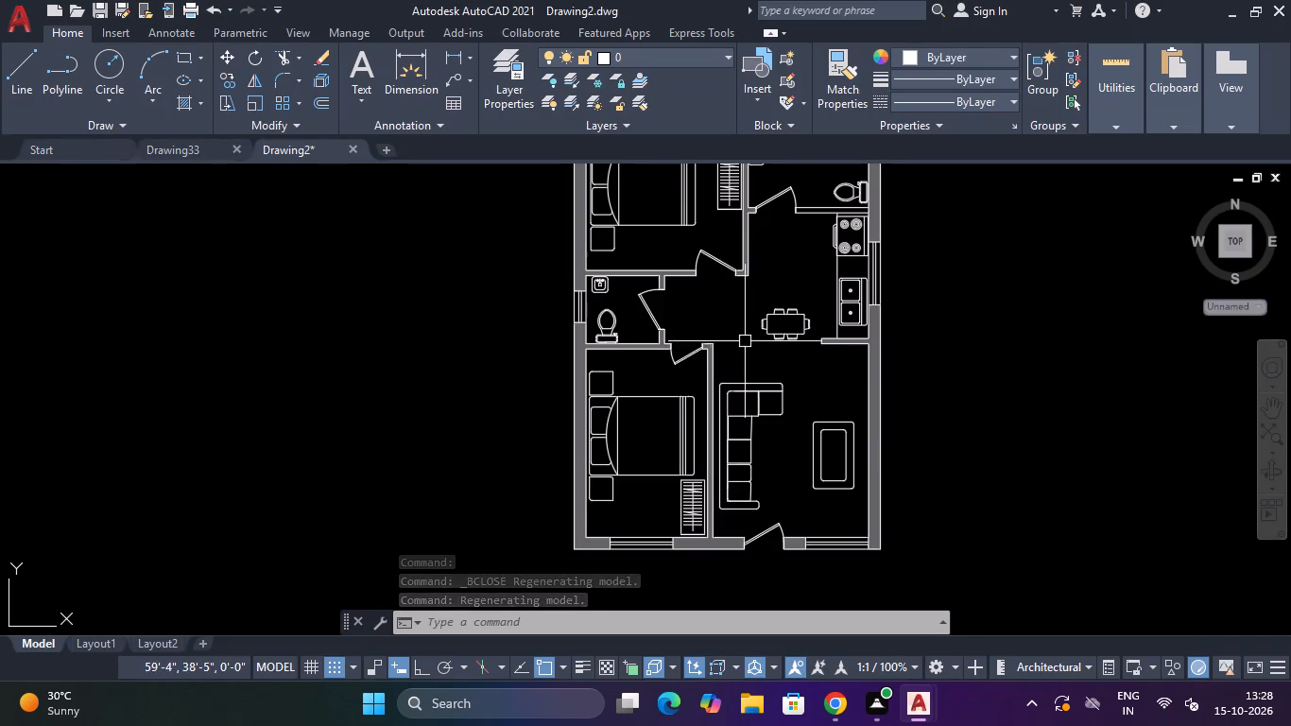
scroll(745, 321, "down", 2)
scroll(715, 304, "up", 3)
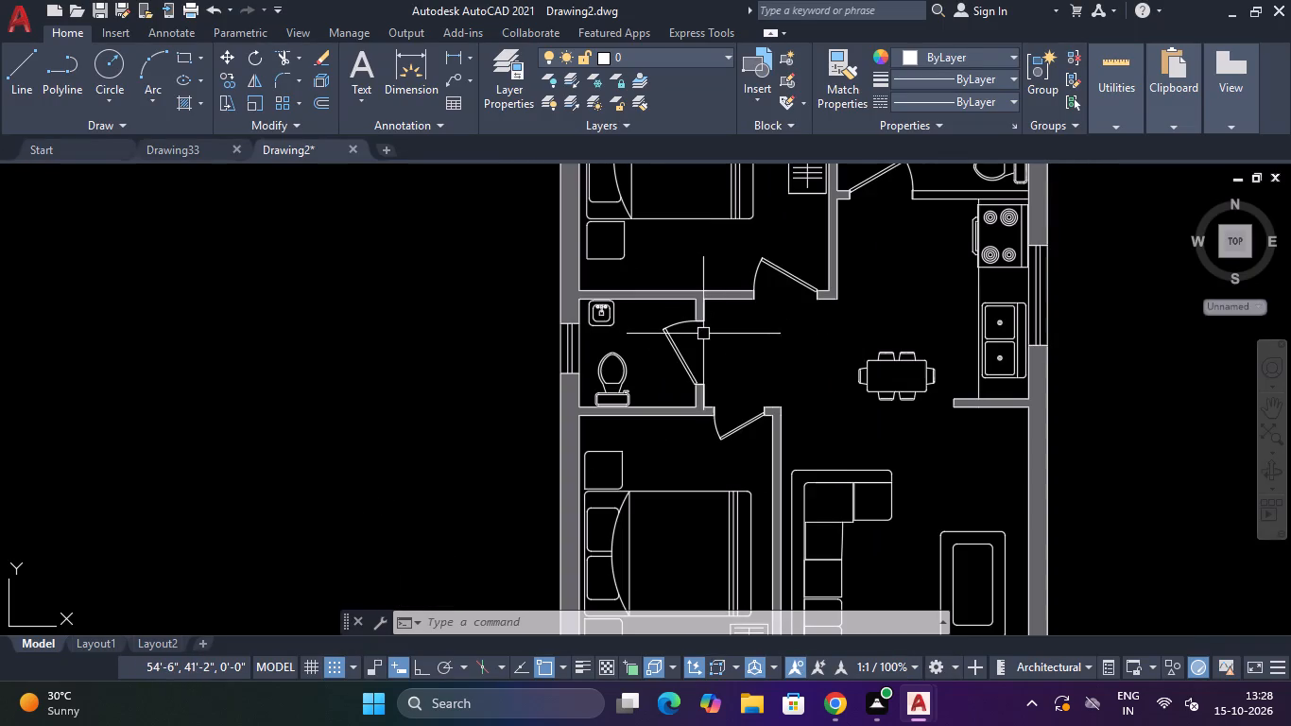
scroll(763, 271, "up", 1)
scroll(763, 271, "down", 3)
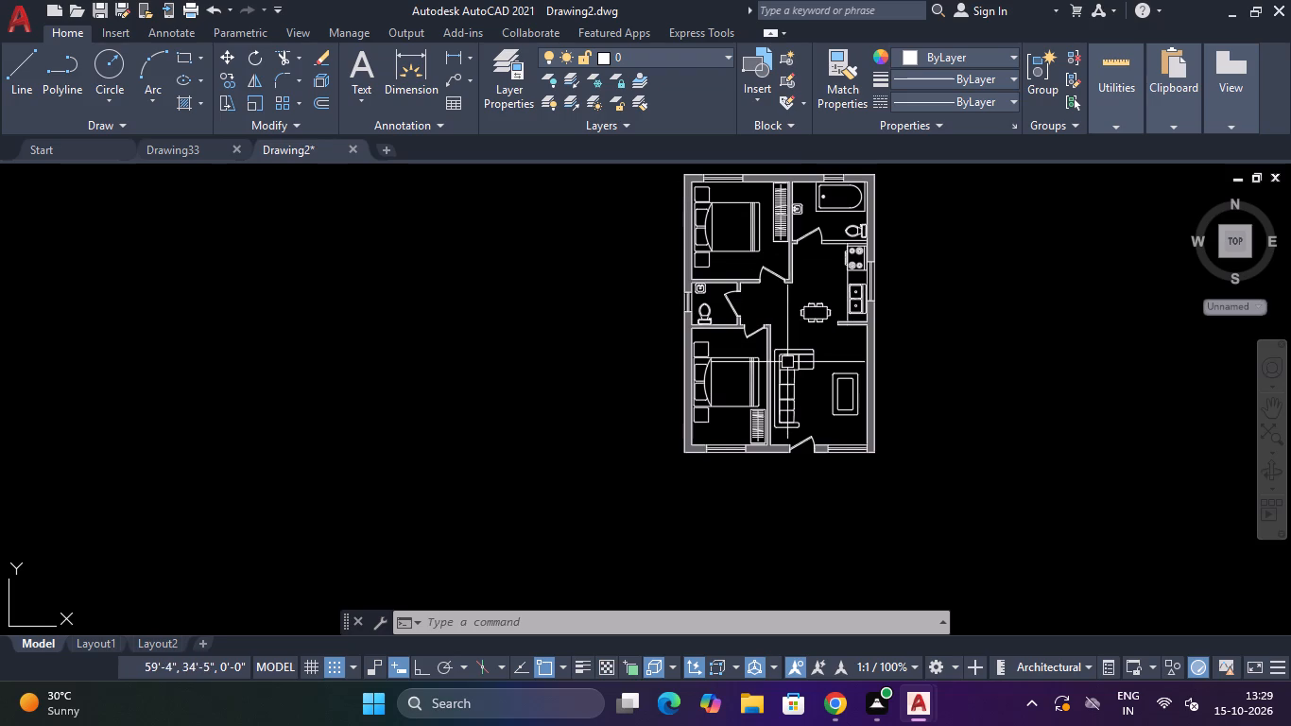
scroll(776, 389, "up", 3)
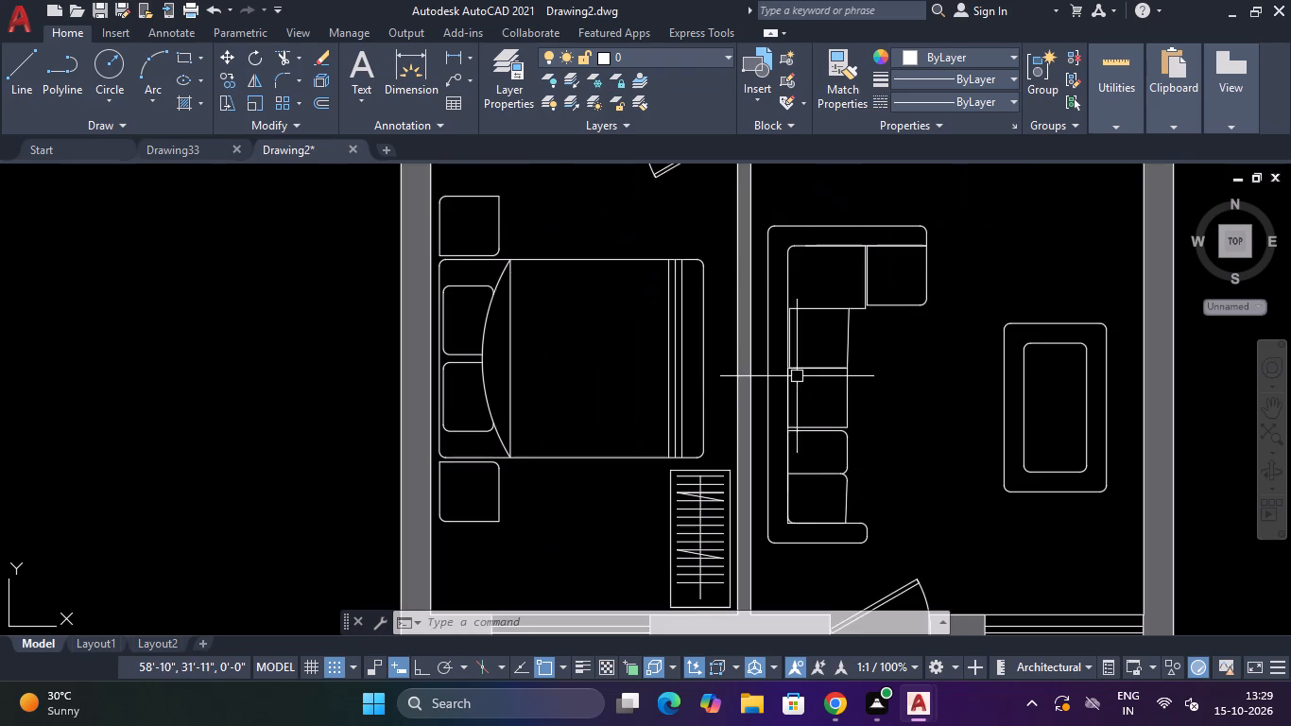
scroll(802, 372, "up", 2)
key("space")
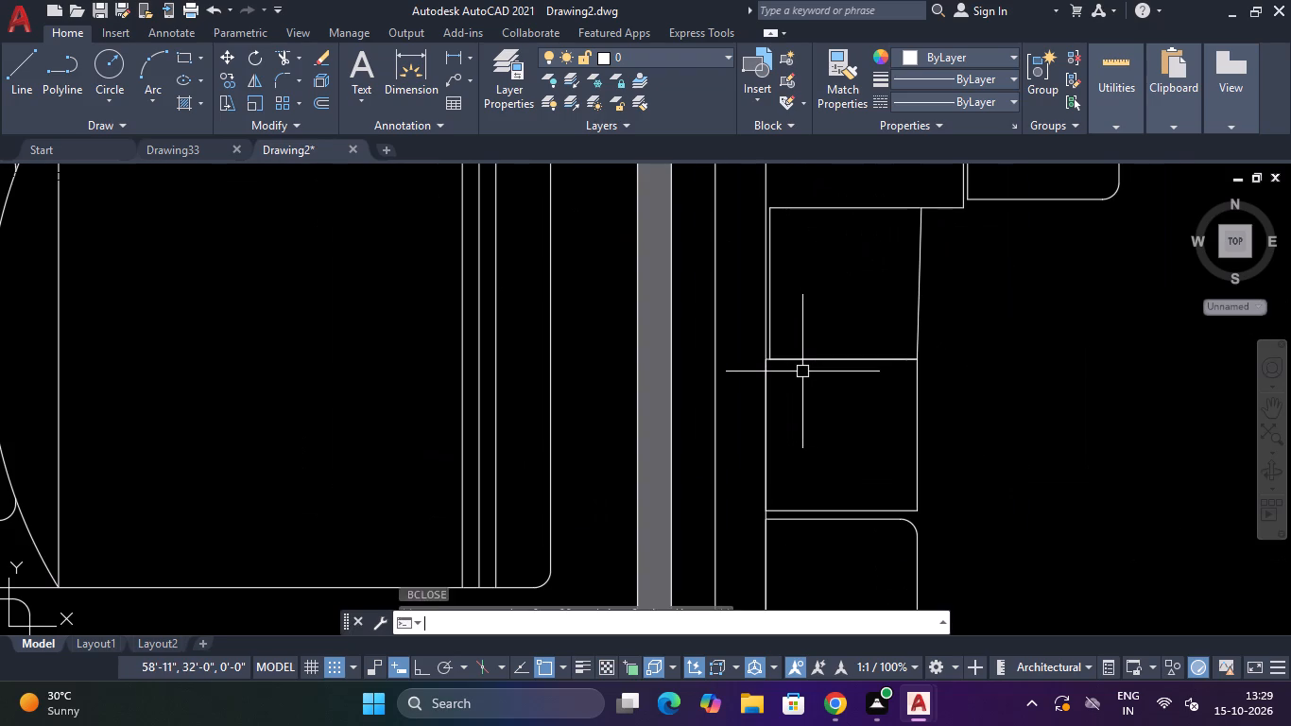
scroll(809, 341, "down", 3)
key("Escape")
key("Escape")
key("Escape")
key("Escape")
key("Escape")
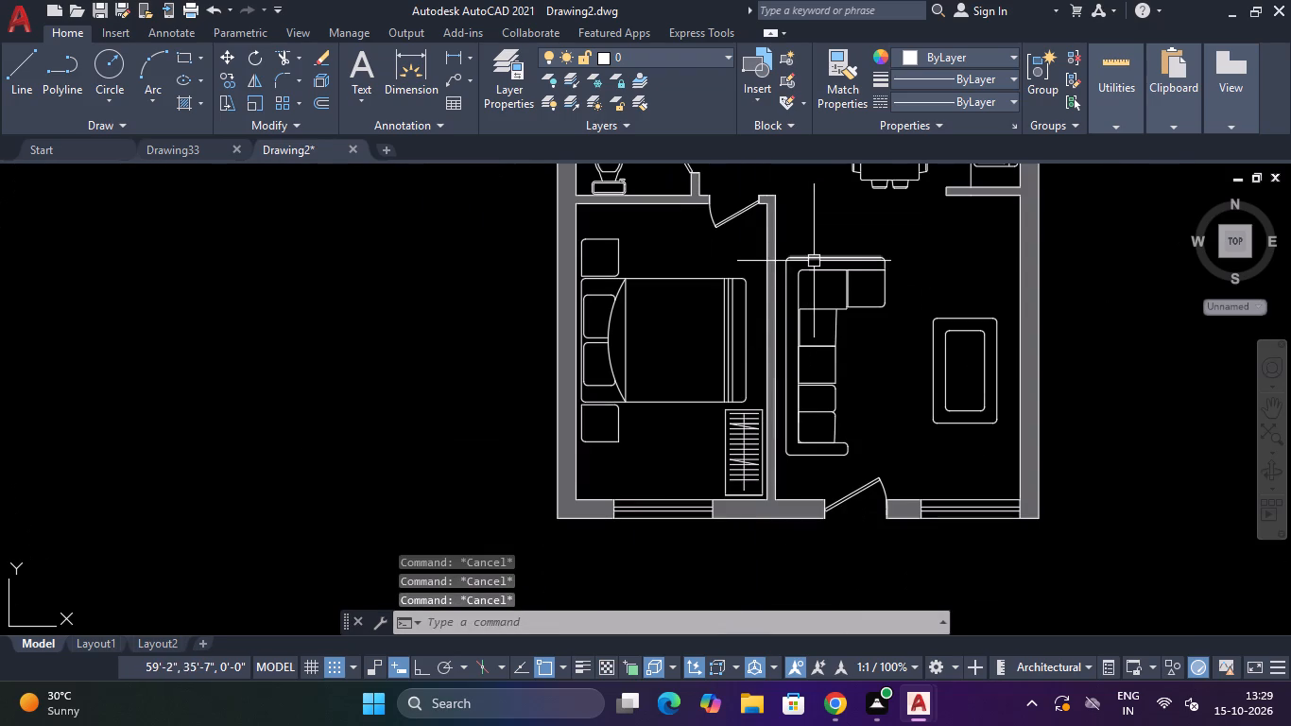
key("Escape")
Fillet the east-side corners of the two sofa cushions directly south of the corner seat with a 2" radius.
scroll(827, 371, "up", 2)
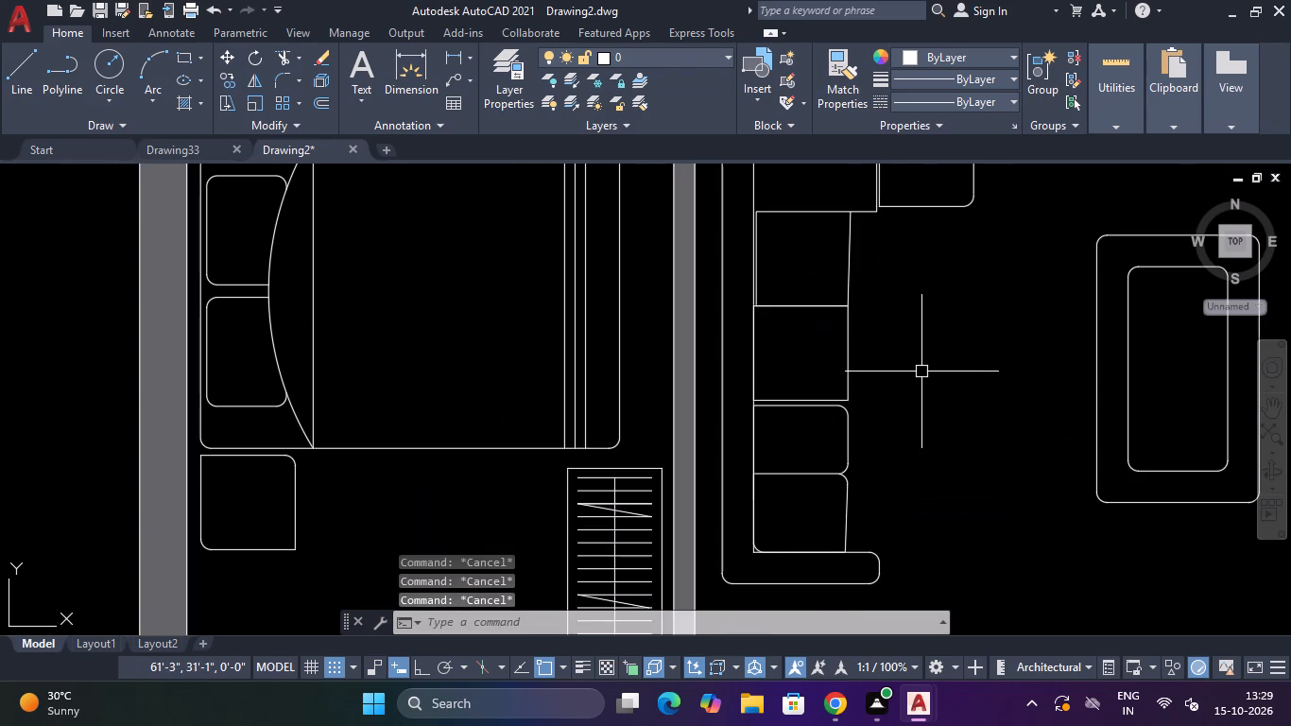
type("F")
key("space")
scroll(875, 378, "up", 3)
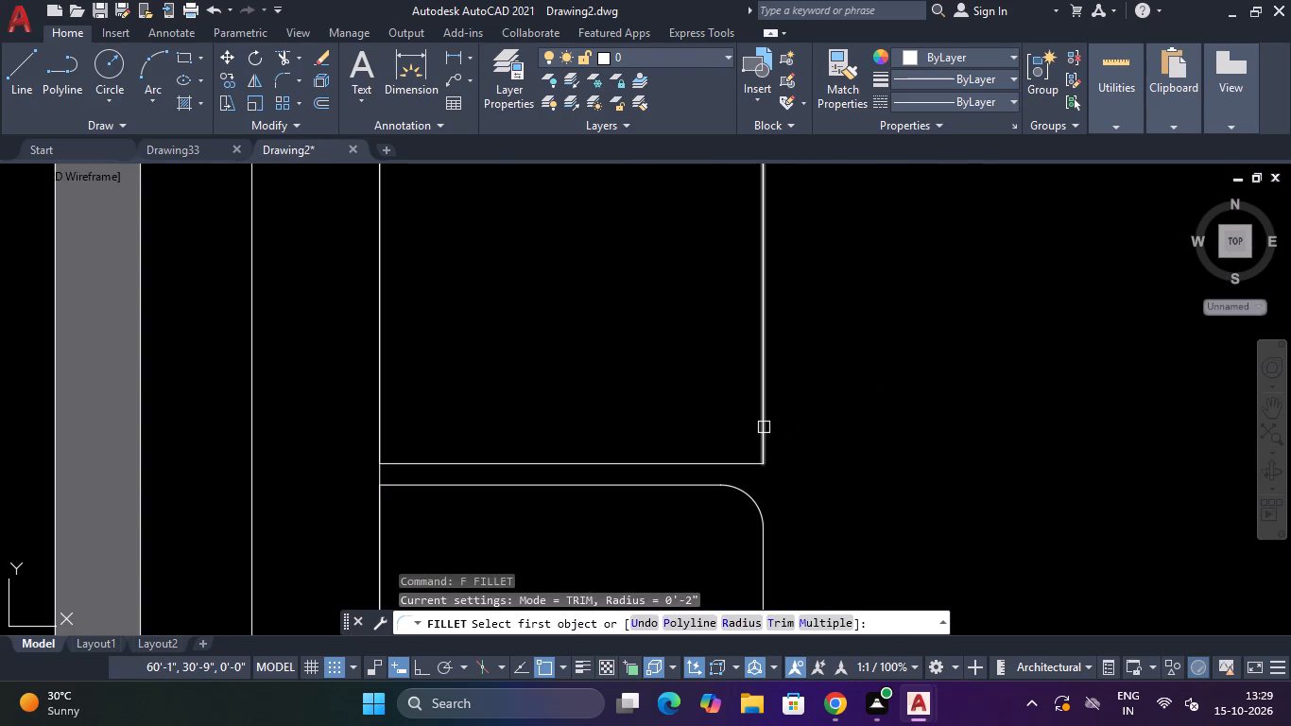
left_click(763, 426)
left_click(735, 462)
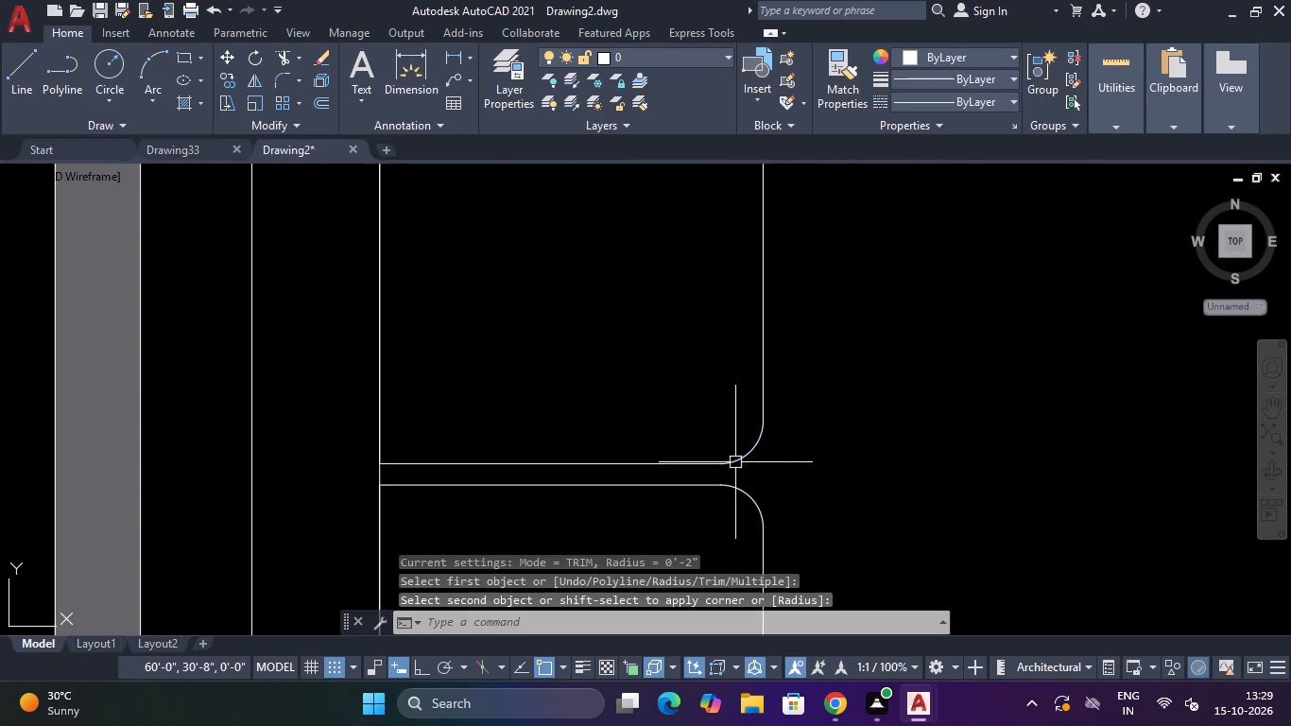
scroll(734, 451, "down", 3)
scroll(734, 338, "up", 3)
key("space")
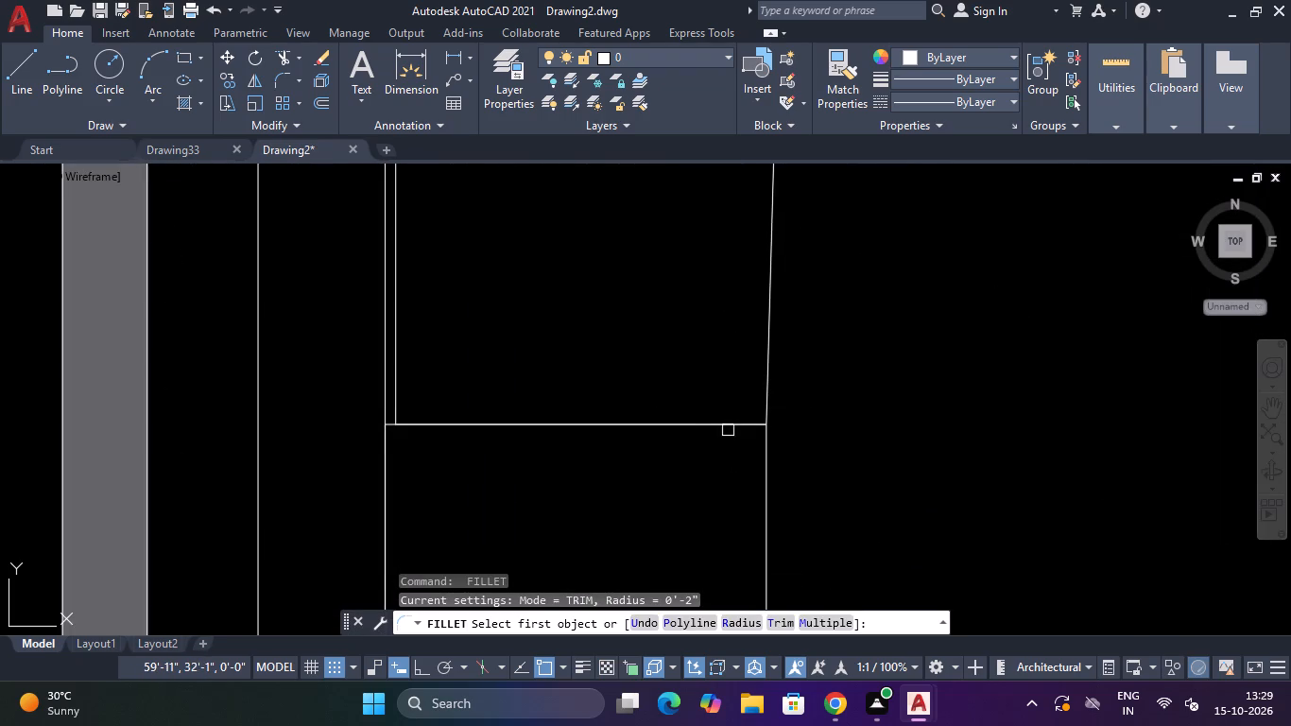
left_click(728, 427)
left_click(774, 478)
left_click(766, 478)
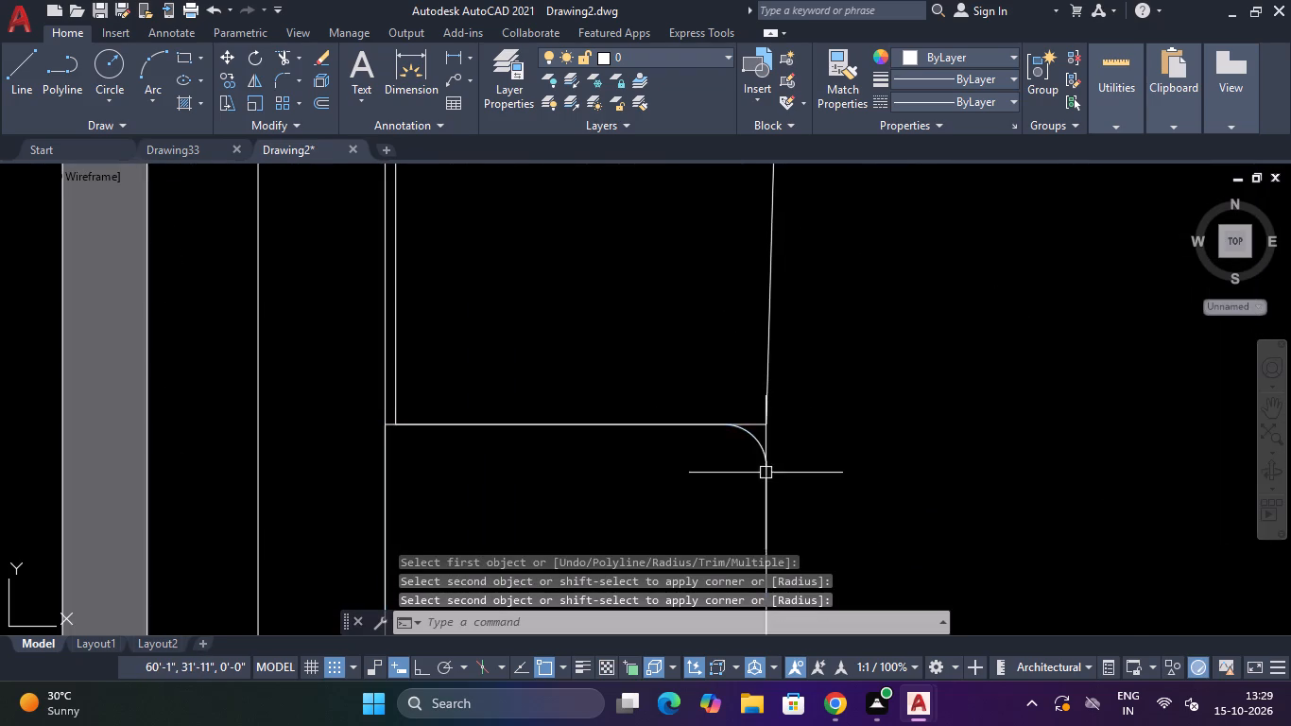
key("space")
left_click(767, 404)
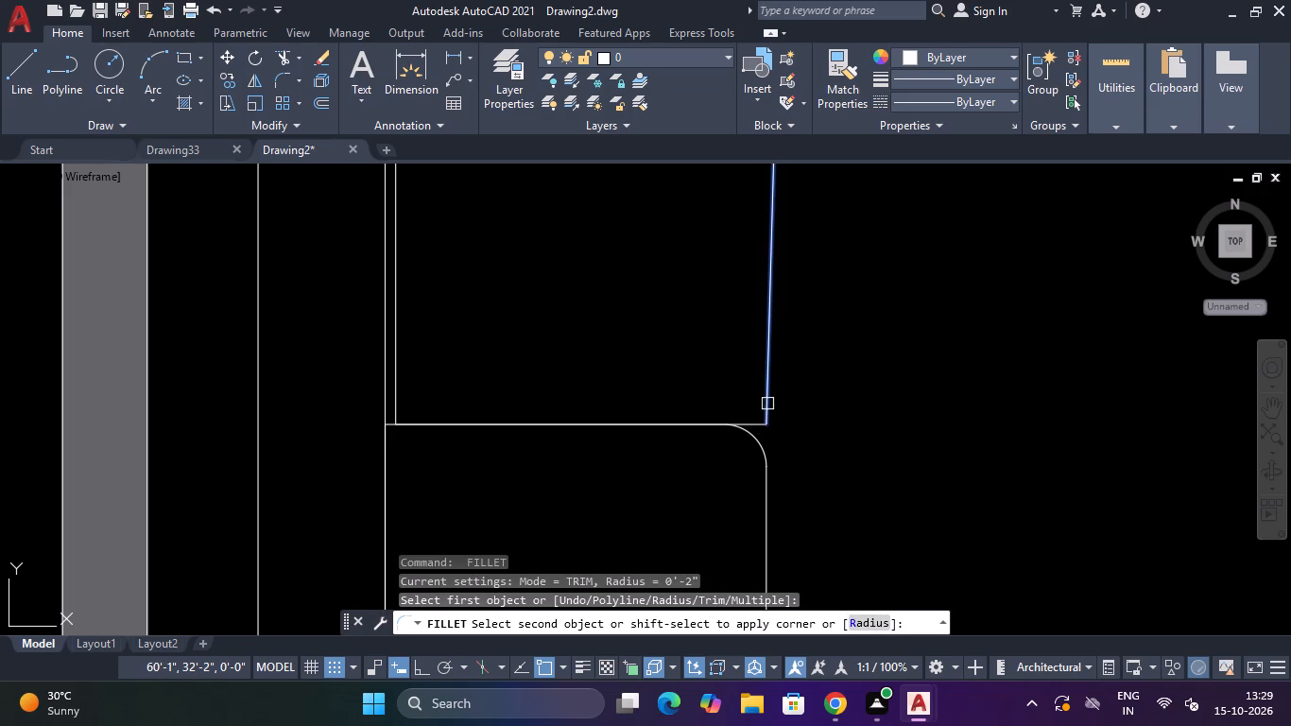
scroll(756, 418, "up", 4)
left_click(744, 465)
scroll(744, 465, "down", 4)
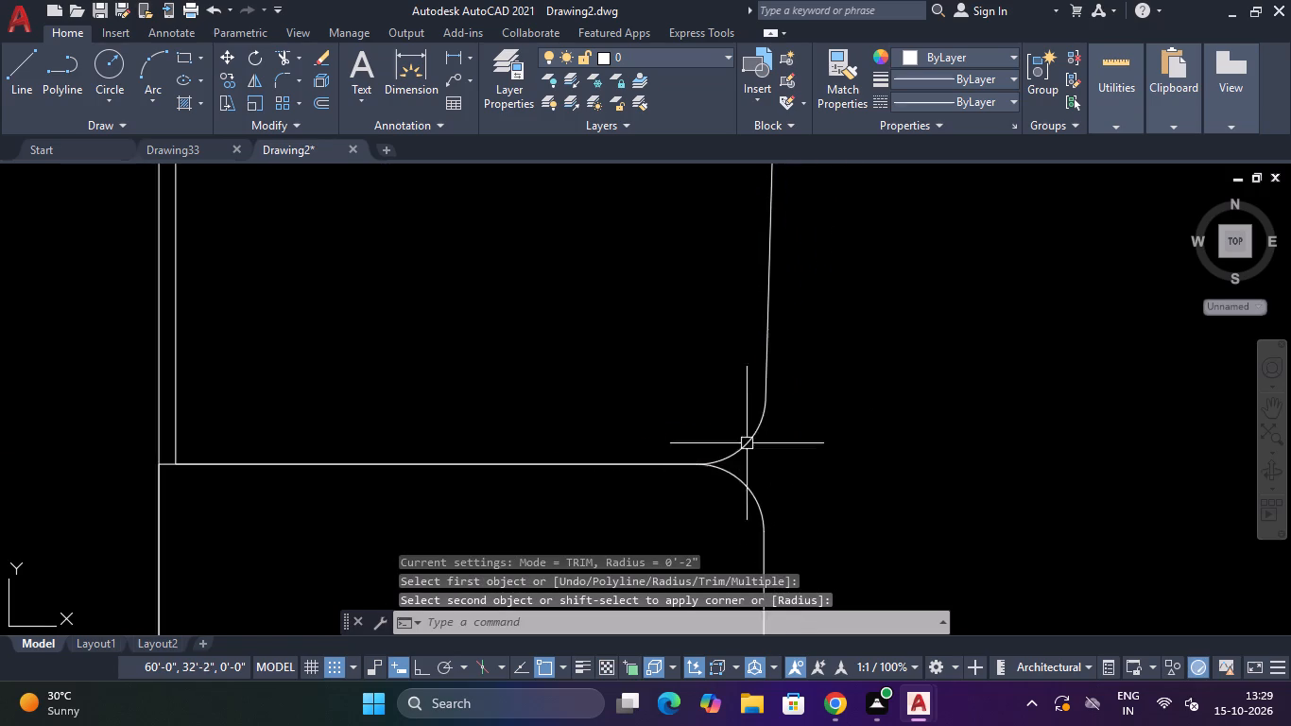
scroll(754, 400, "down", 4)
scroll(754, 235, "up", 3)
key("space")
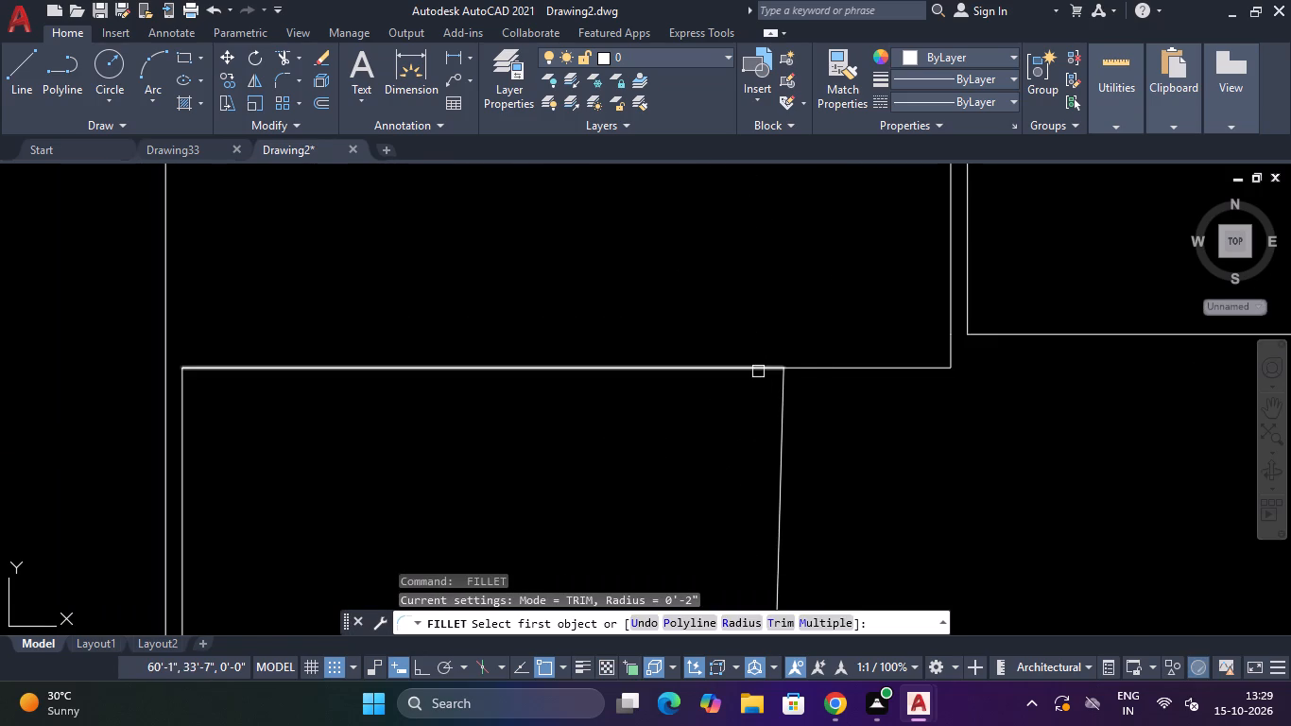
left_click(758, 372)
left_click(780, 391)
key("Escape")
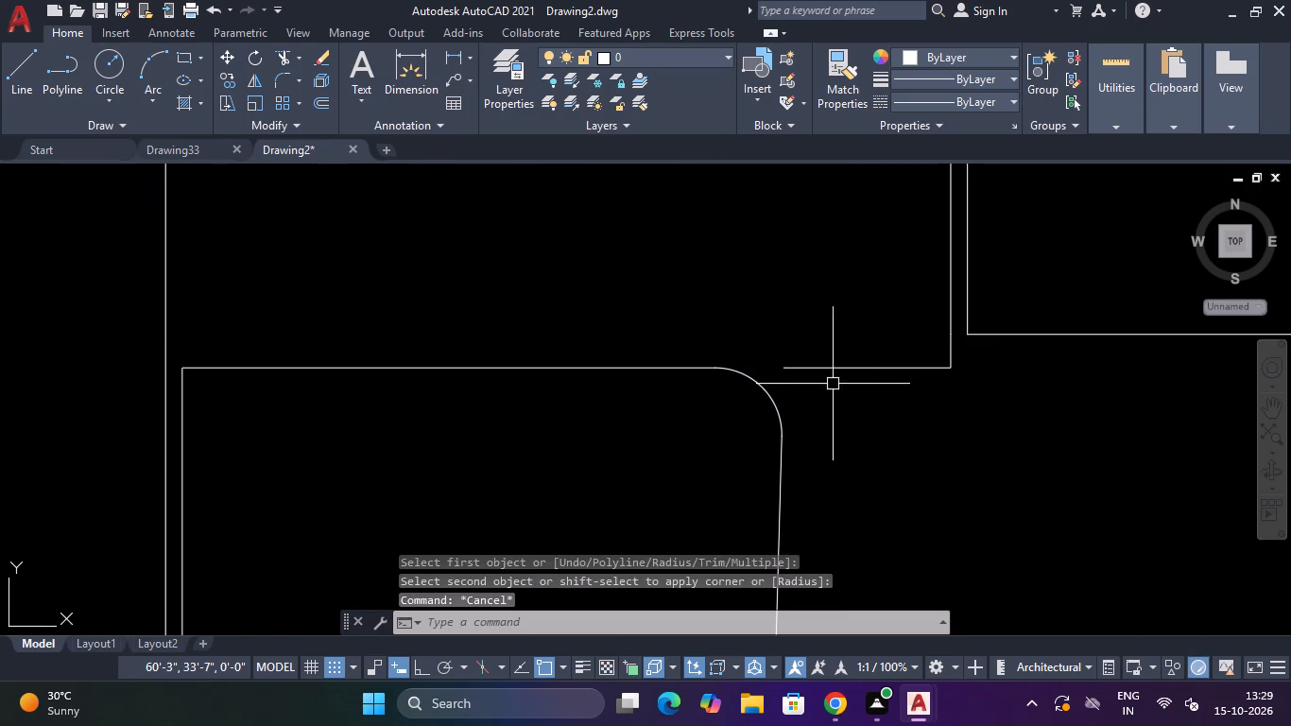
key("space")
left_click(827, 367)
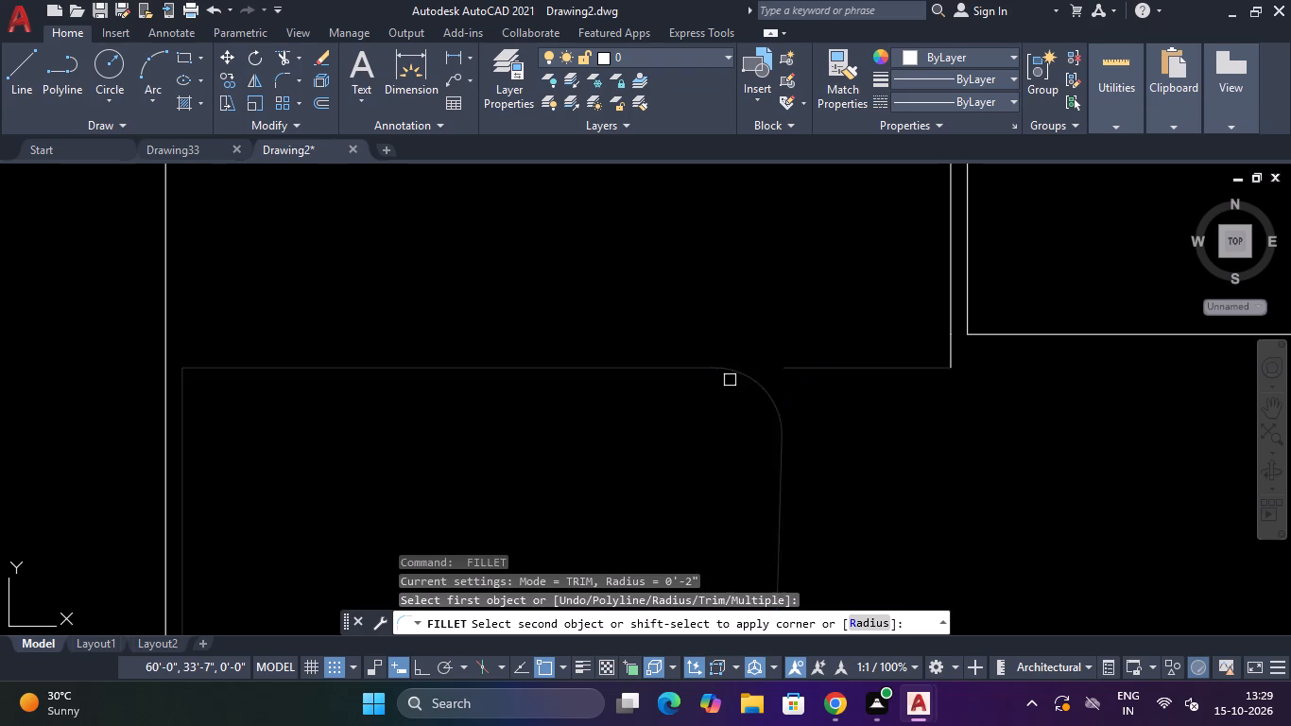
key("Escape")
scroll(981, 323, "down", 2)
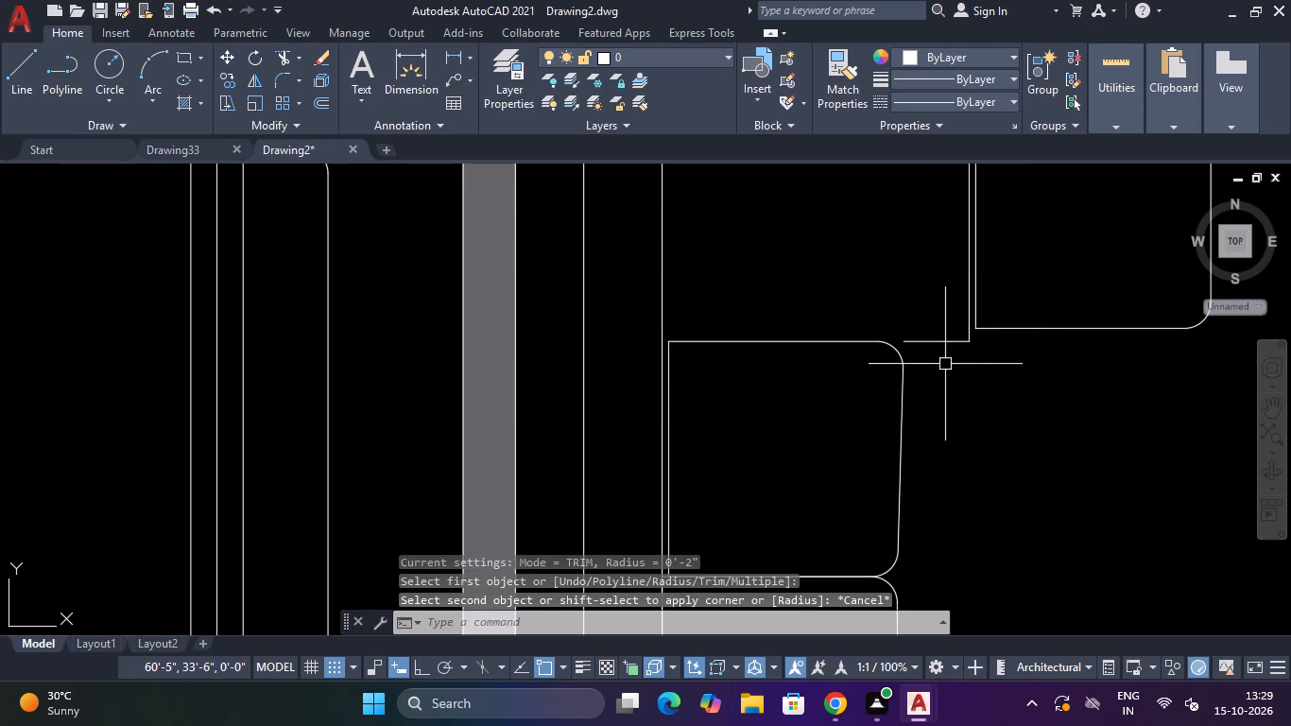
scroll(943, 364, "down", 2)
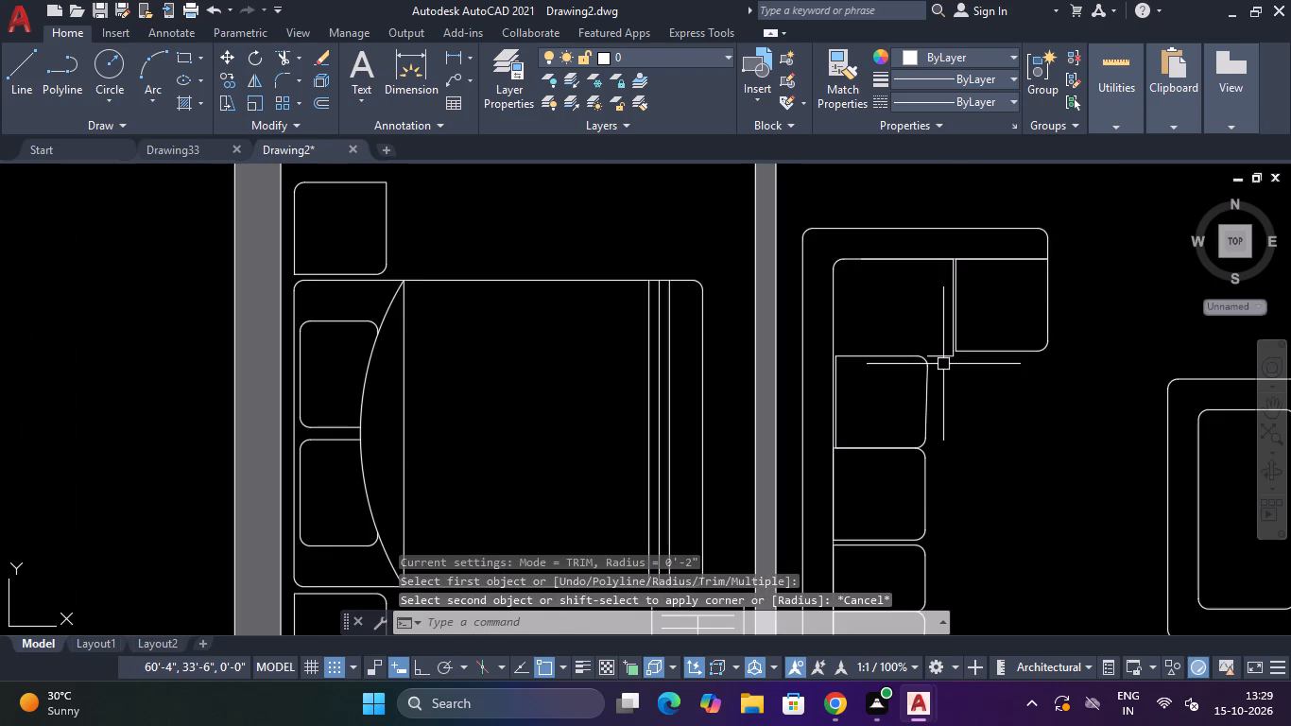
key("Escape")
Fillet the corner seat's southeast corner and the adjoining northeast cushion's southwest corner with a 2" radius.
scroll(949, 338, "up", 4)
key("space")
left_click(973, 410)
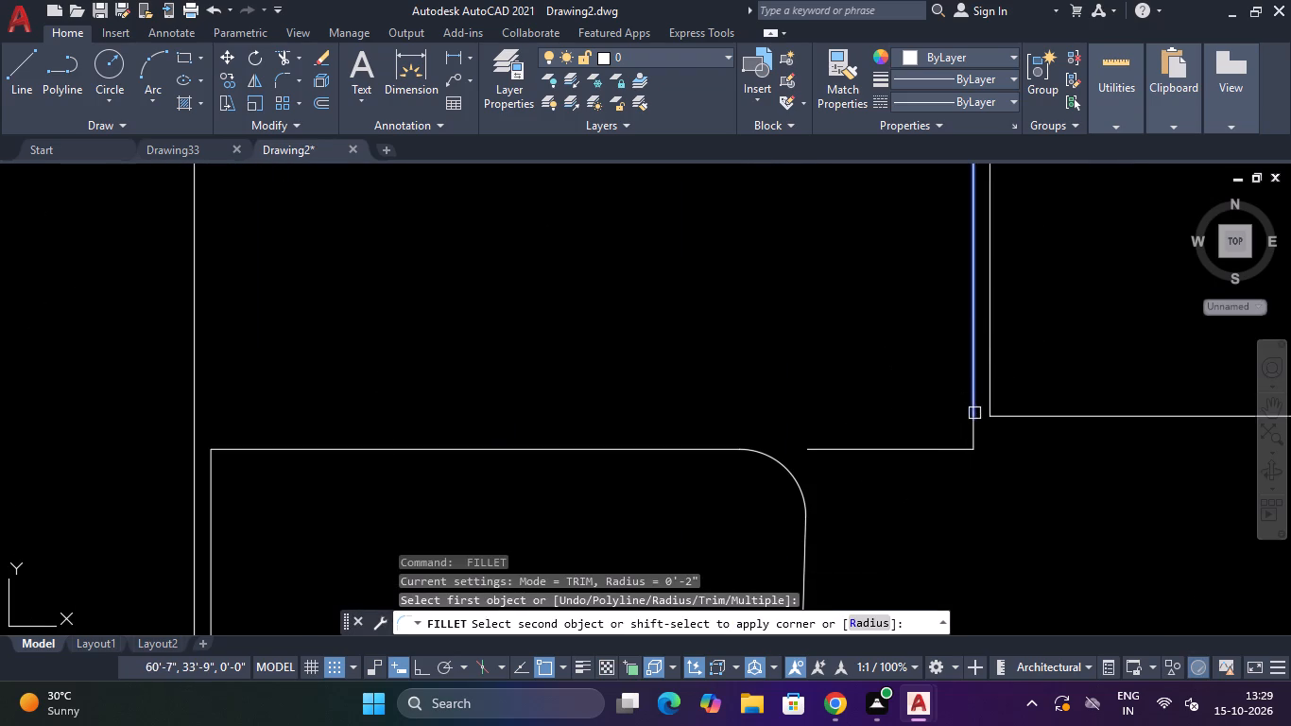
left_click(954, 446)
key("space")
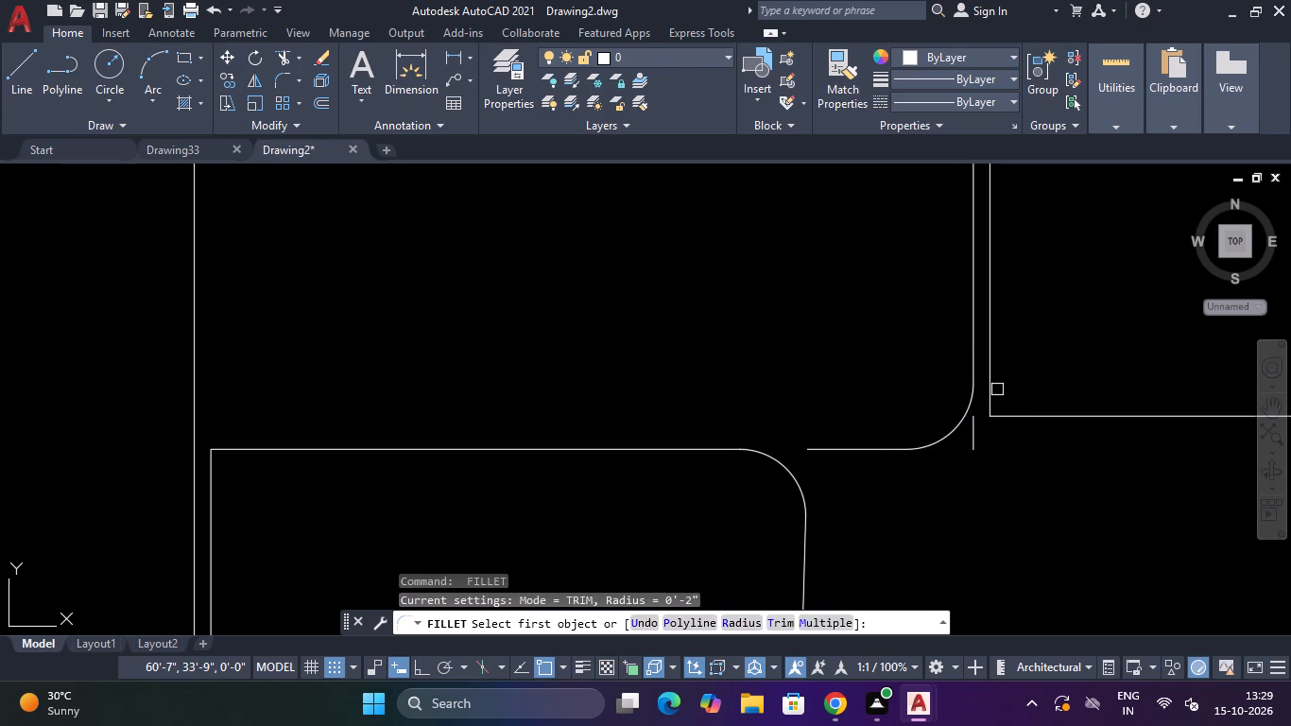
left_click(990, 389)
left_click(1017, 412)
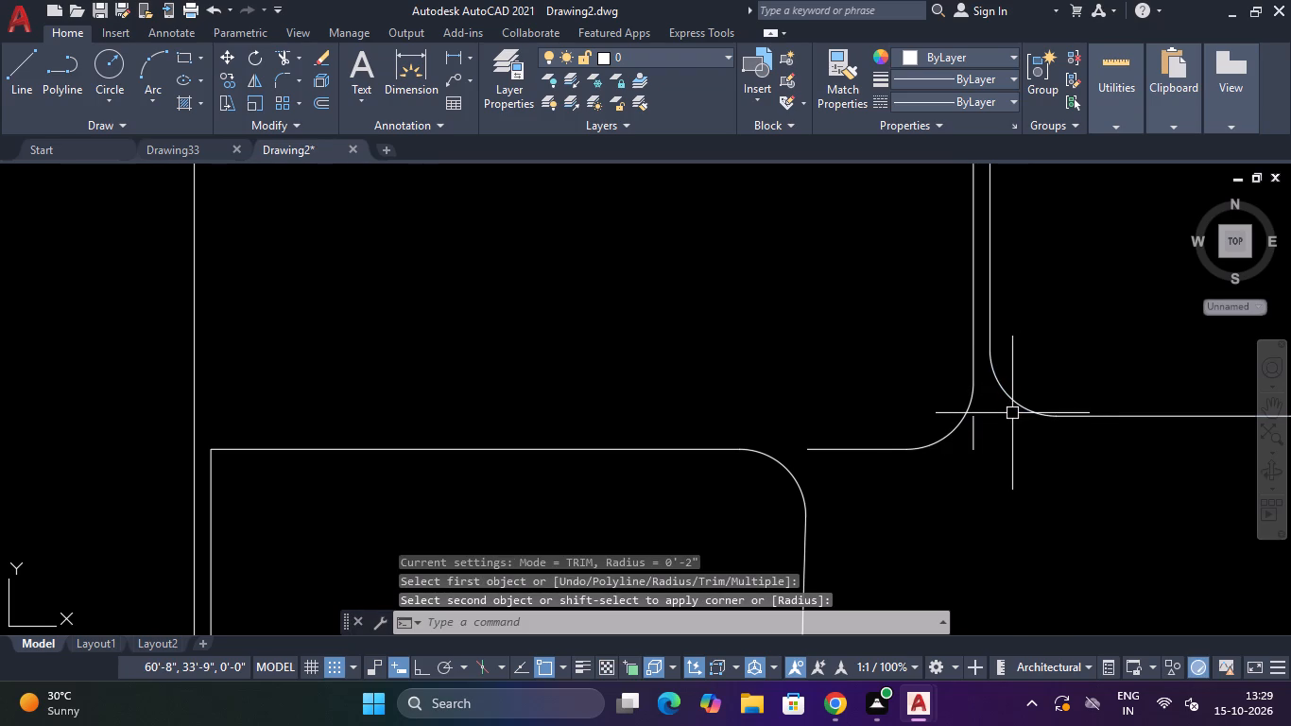
Erase the short leftover vertical line beside the corner seat's rounded southeast corner.
scroll(1046, 399, "down", 4)
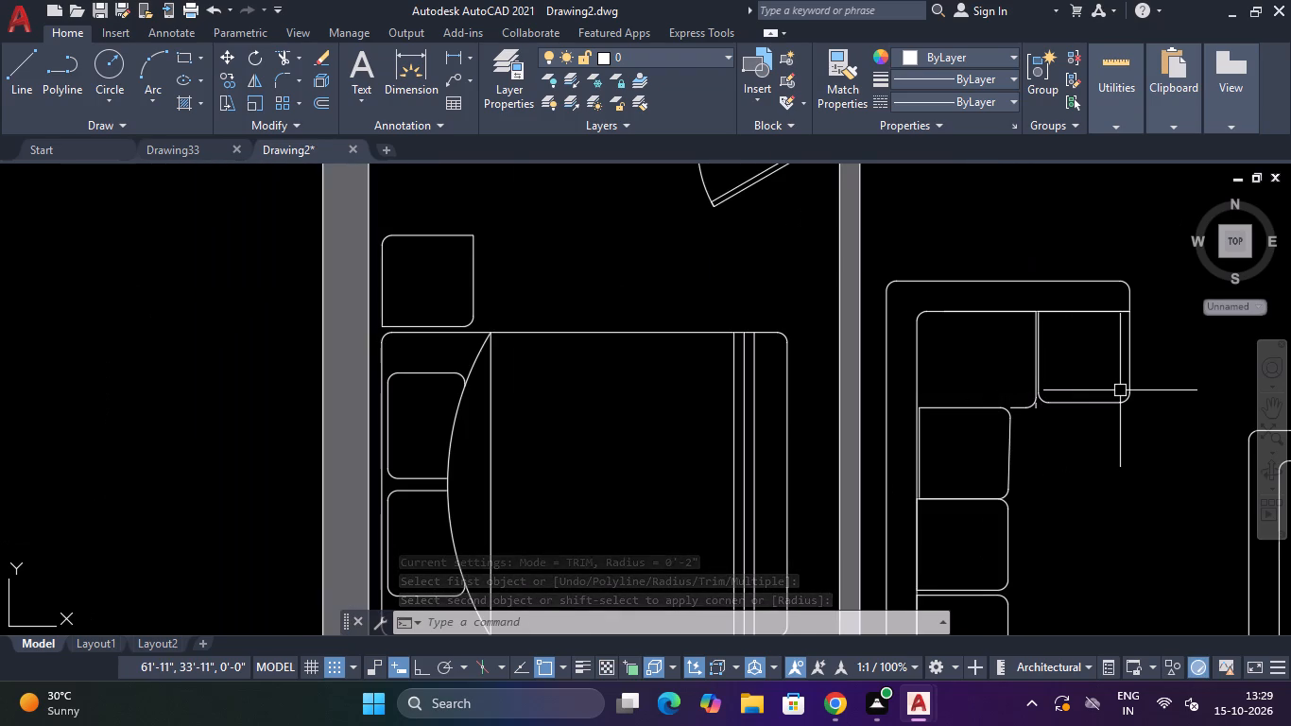
scroll(1069, 412, "up", 3)
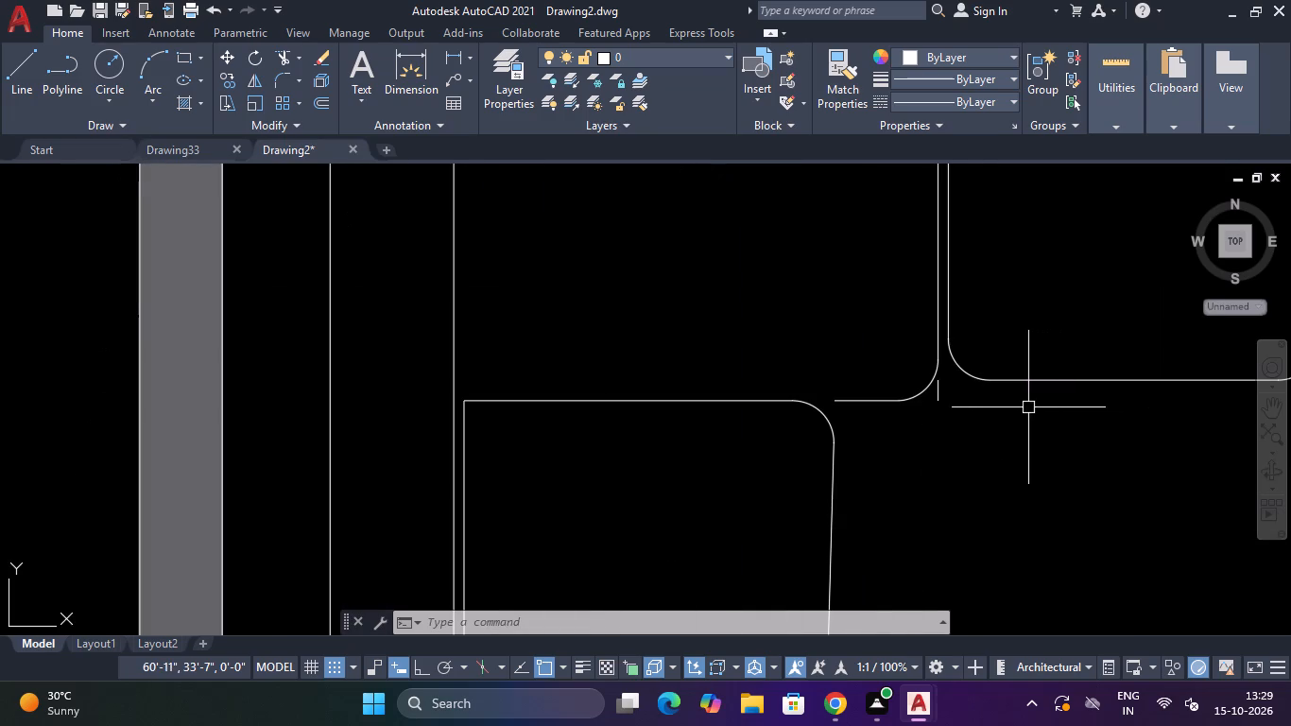
scroll(944, 396, "up", 2)
left_click(936, 384)
left_click(898, 398)
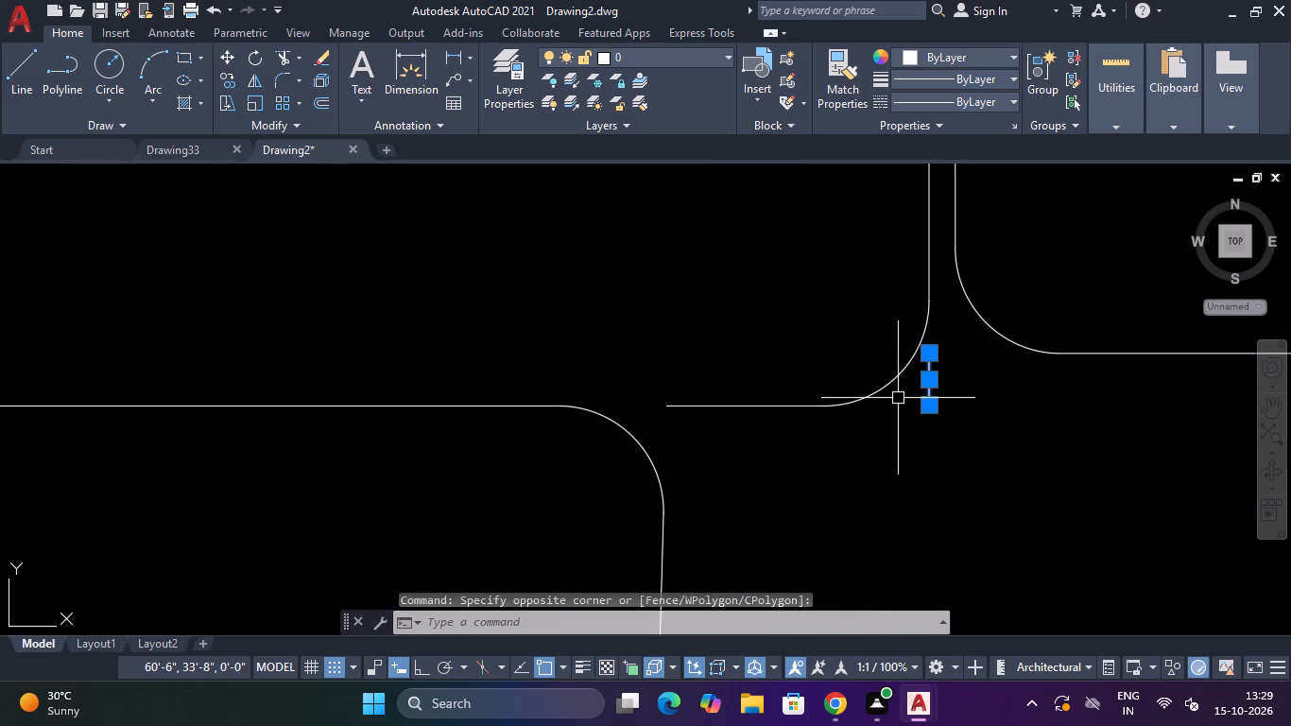
key("Delete")
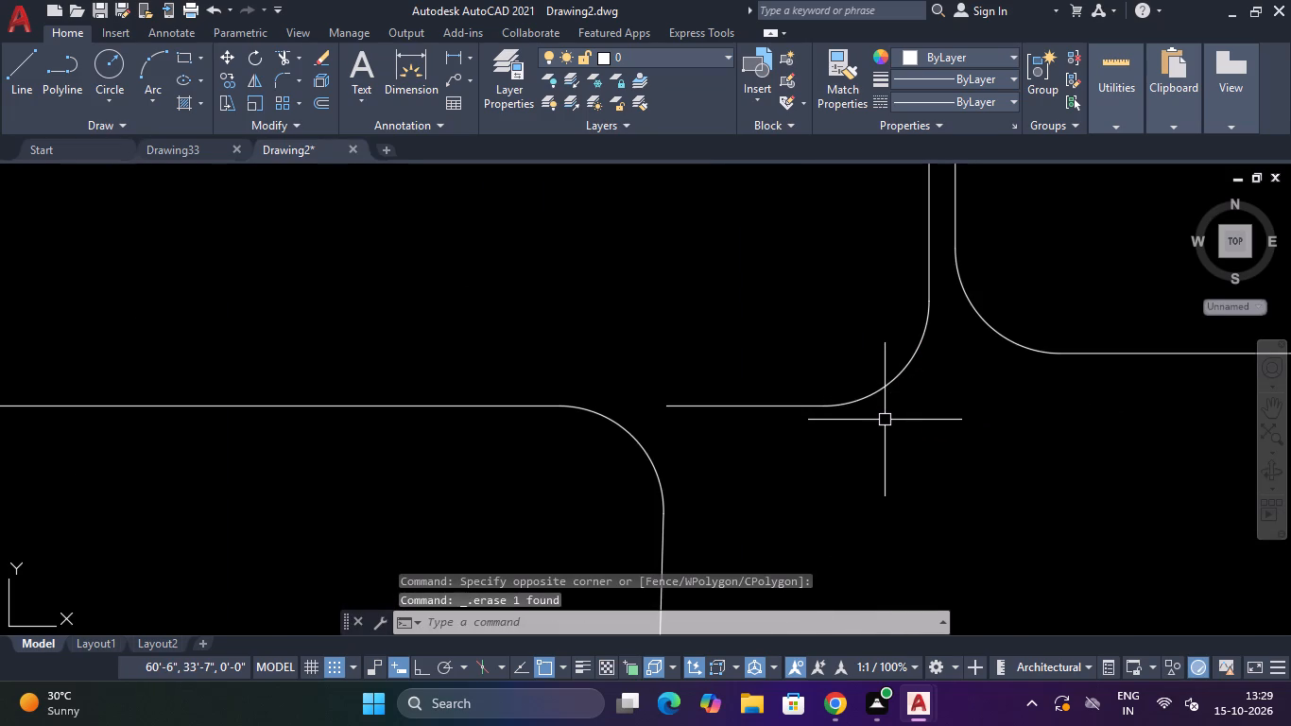
Draw a short horizontal line closing the gap in the corner seat's south edge, above the rounded cushion corner.
key("l")
key("space")
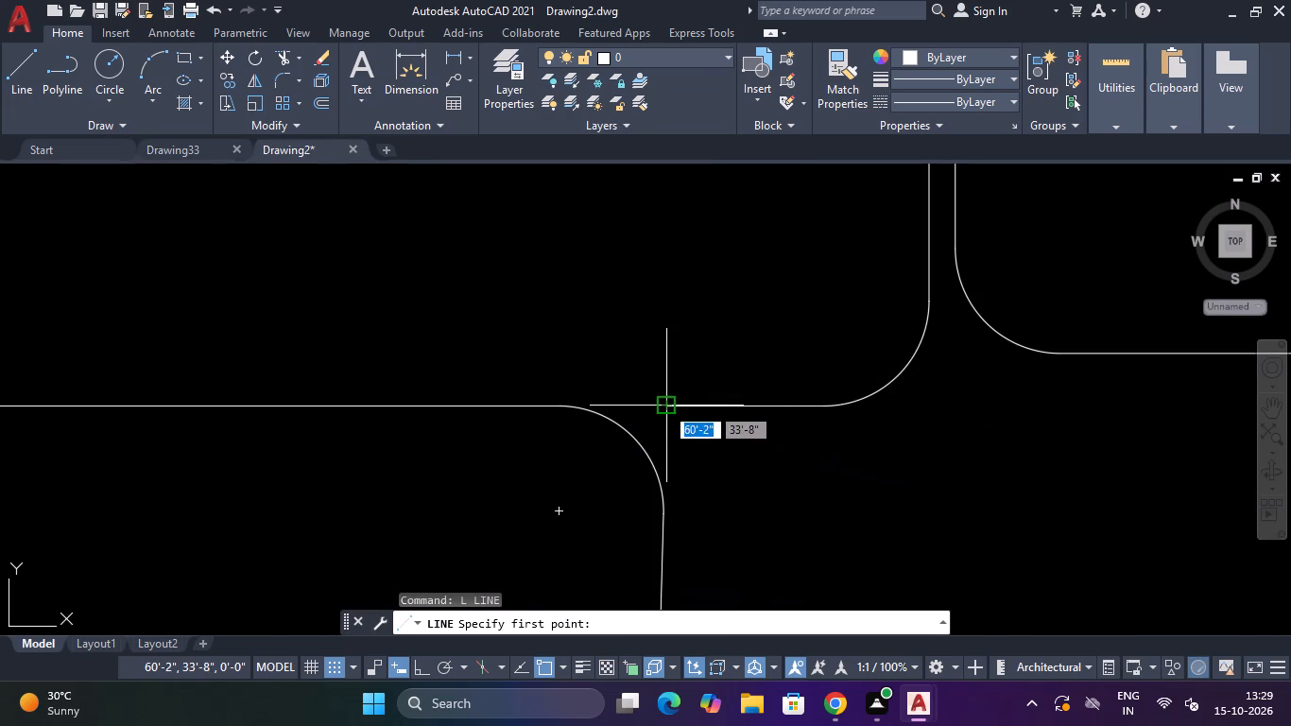
left_click(664, 405)
left_click(557, 400)
key("Escape")
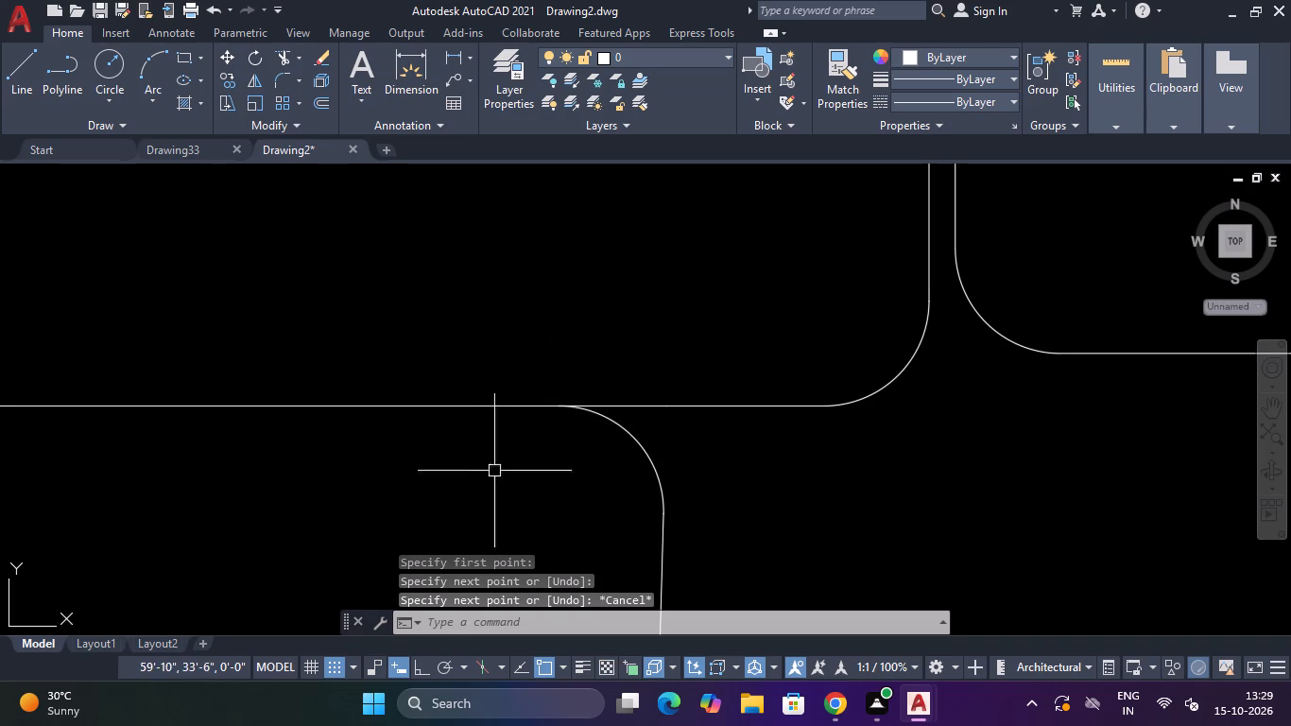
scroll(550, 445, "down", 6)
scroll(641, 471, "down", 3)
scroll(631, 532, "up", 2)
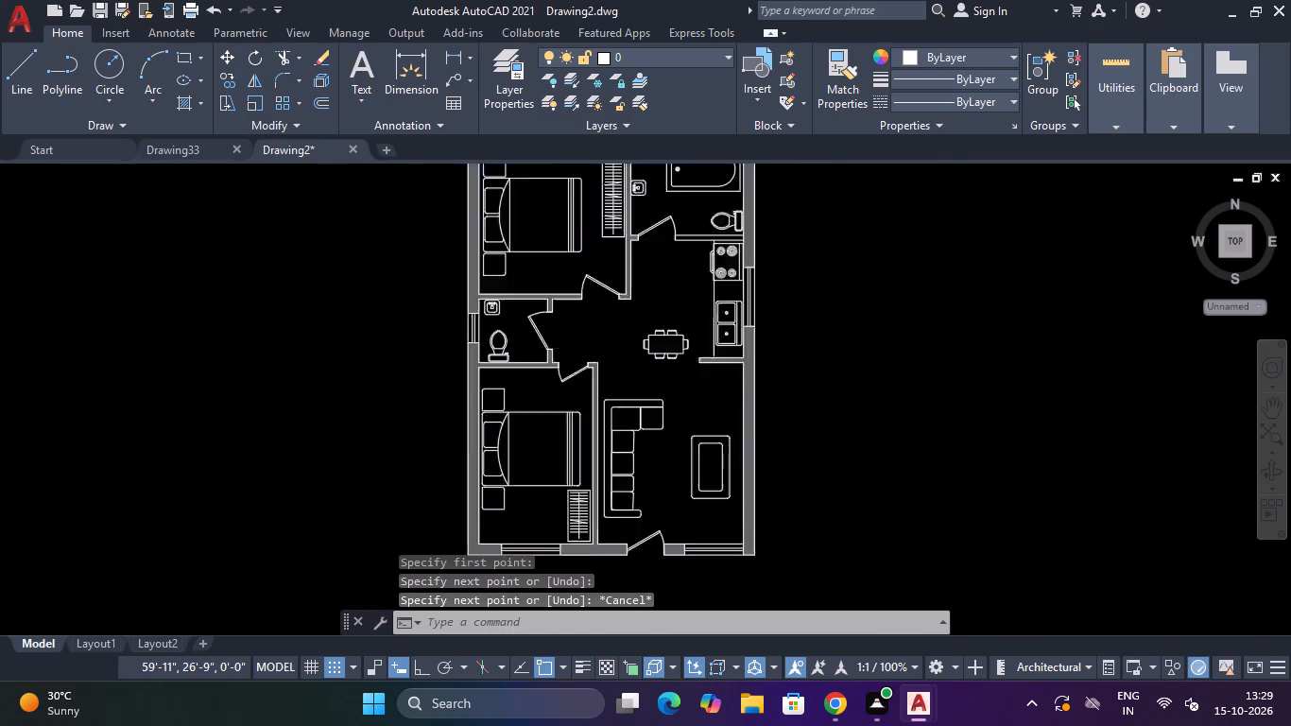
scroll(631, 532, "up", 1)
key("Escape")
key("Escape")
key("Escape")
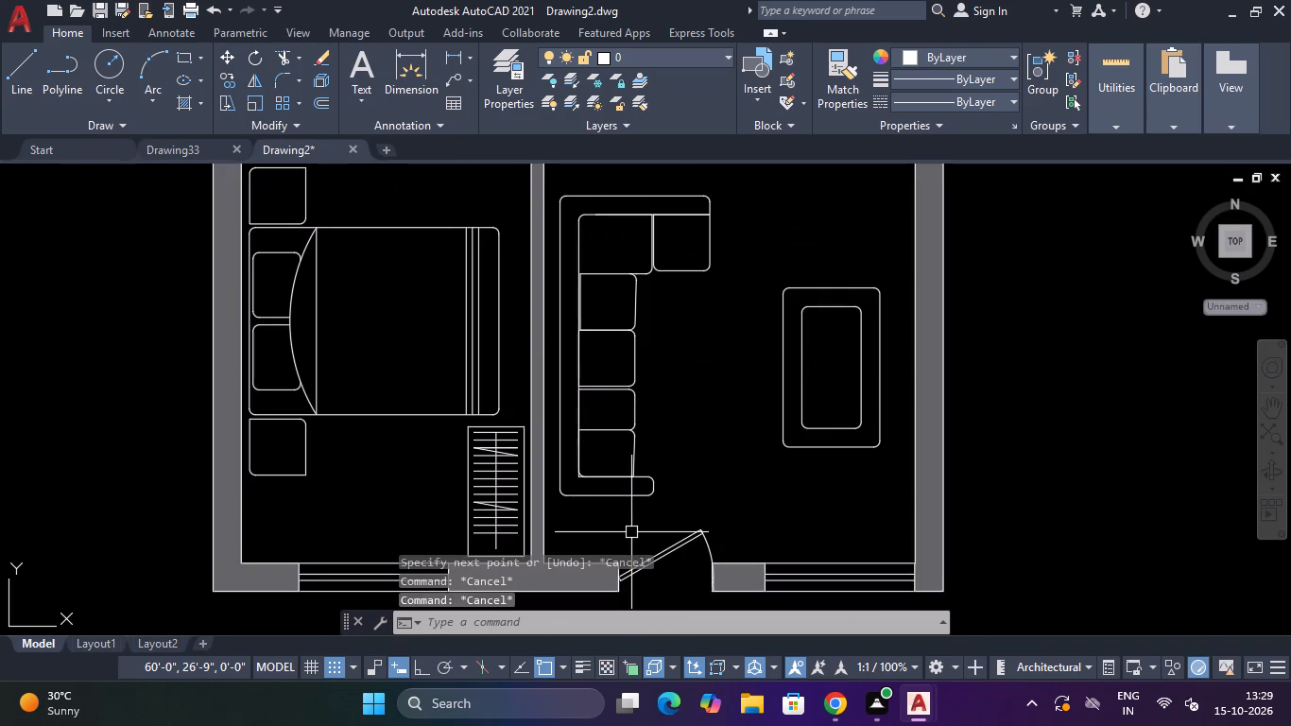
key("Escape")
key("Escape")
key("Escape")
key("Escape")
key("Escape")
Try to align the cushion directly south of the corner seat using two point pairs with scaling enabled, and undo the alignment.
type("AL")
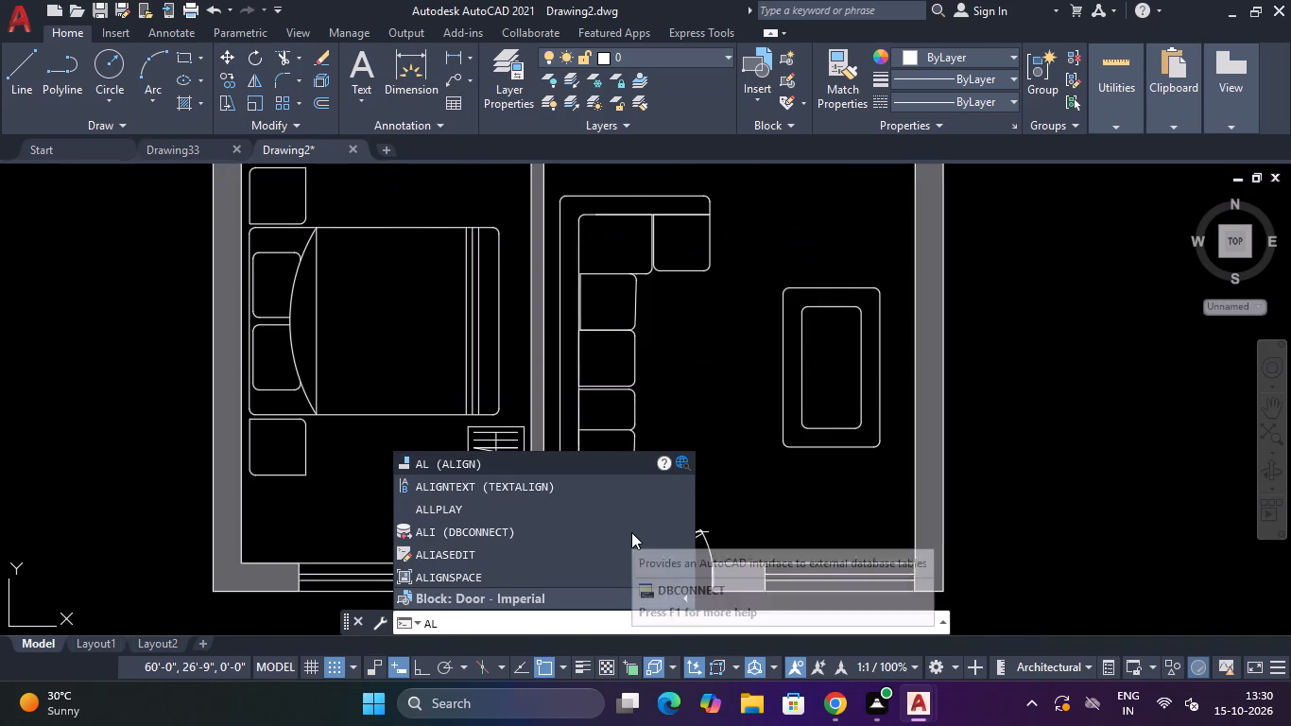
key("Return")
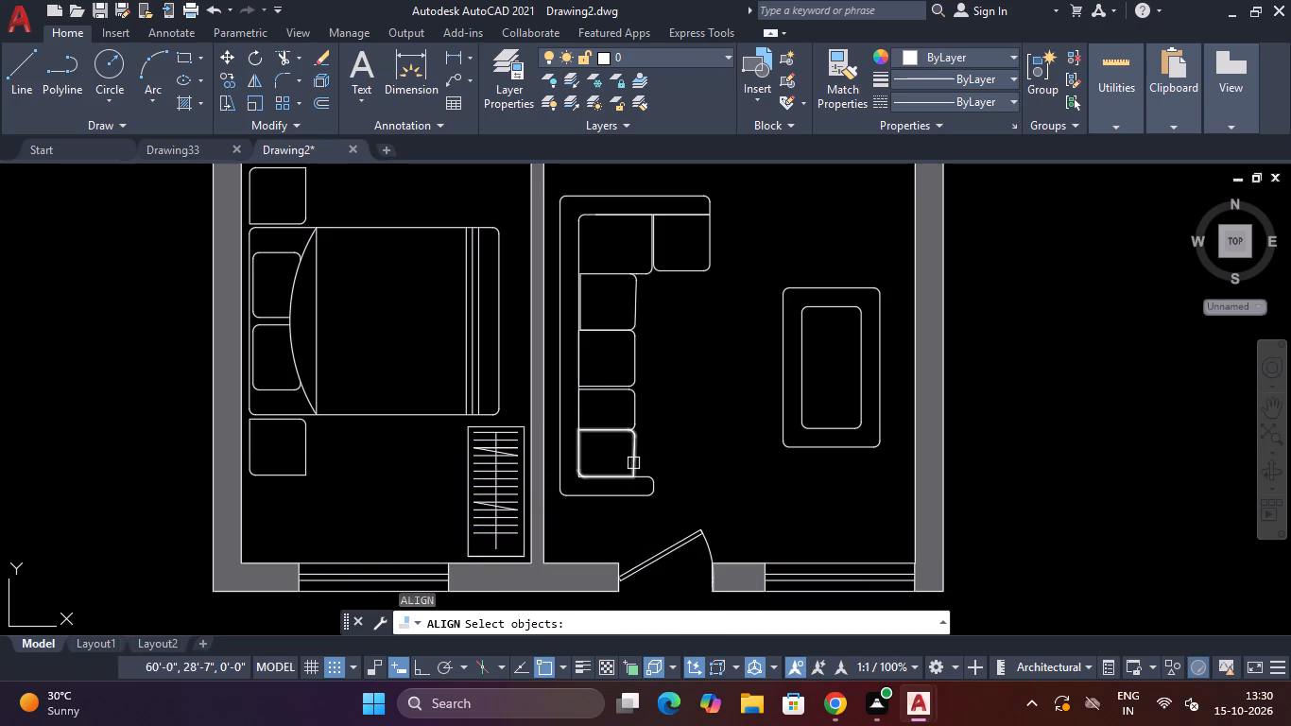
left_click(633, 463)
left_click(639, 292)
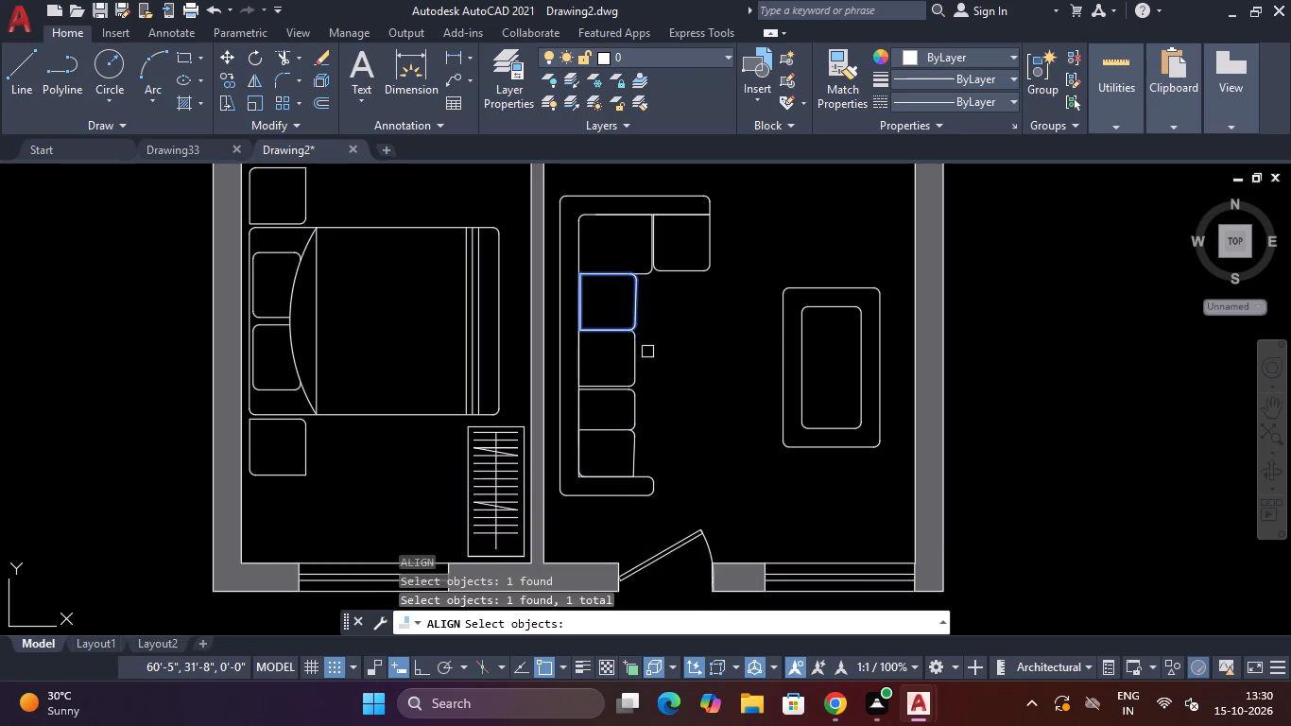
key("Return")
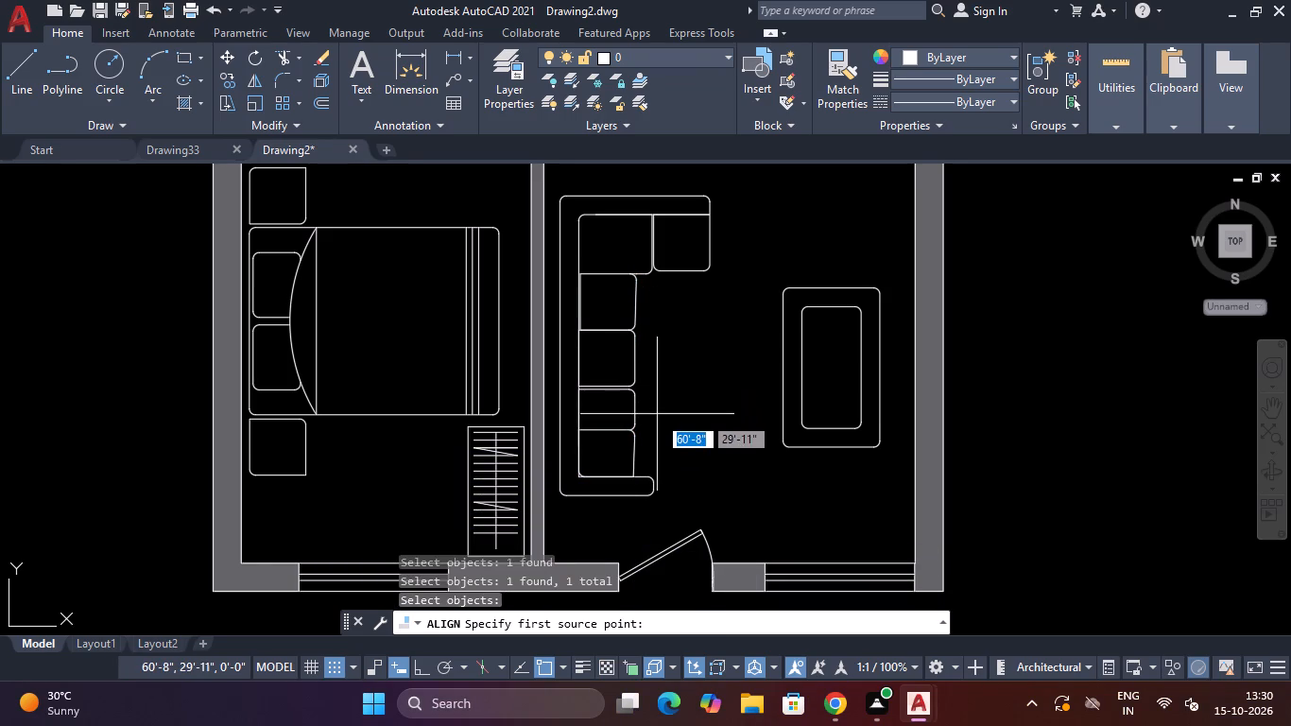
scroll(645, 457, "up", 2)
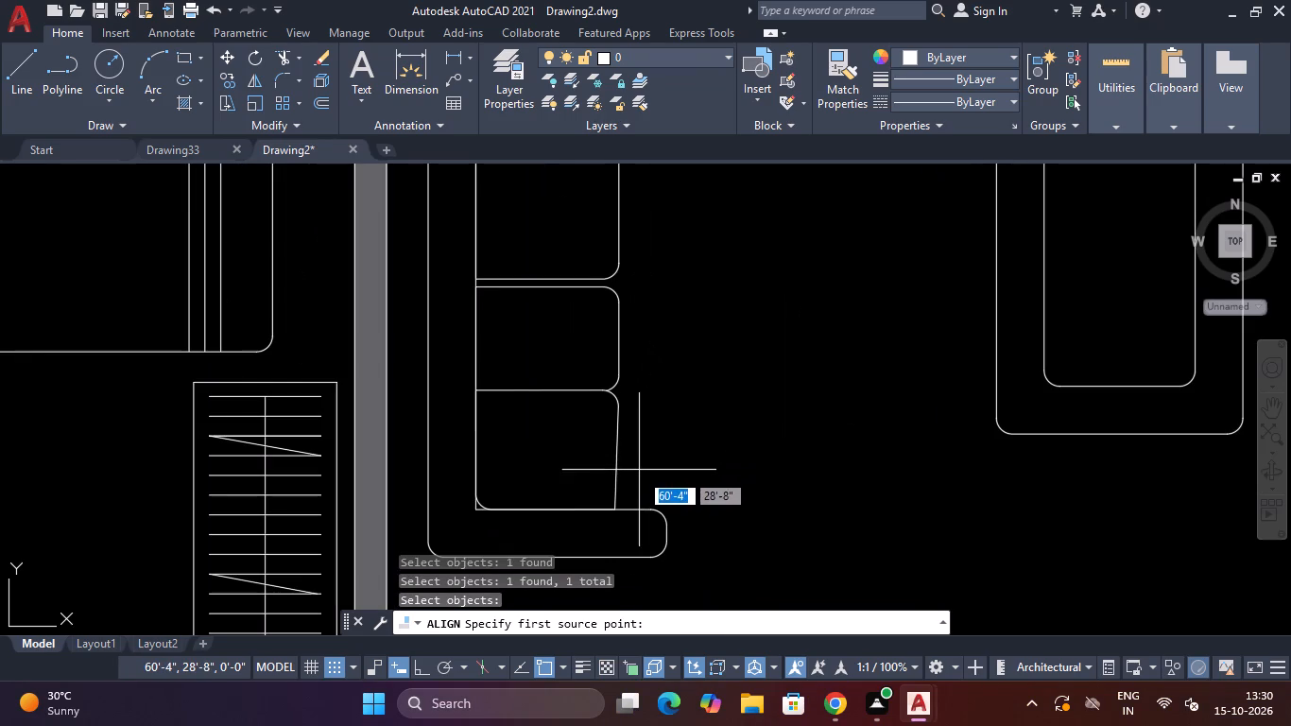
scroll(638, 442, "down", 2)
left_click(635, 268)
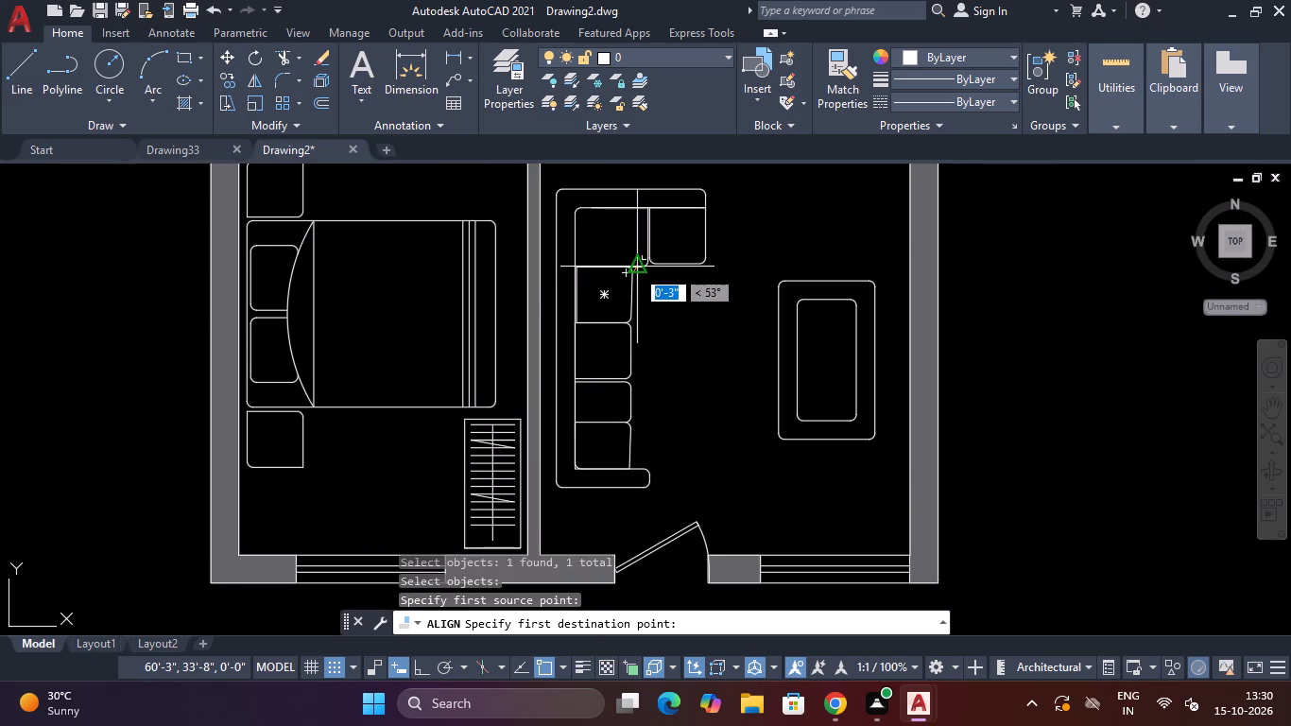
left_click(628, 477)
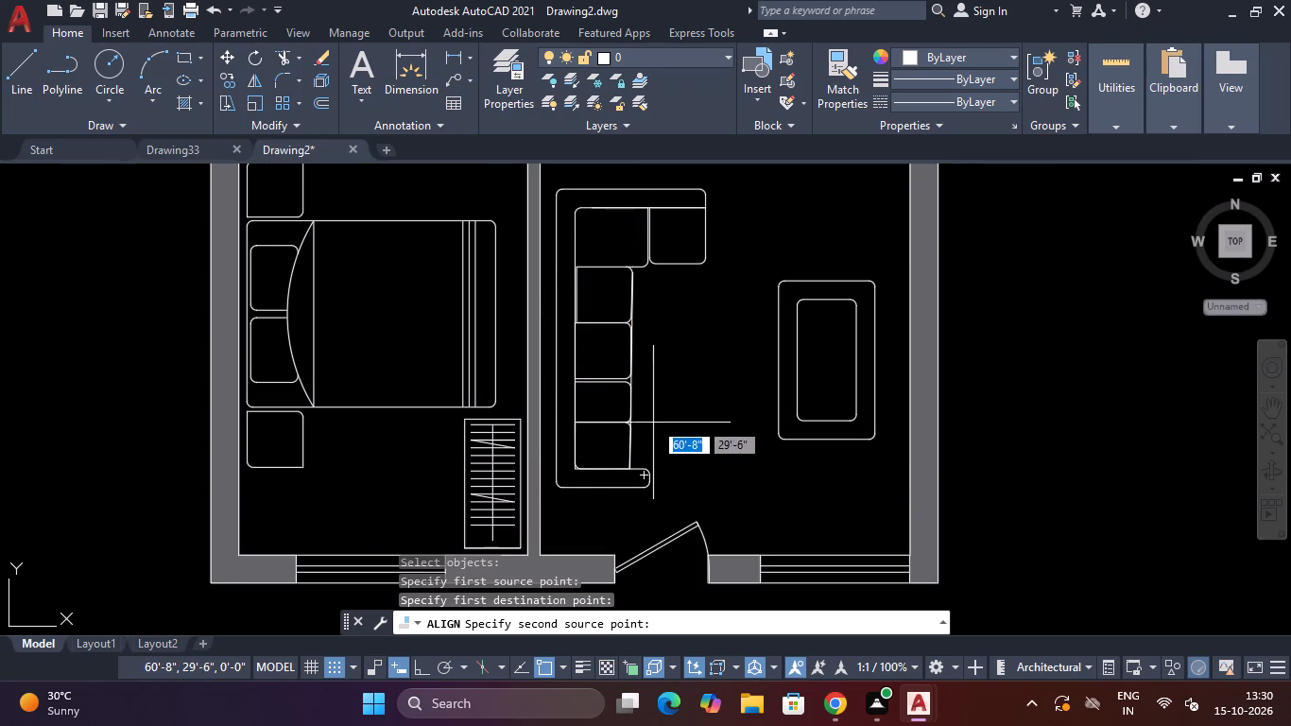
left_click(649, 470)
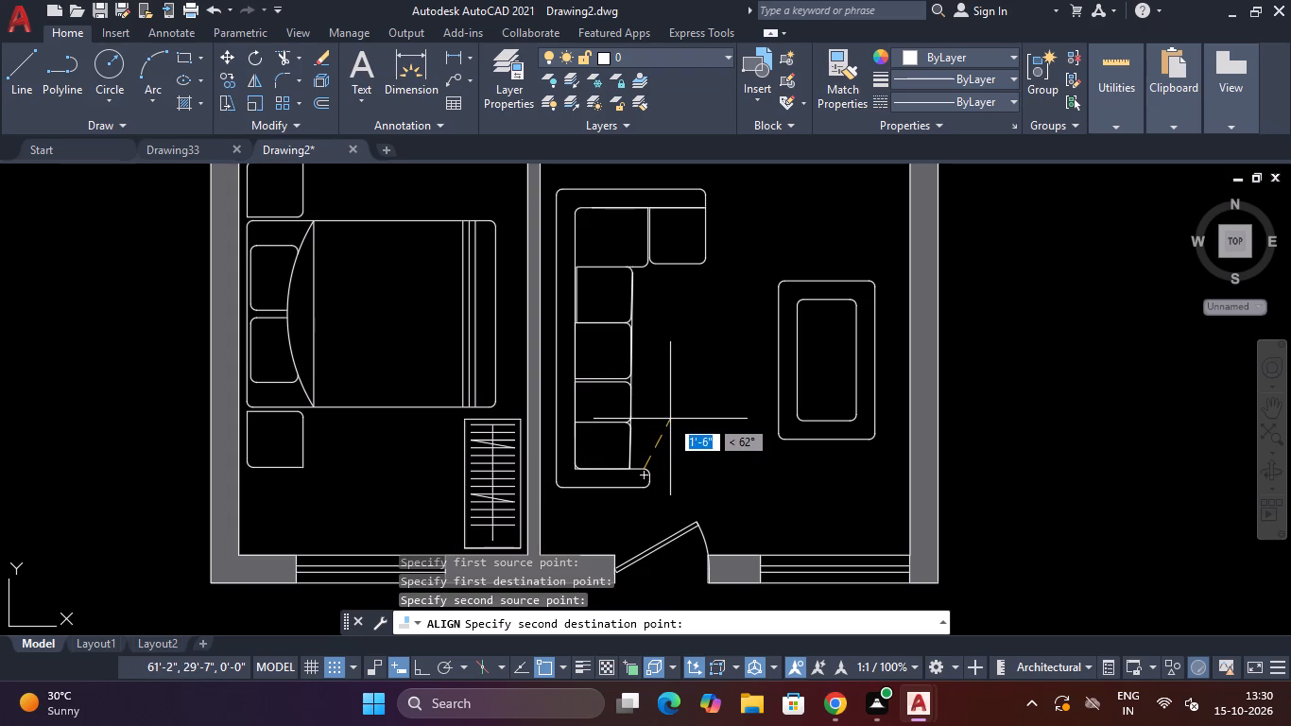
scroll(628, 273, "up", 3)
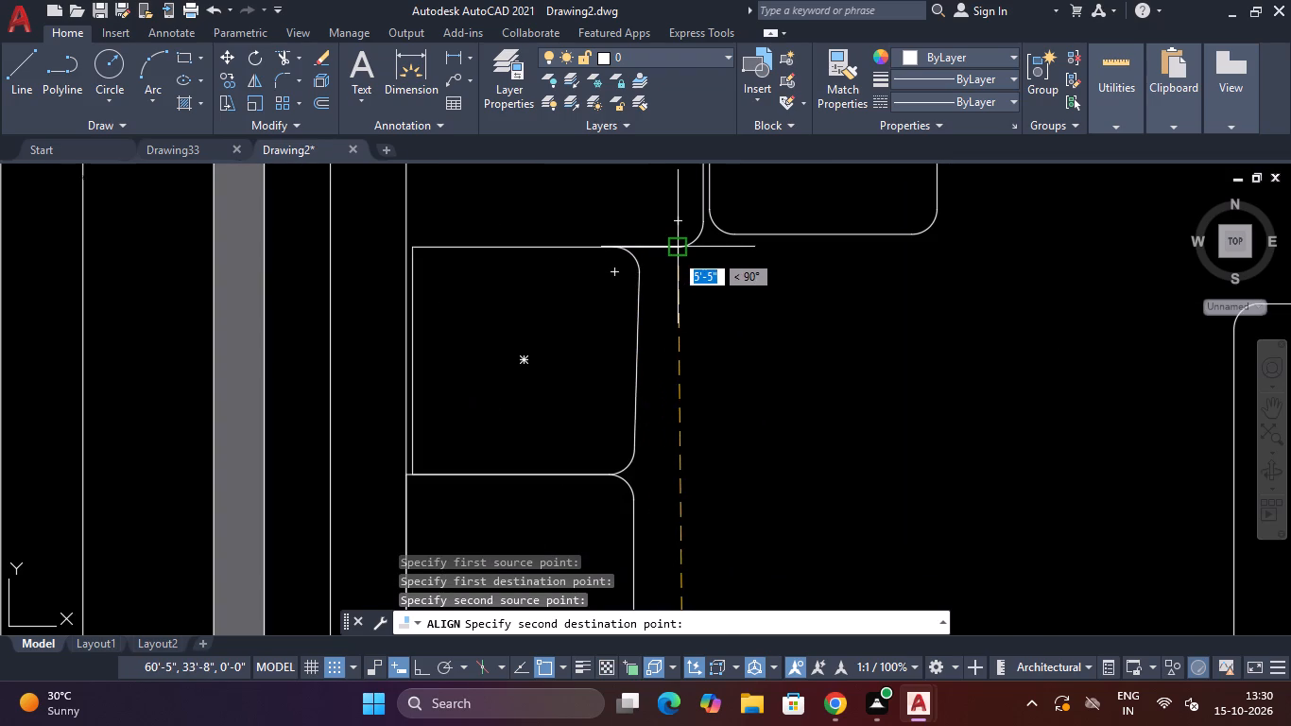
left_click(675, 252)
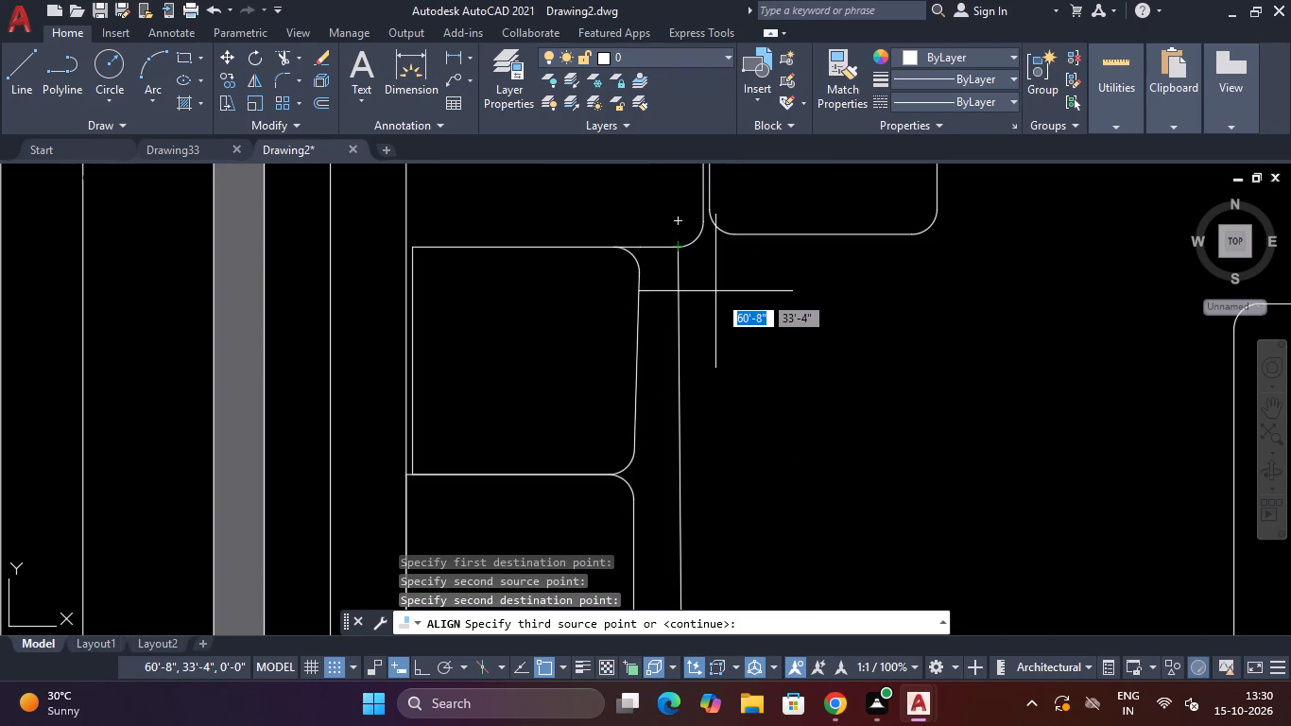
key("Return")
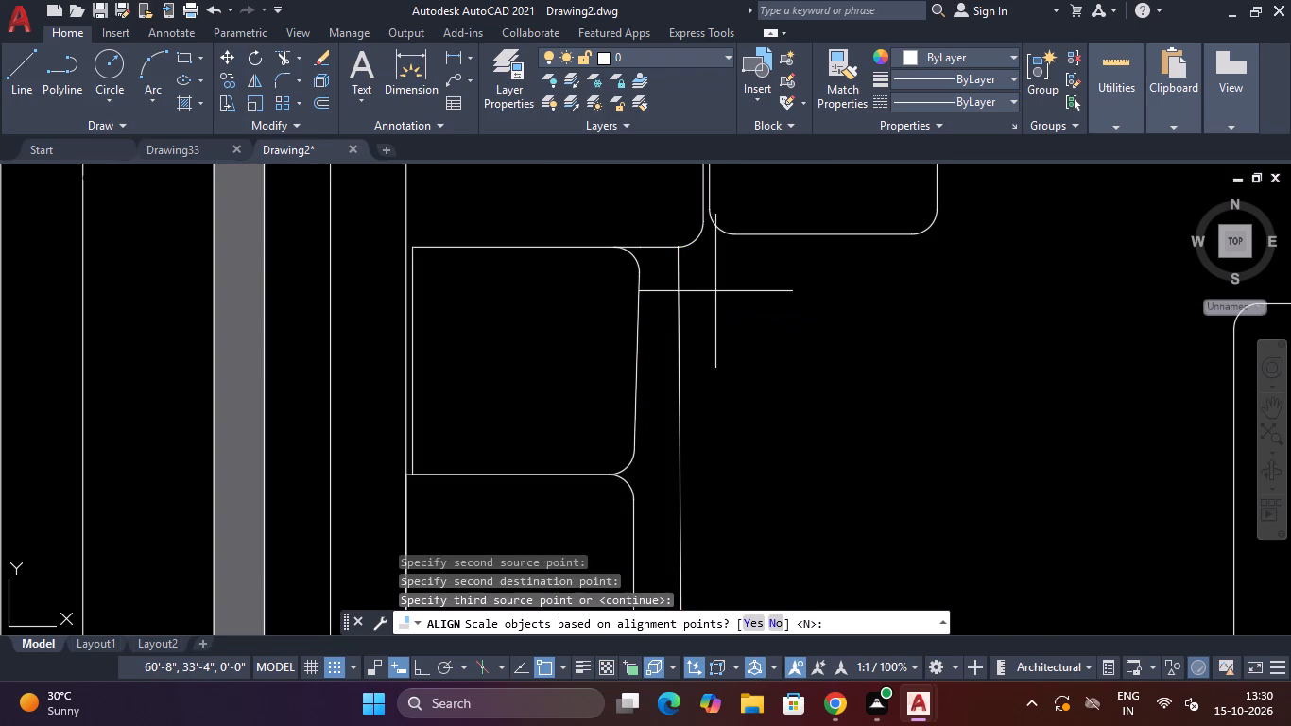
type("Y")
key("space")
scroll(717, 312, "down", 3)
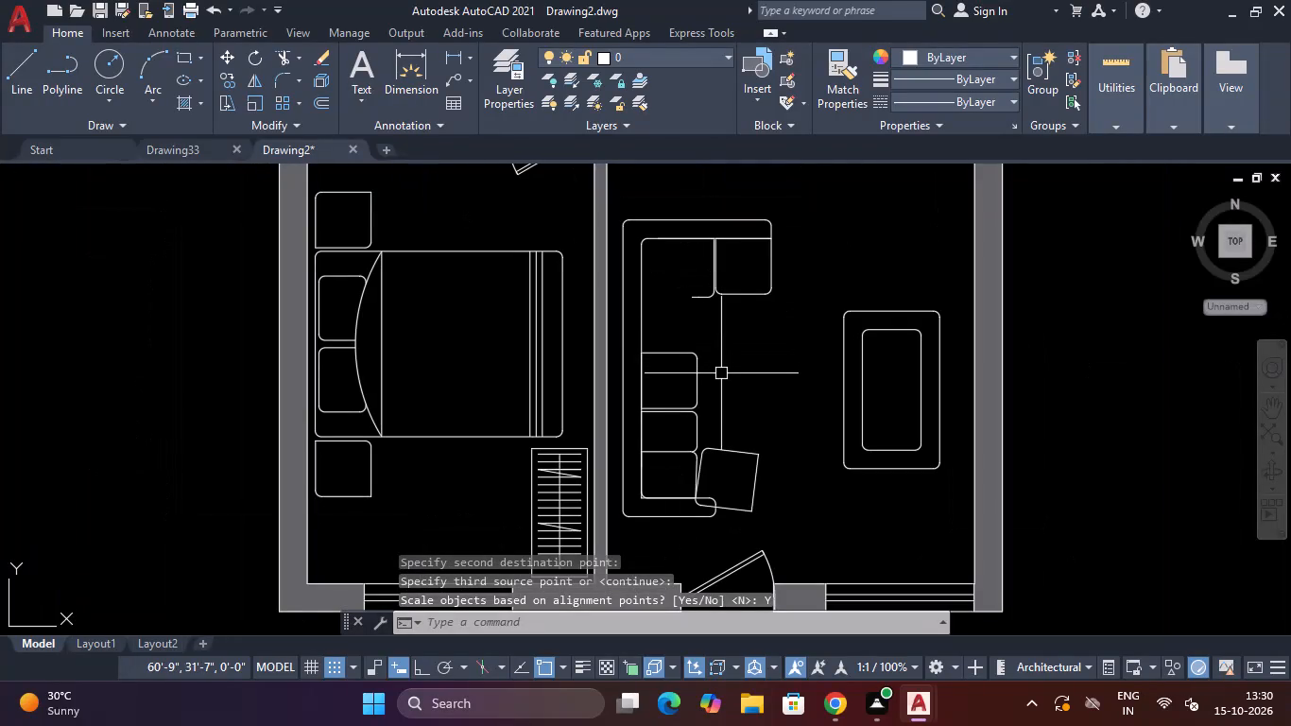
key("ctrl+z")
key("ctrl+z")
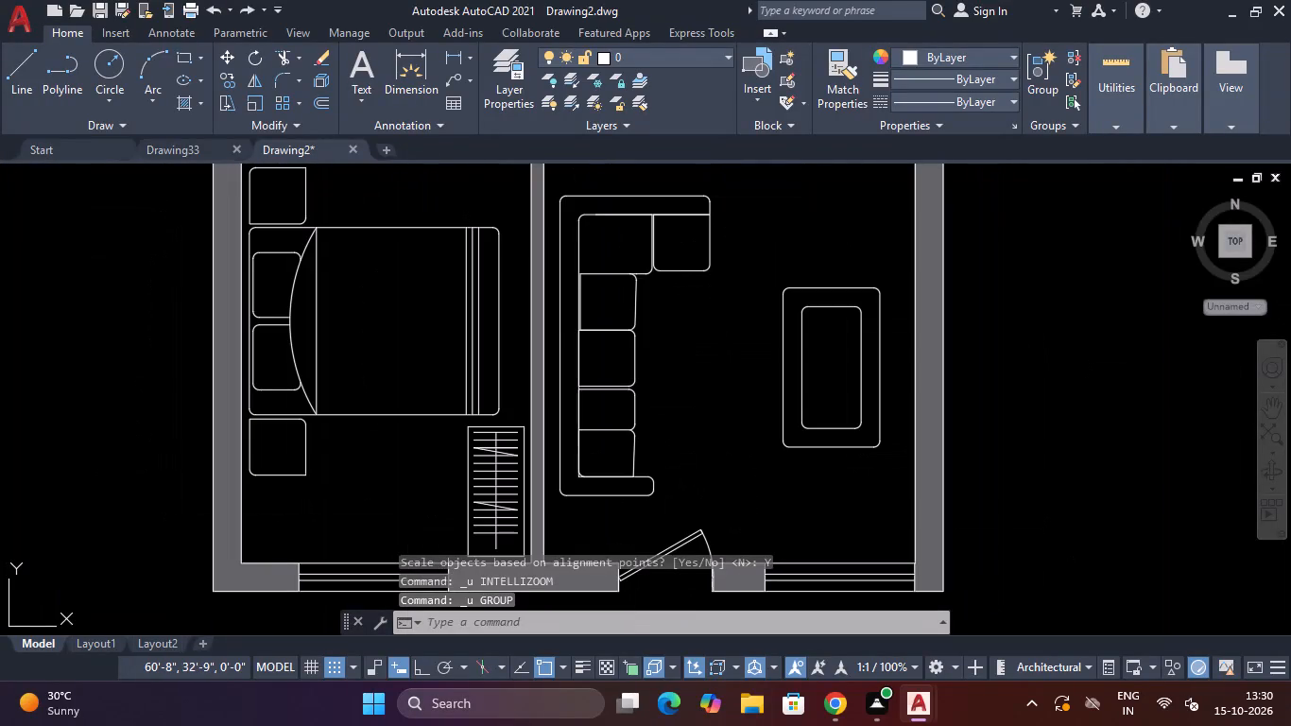
Erase the northernmost horizontal hanger line inside the southern bedroom's wardrobe.
scroll(721, 374, "down", 2)
scroll(640, 446, "up", 3)
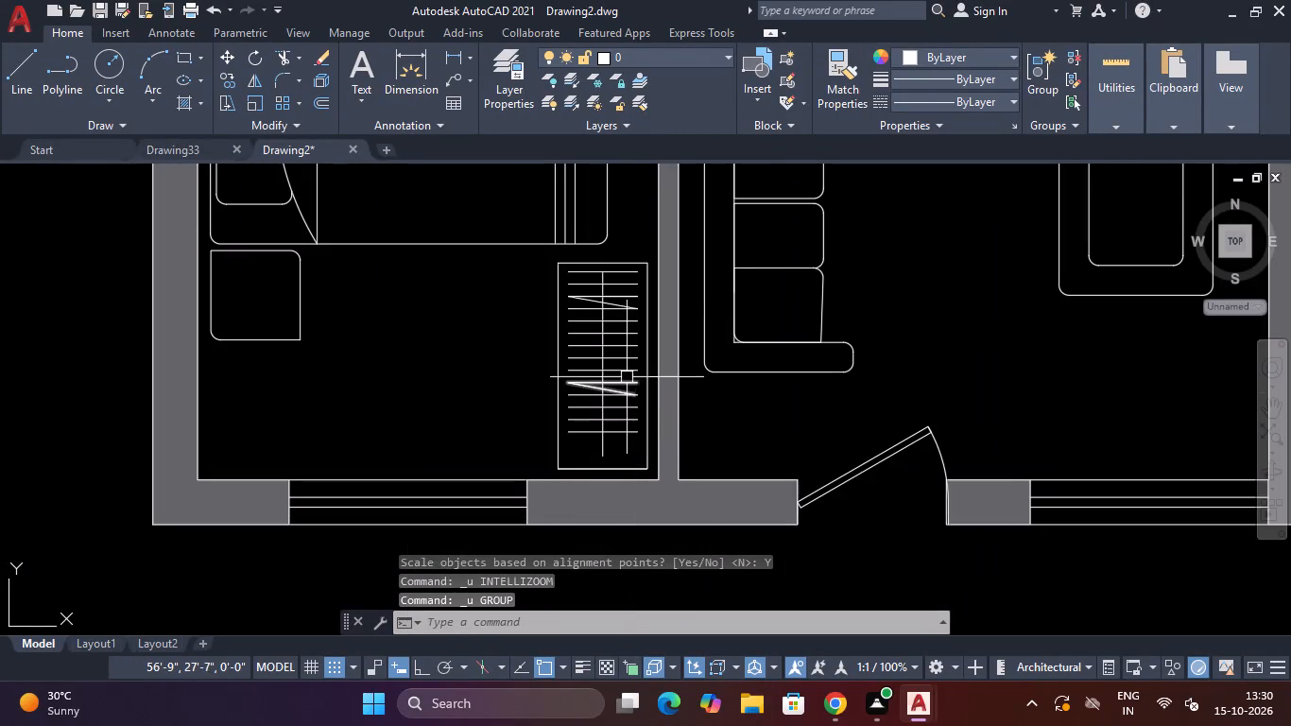
scroll(618, 273, "up", 3)
left_click(619, 252)
left_click(609, 285)
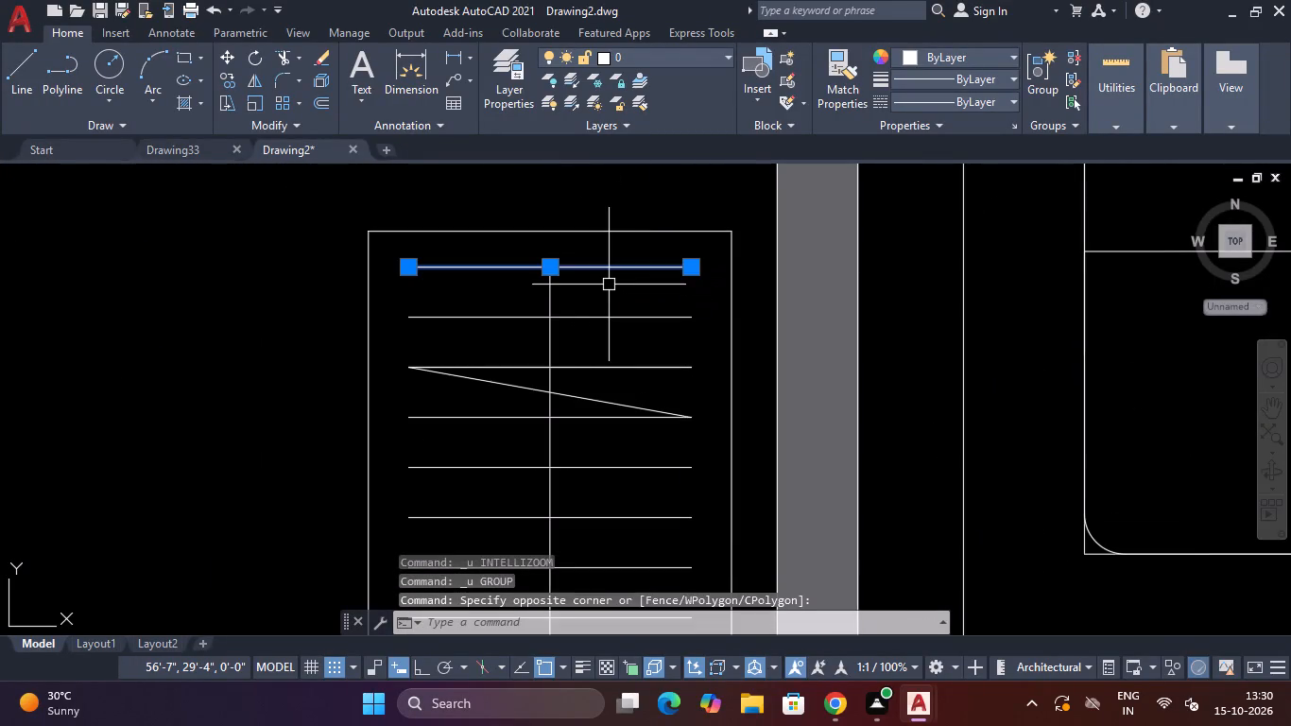
key("Delete")
Review the overall floor plan and look closely at the northern wardrobe and bathroom area.
scroll(609, 285, "down", 2)
scroll(613, 379, "down", 2)
scroll(477, 412, "down", 1)
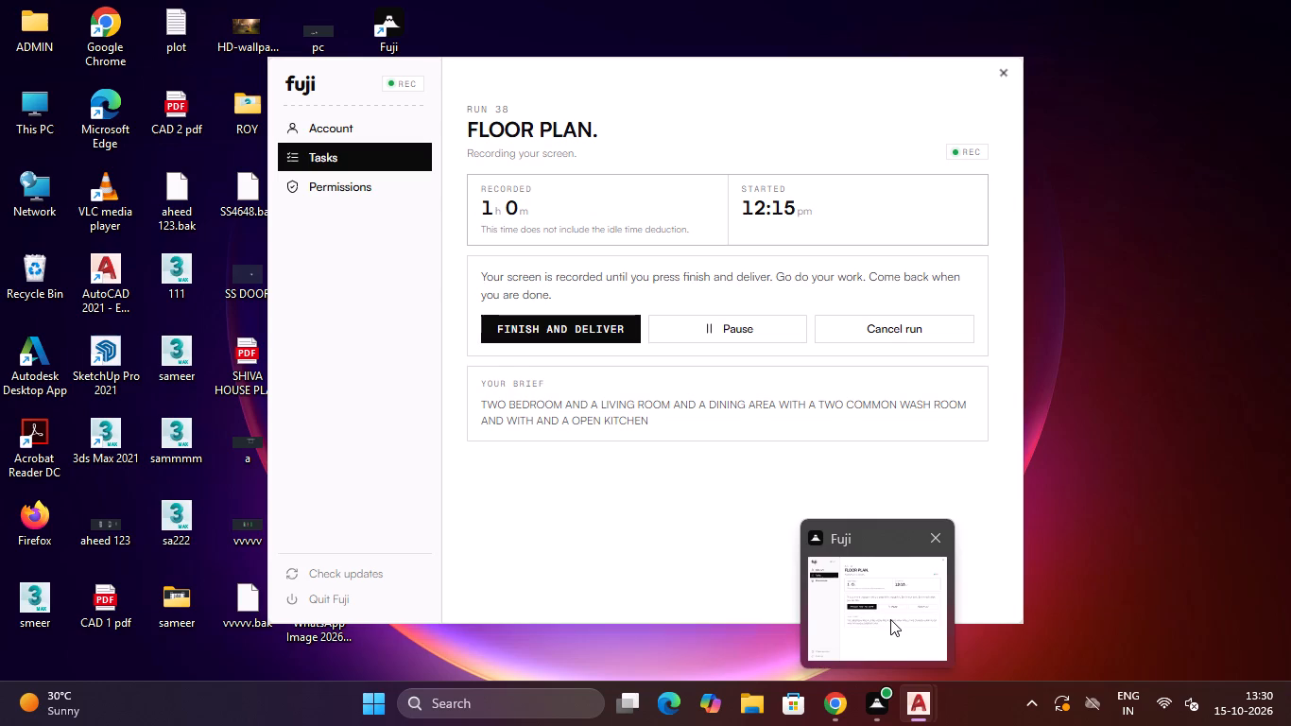
key("Escape")
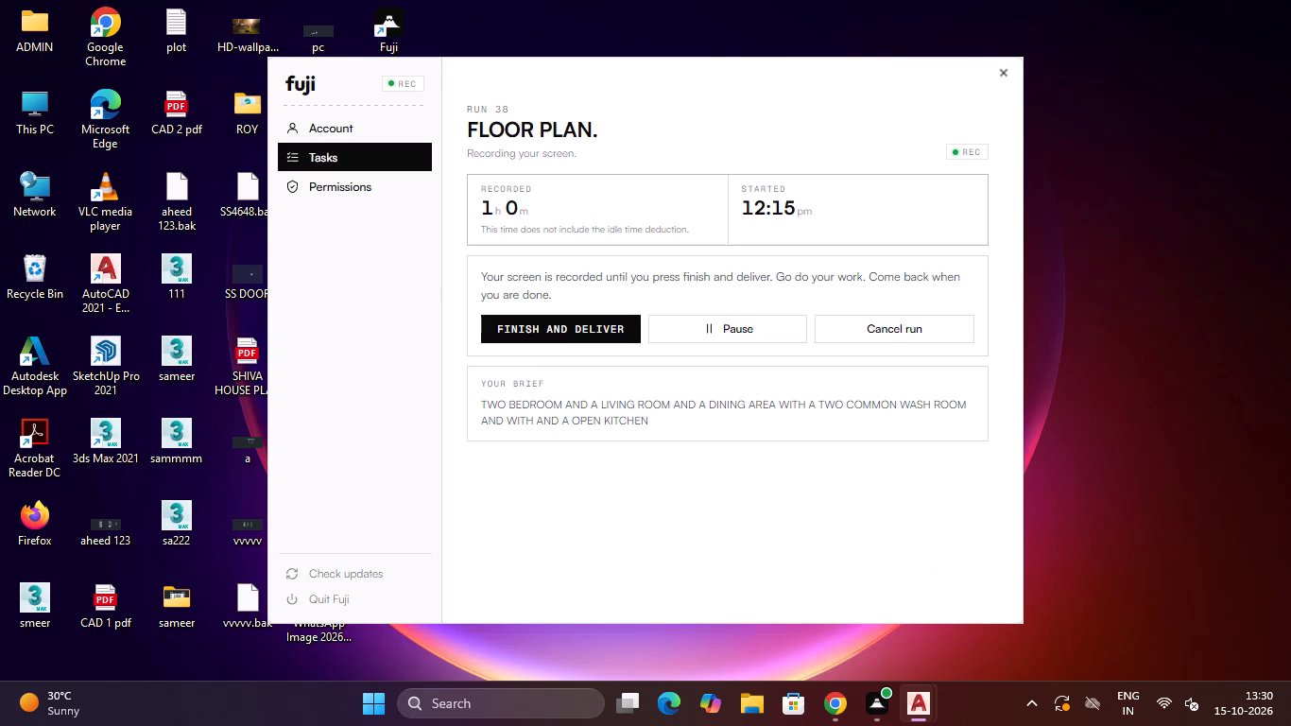
scroll(876, 395, "down", 3)
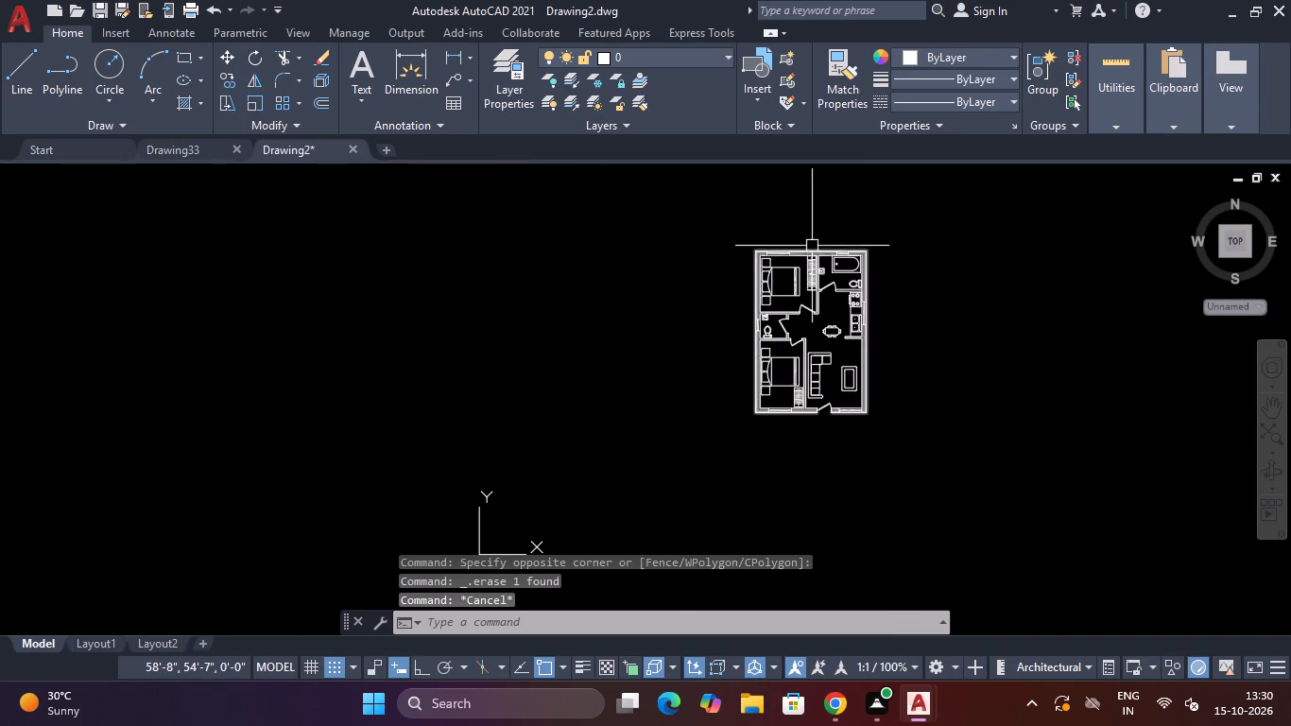
scroll(812, 246, "up", 3)
scroll(814, 246, "down", 3)
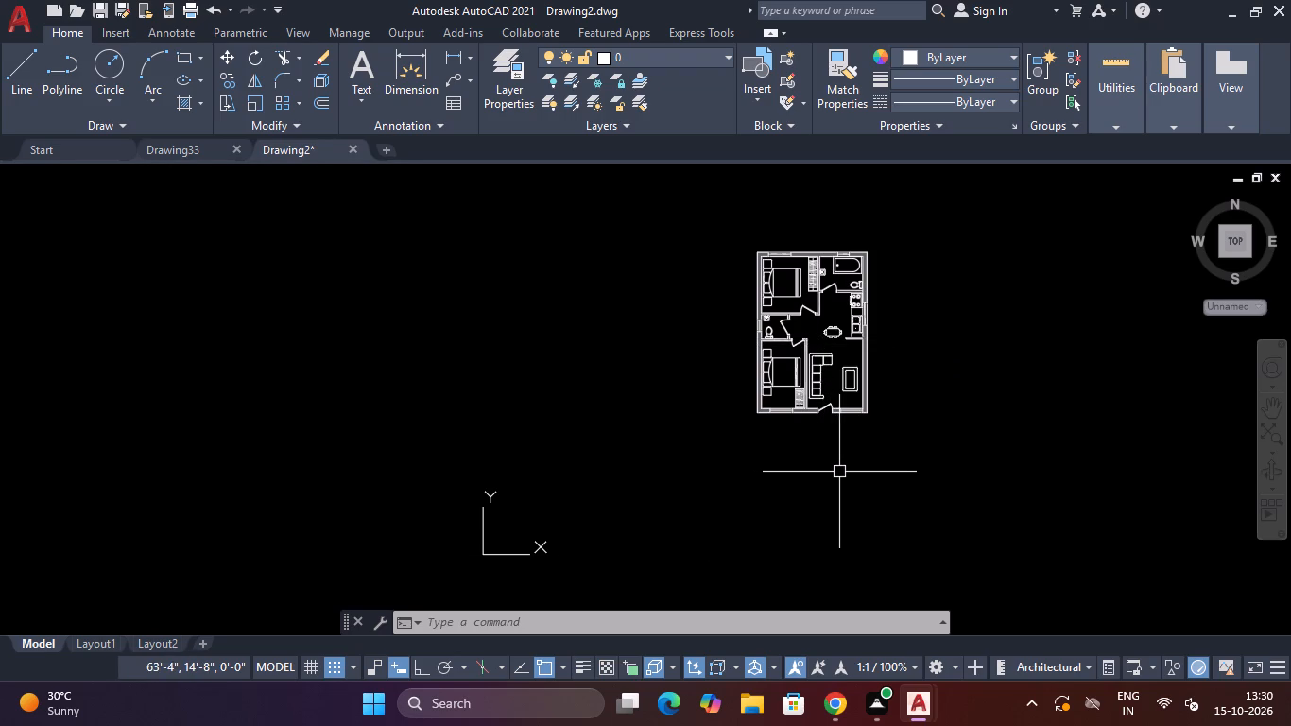
key("Escape")
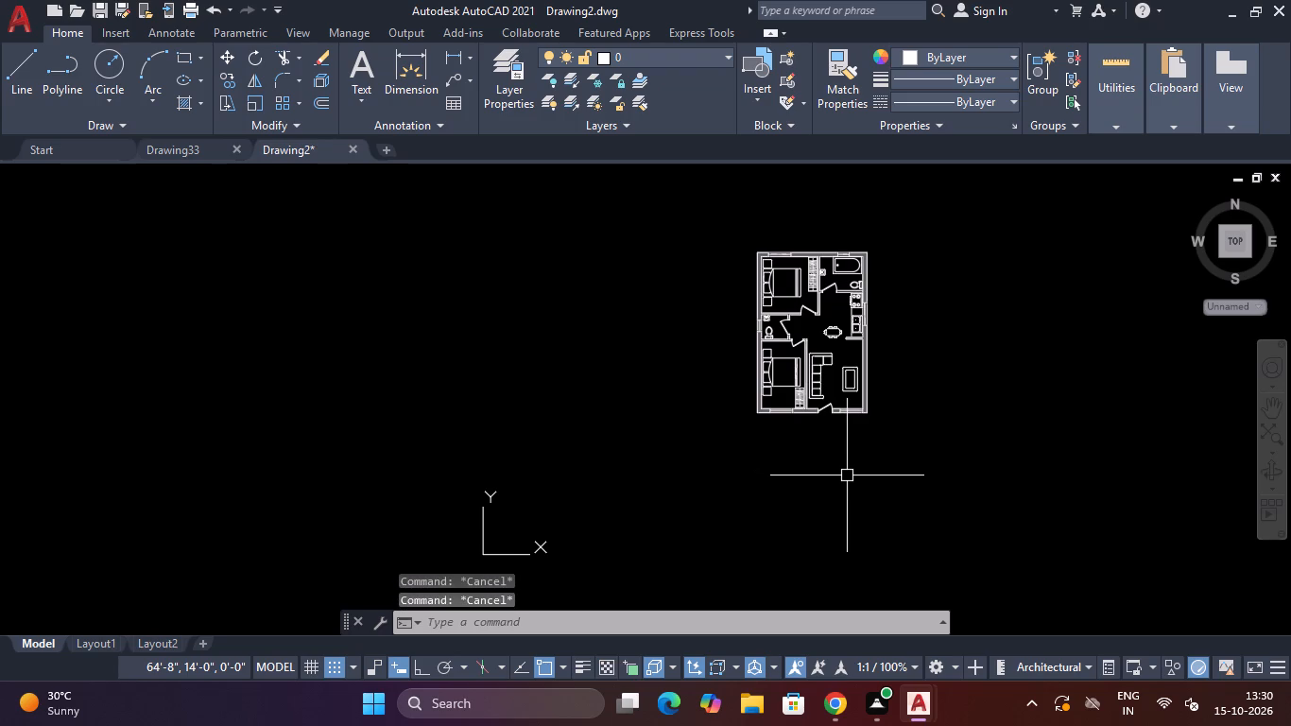
key("Escape")
scroll(841, 251, "up", 4)
scroll(778, 332, "up", 2)
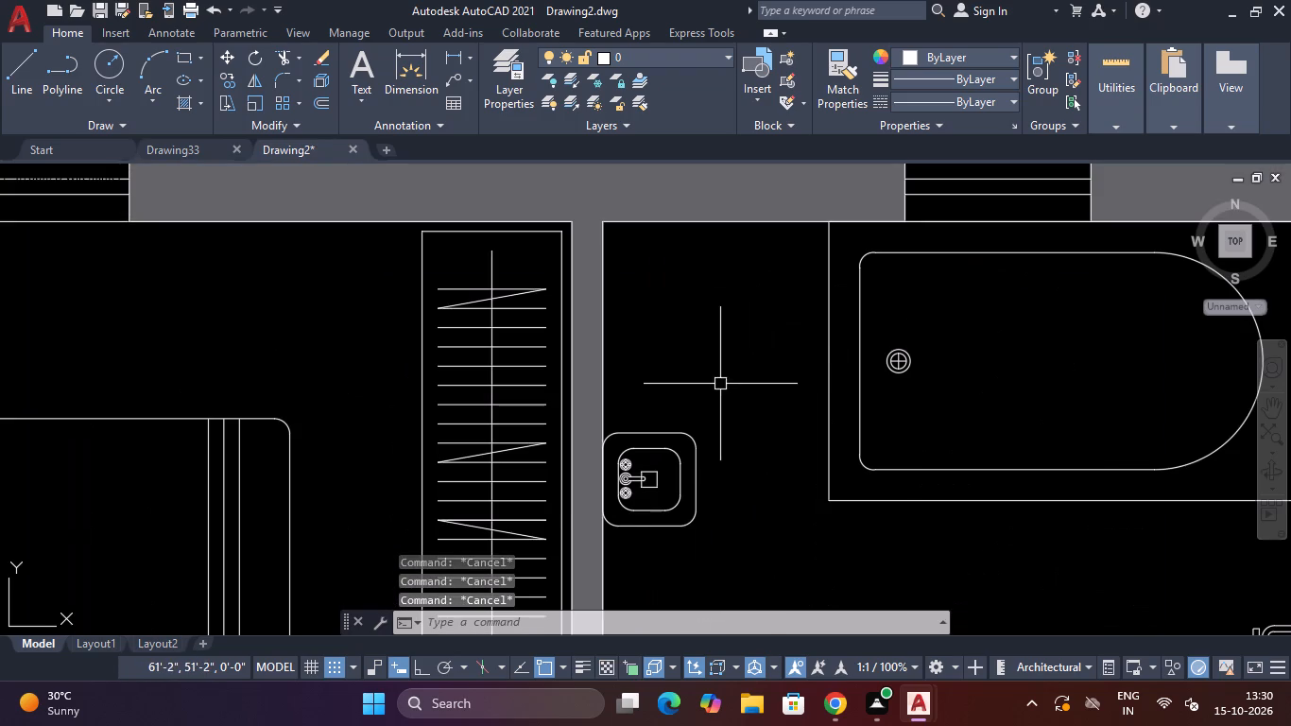
left_click(720, 384)
key("Escape")
scroll(669, 470, "down", 5)
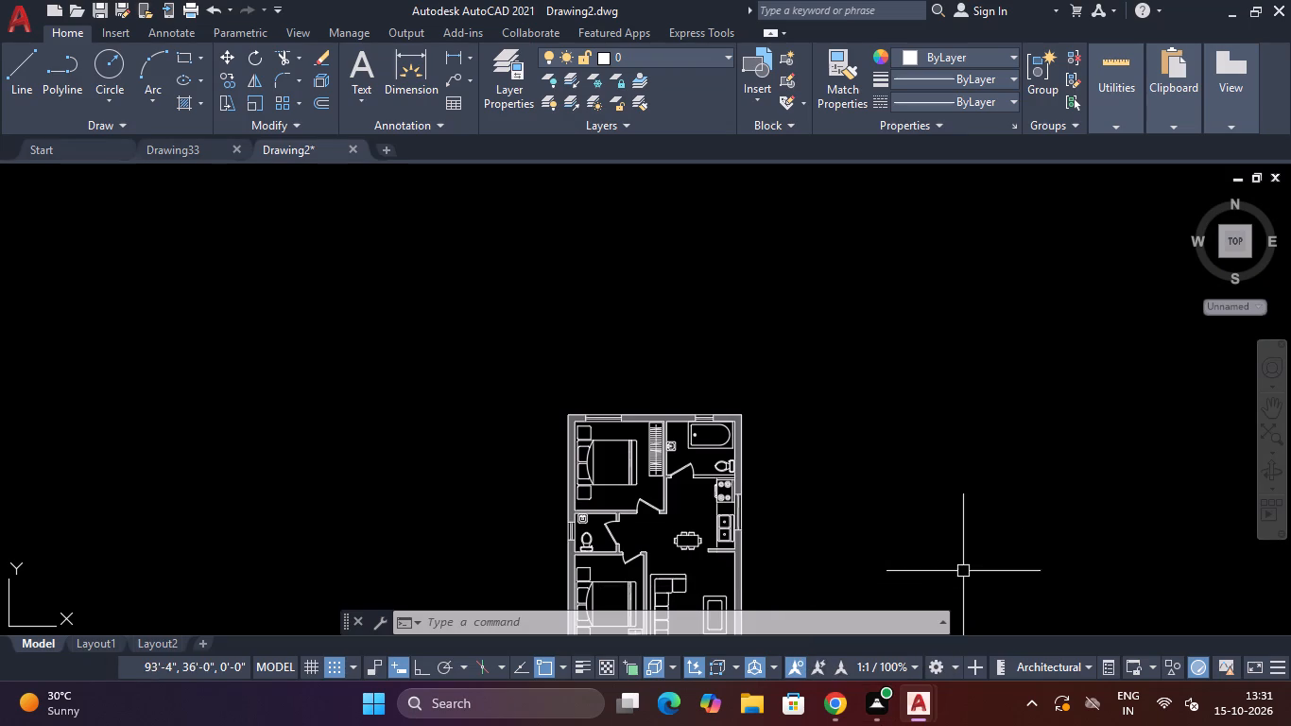
Save the drawing as Drawing34 in the IBR folder, in AutoCAD 2018 Drawing format.
key("ctrl+s")
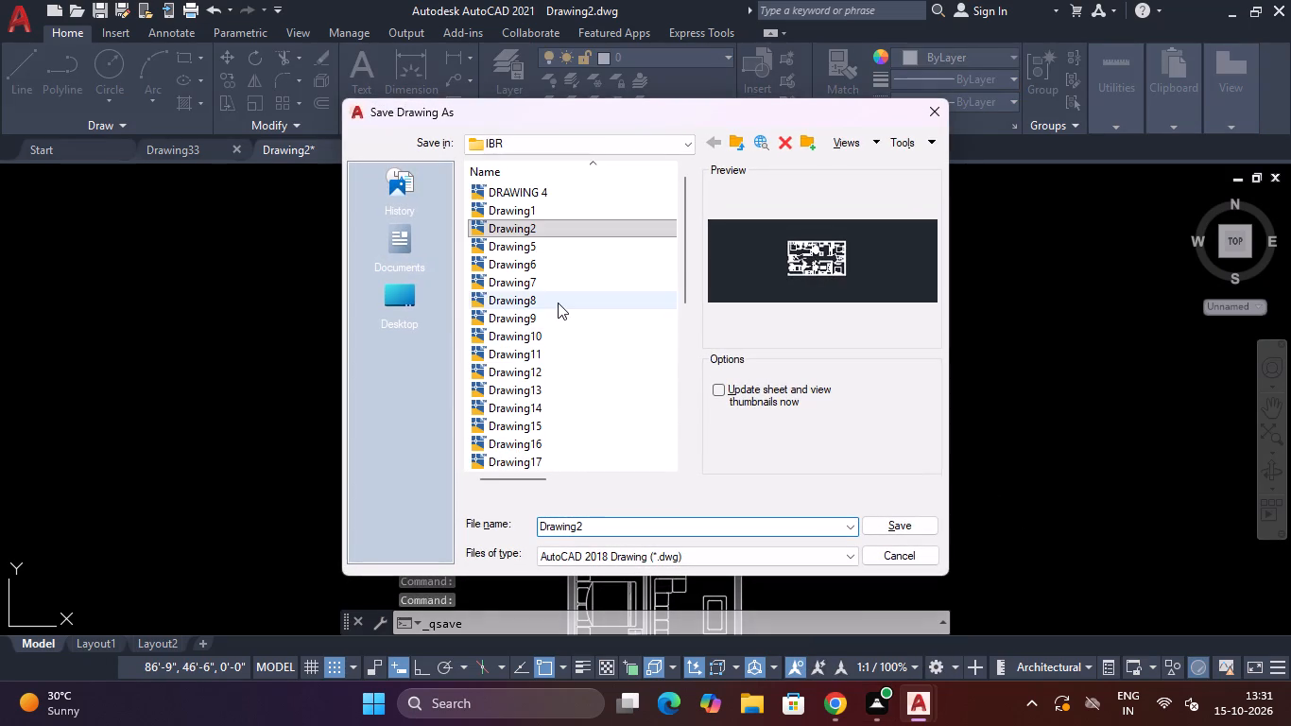
scroll(558, 302, "down", 10)
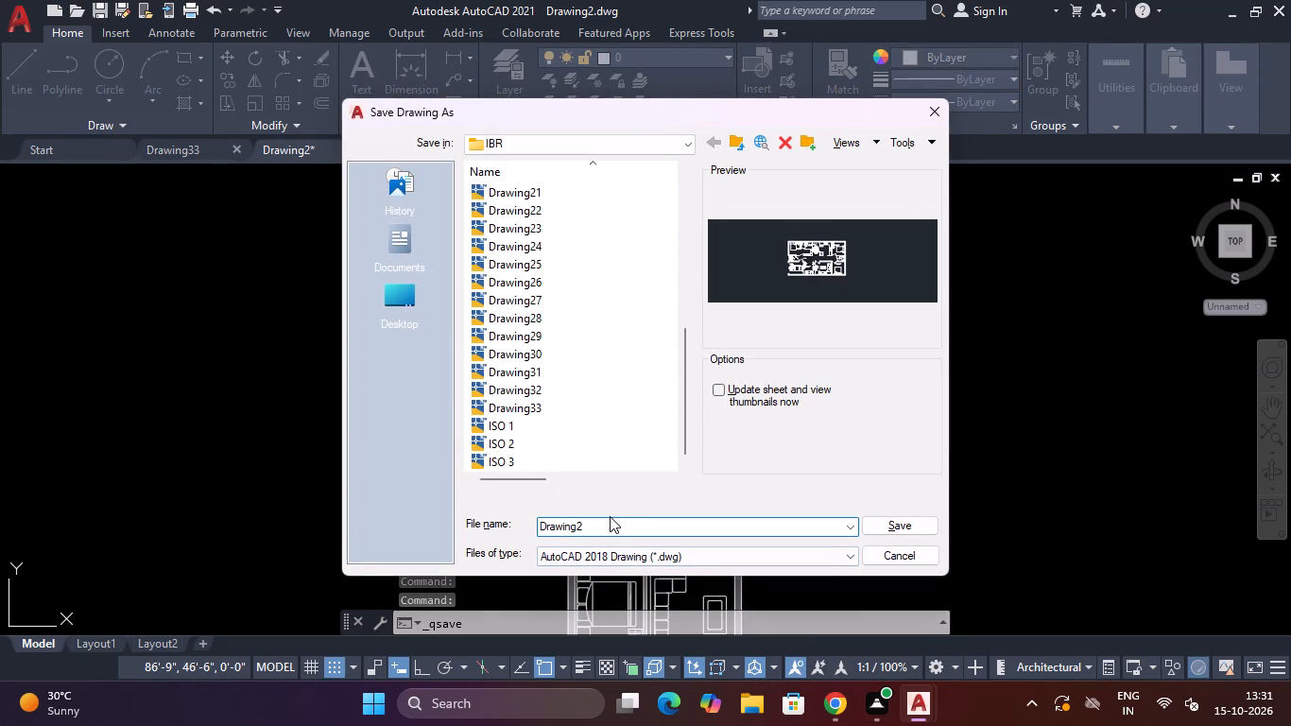
left_click(610, 516)
left_click(600, 528)
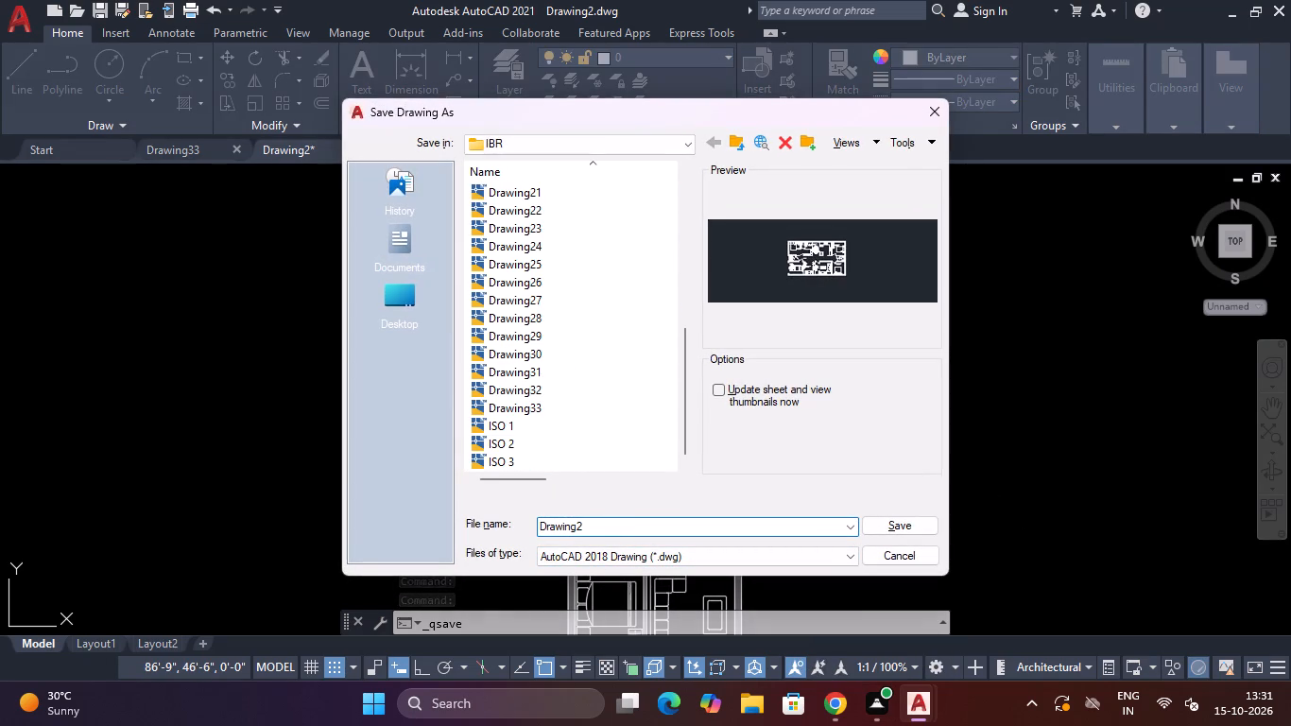
key("BackSpace")
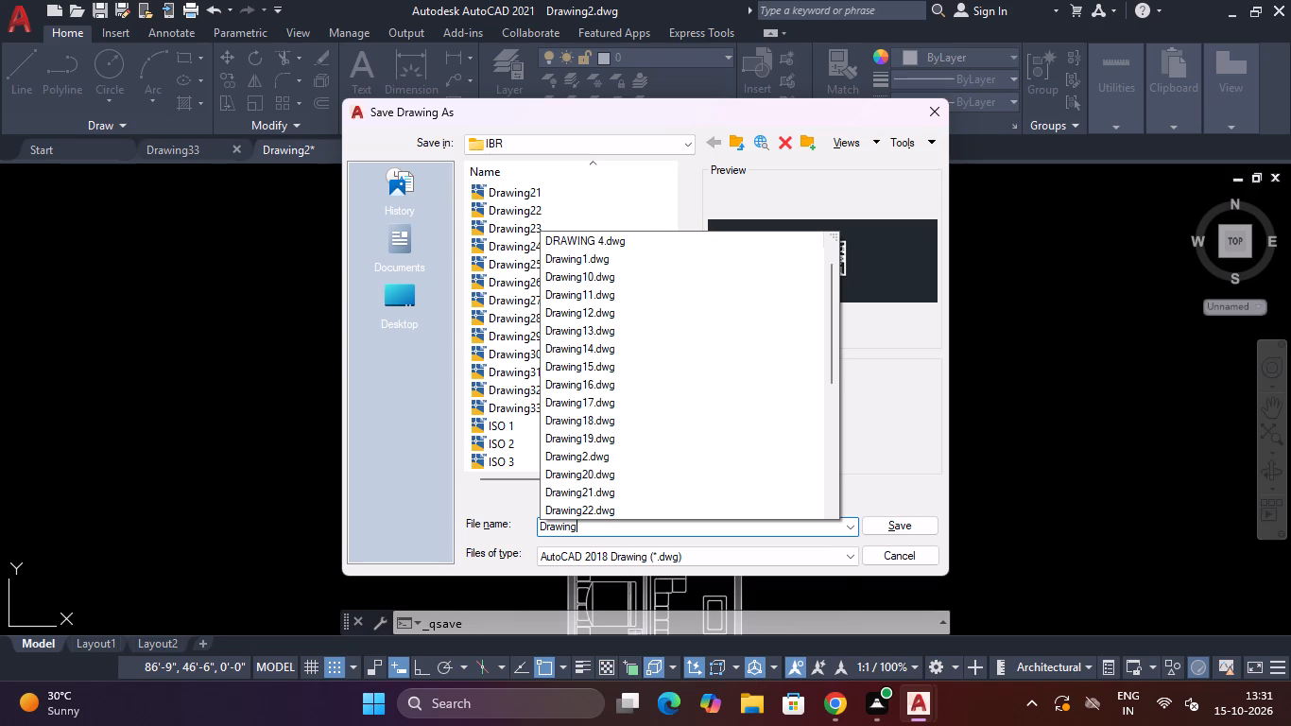
type("34")
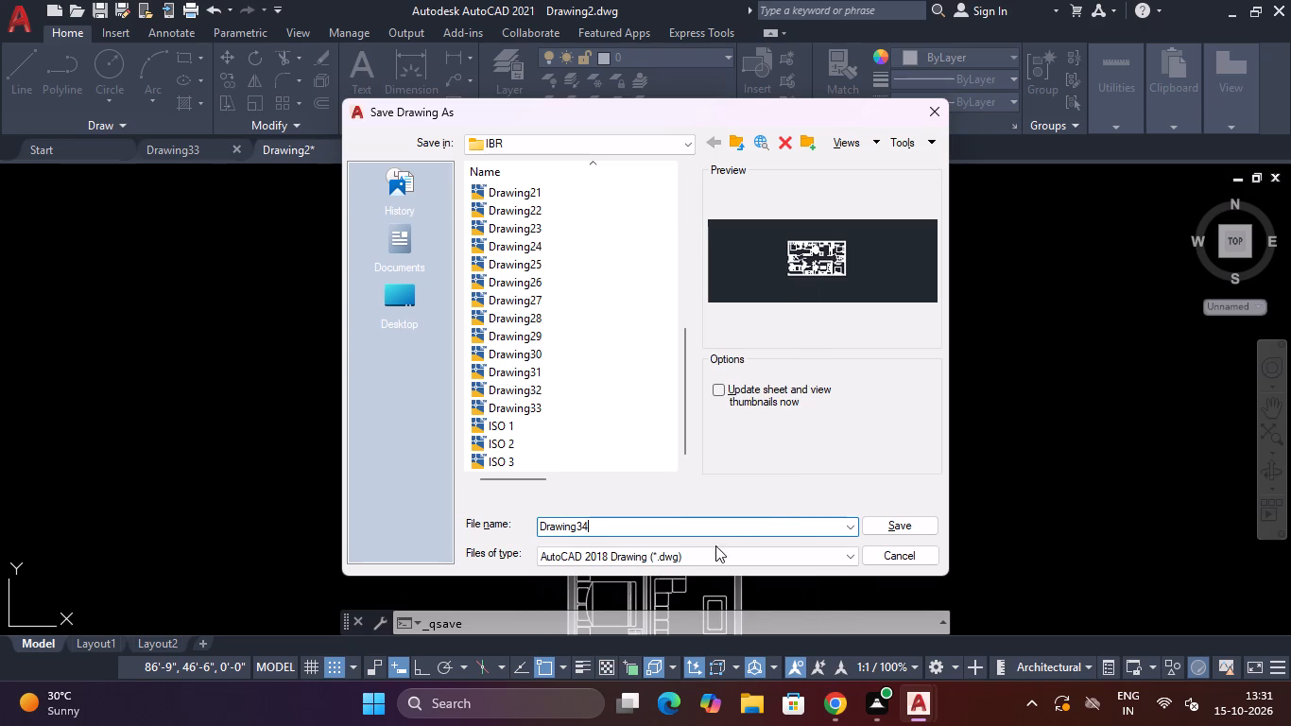
left_click(905, 526)
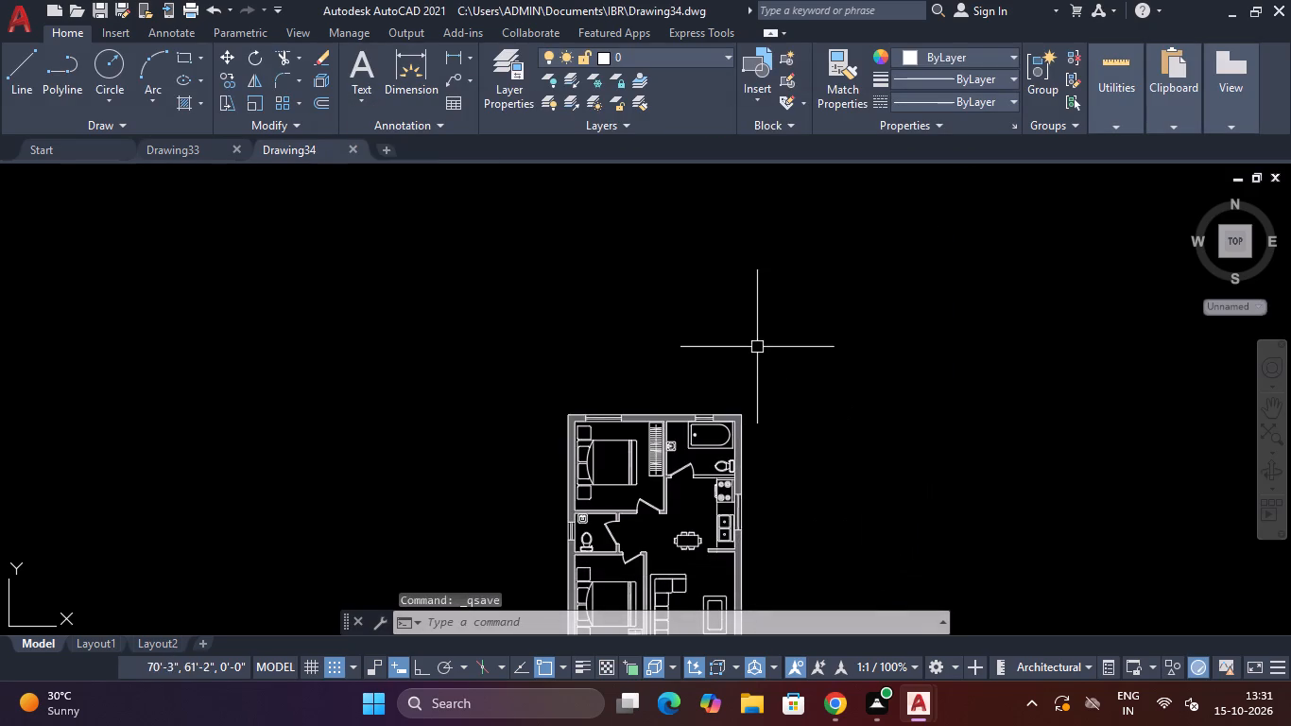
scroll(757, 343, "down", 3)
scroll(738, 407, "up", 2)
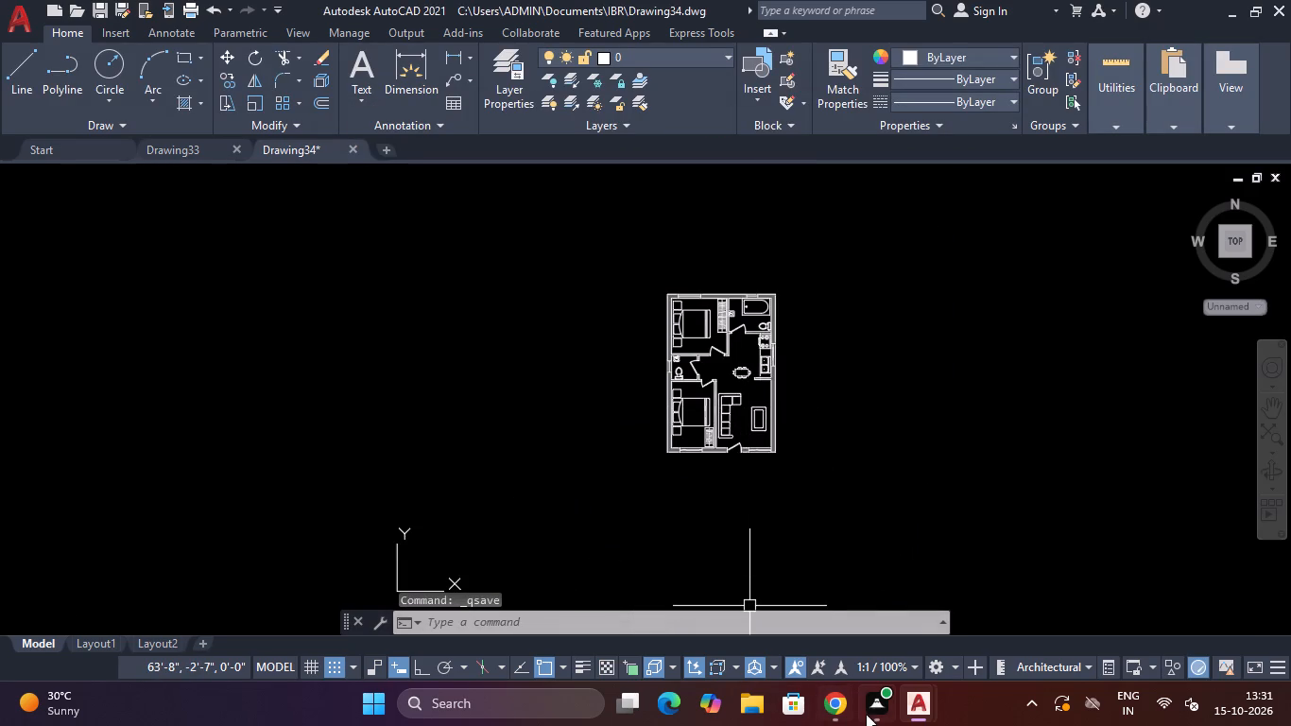